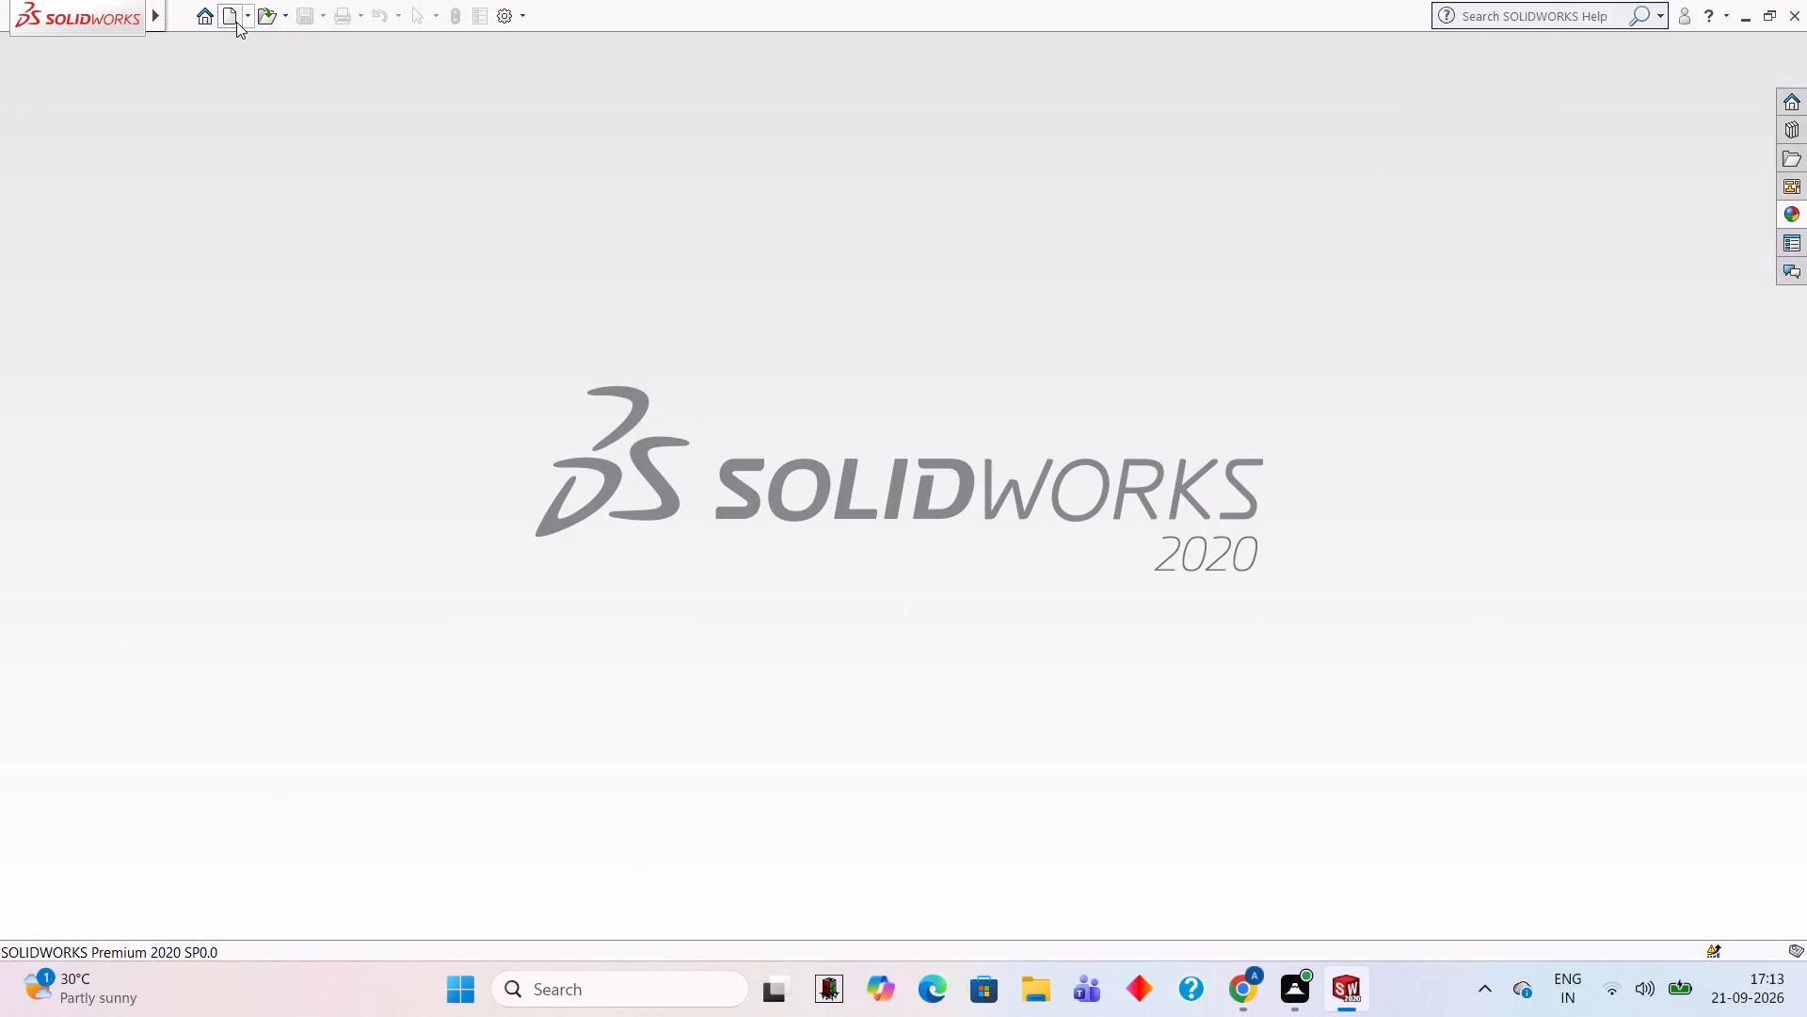
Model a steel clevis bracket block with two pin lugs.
Create a new part document.
click(236, 22)
click(760, 719)
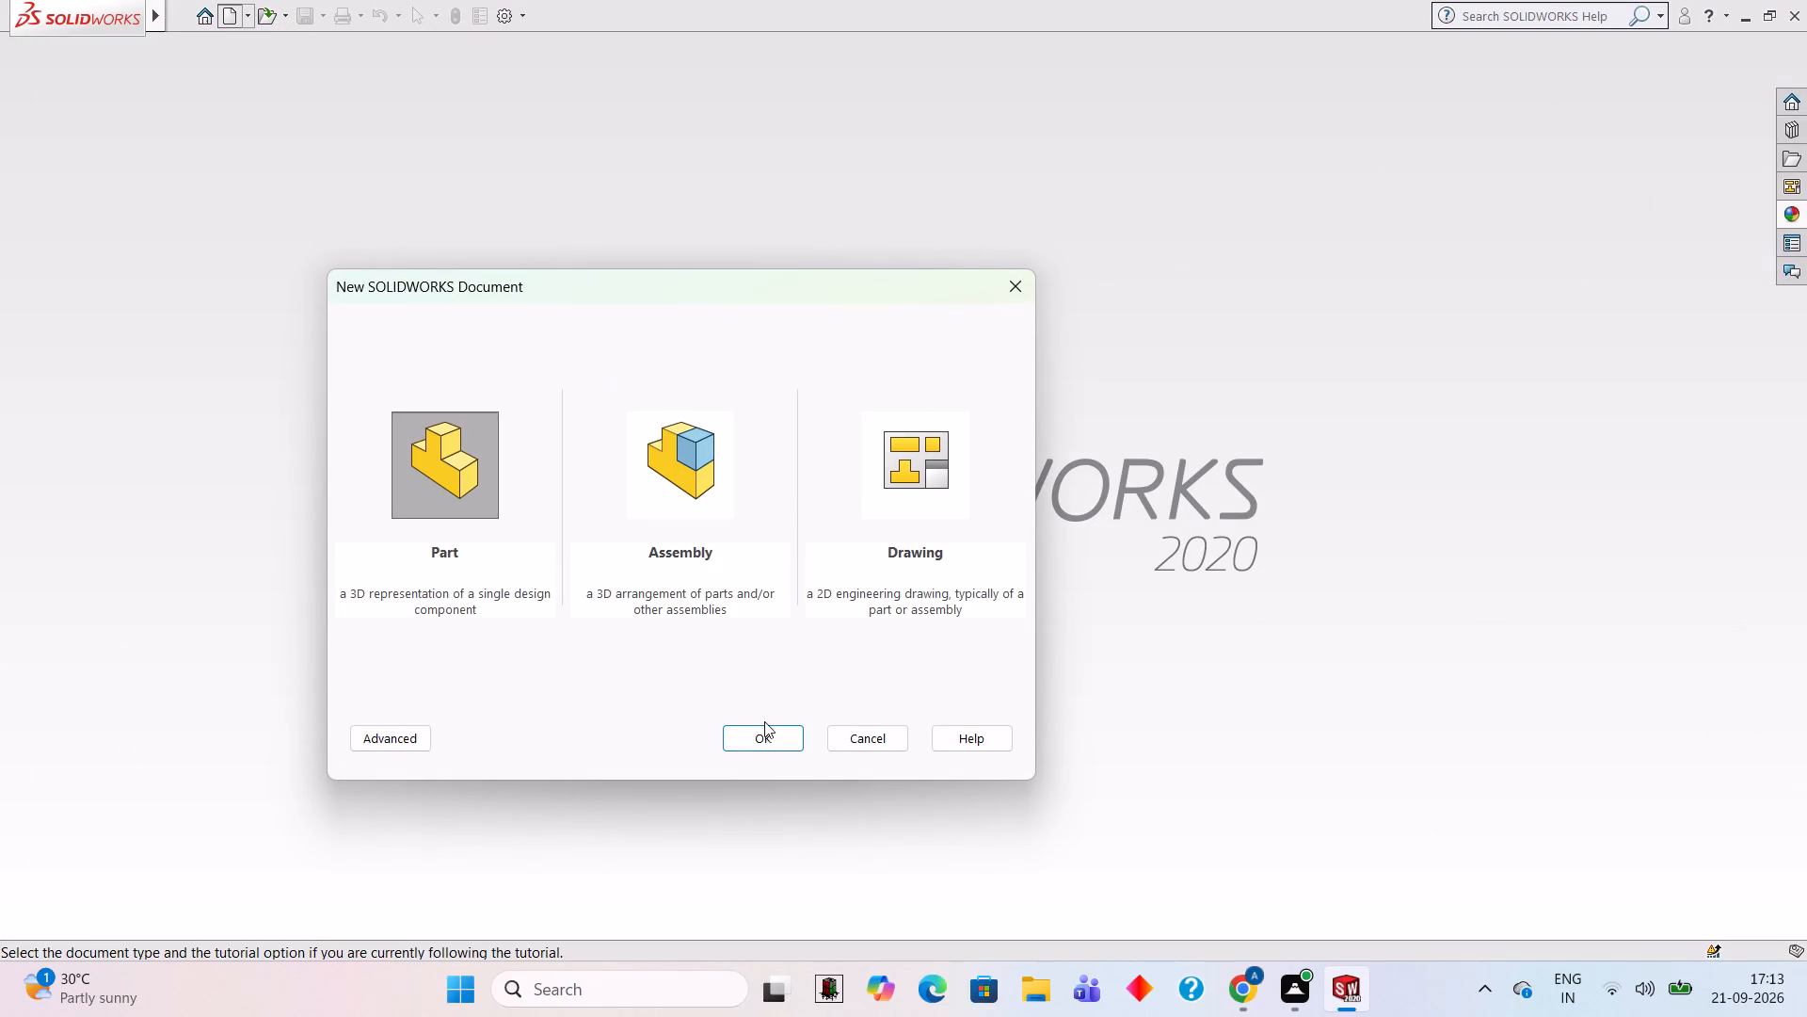
click(774, 727)
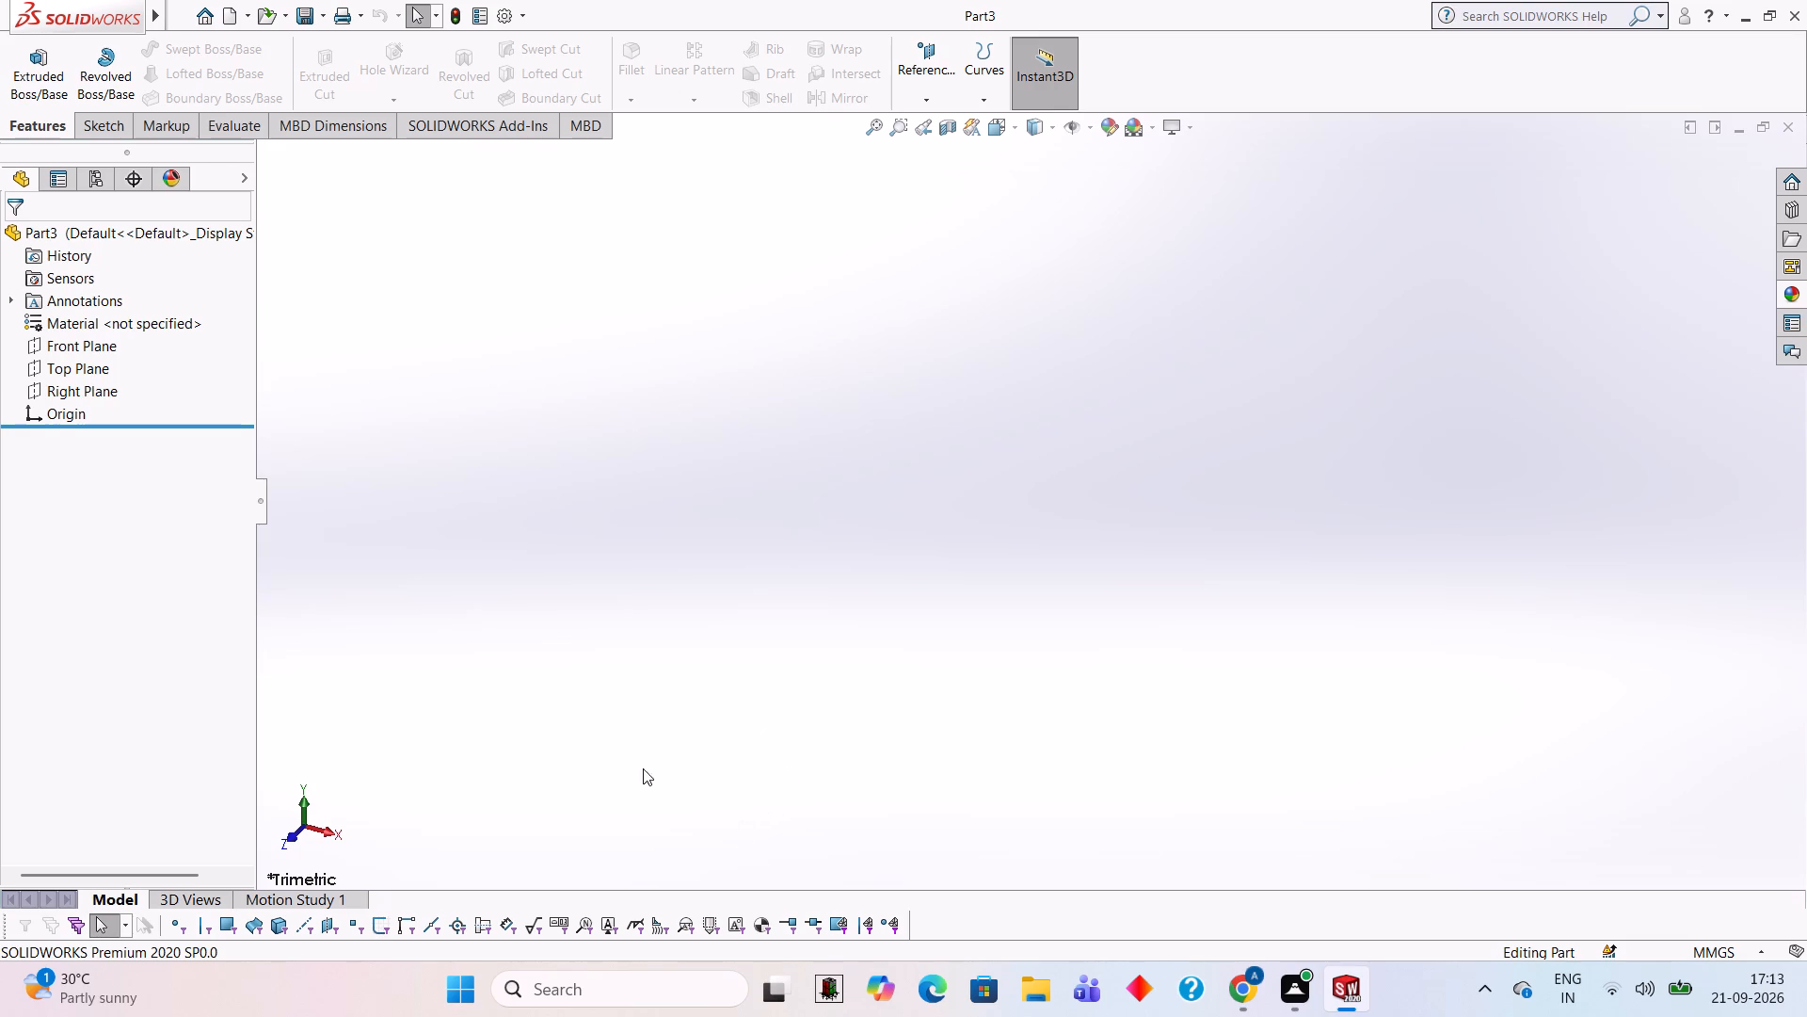
On the Front Plane, sketch a line rectangle 140 mm wide and 82 mm high with its lower-left corner at the origin.
click(119, 133)
click(174, 59)
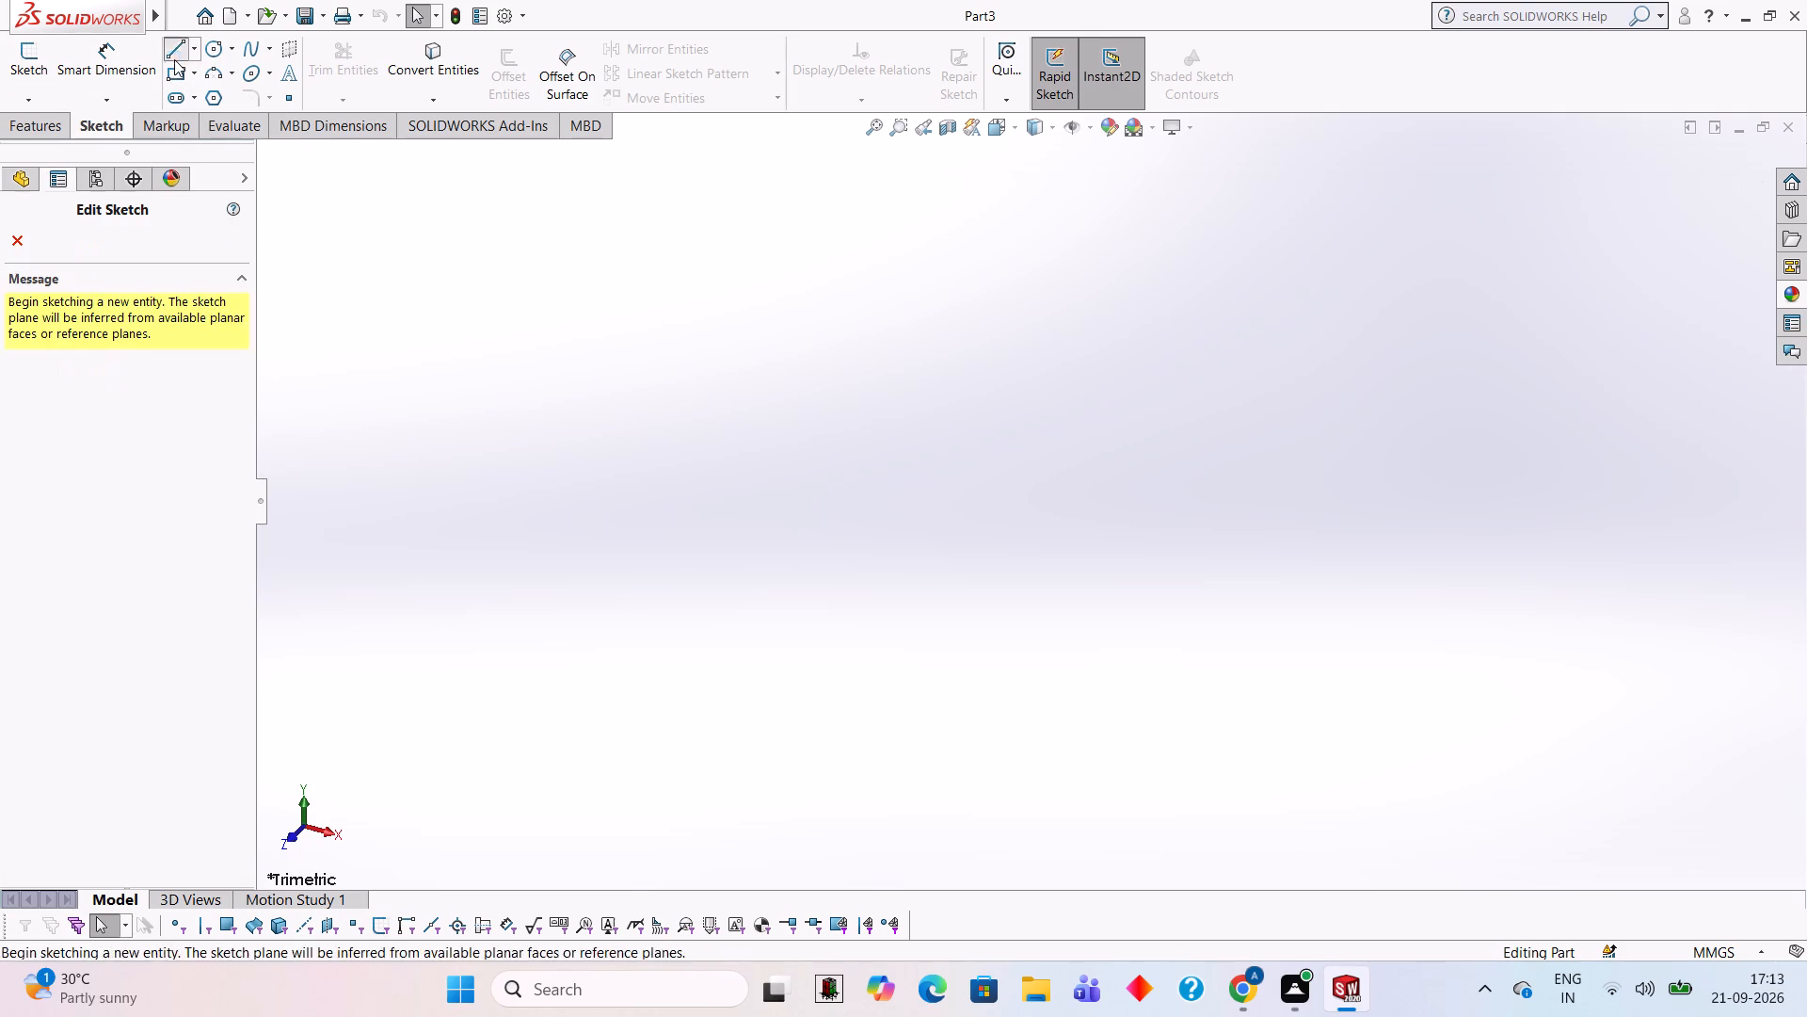
key(Escape)
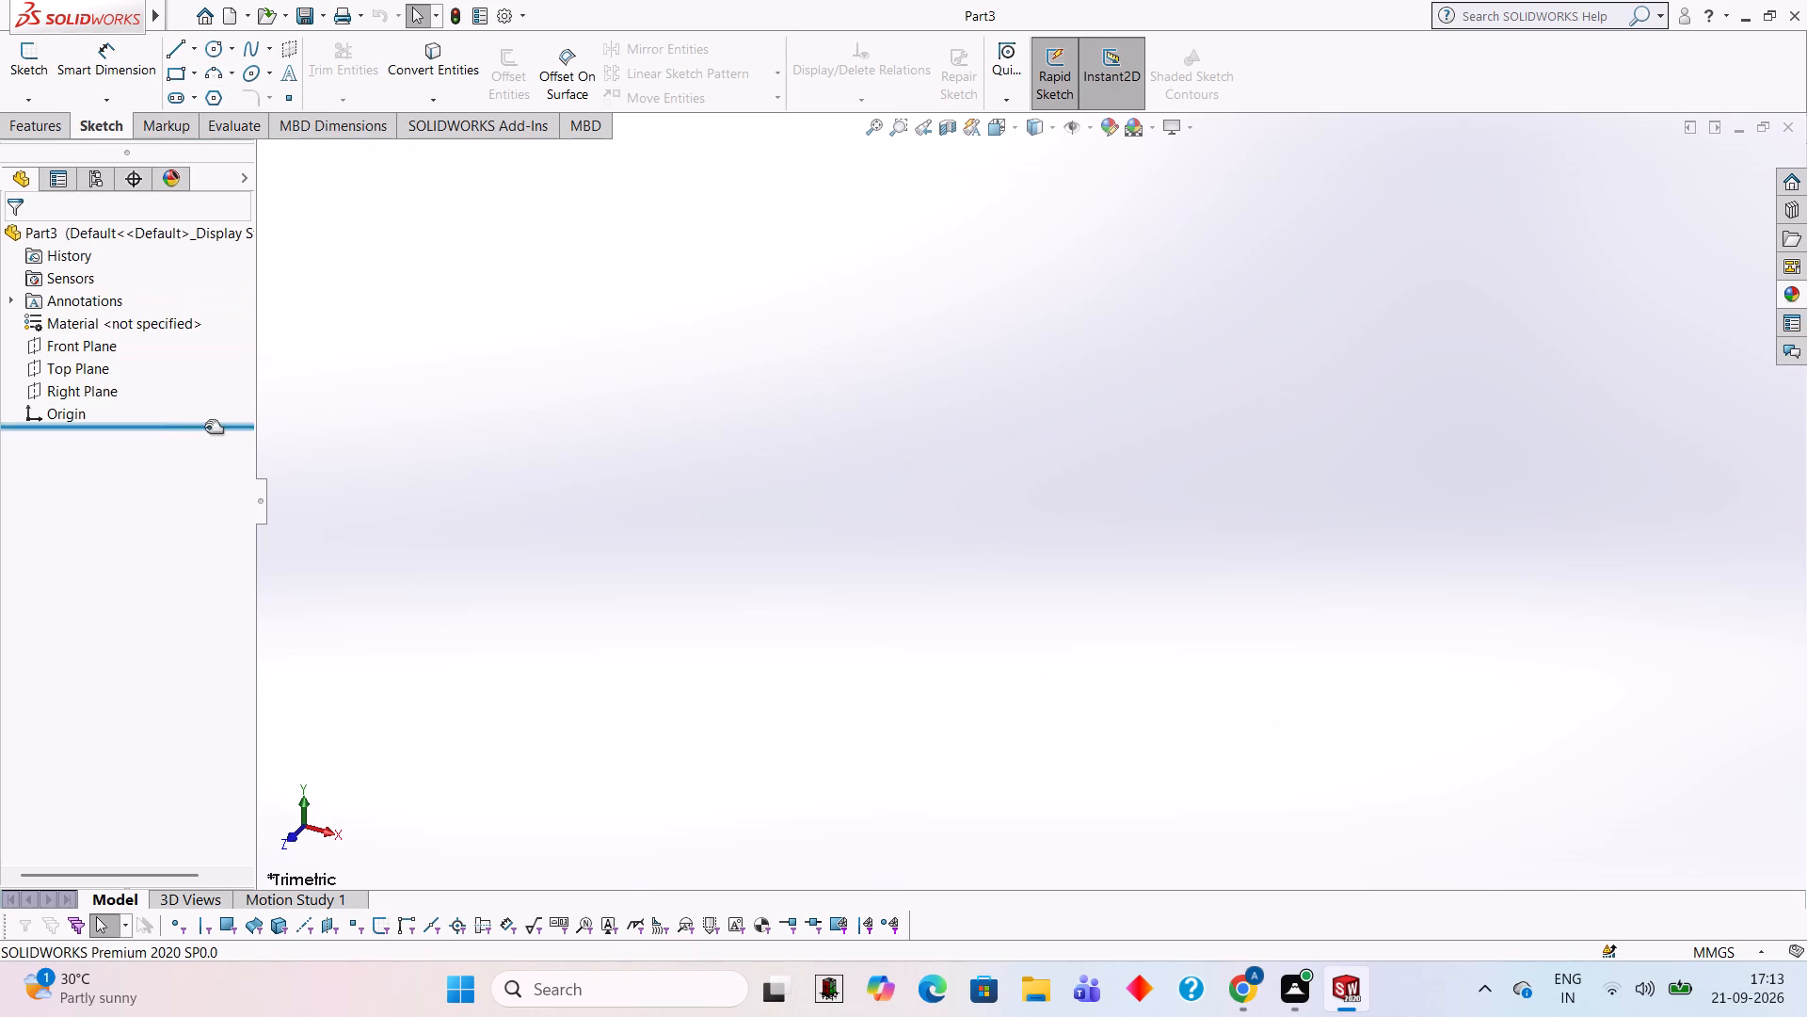
click(62, 351)
click(74, 330)
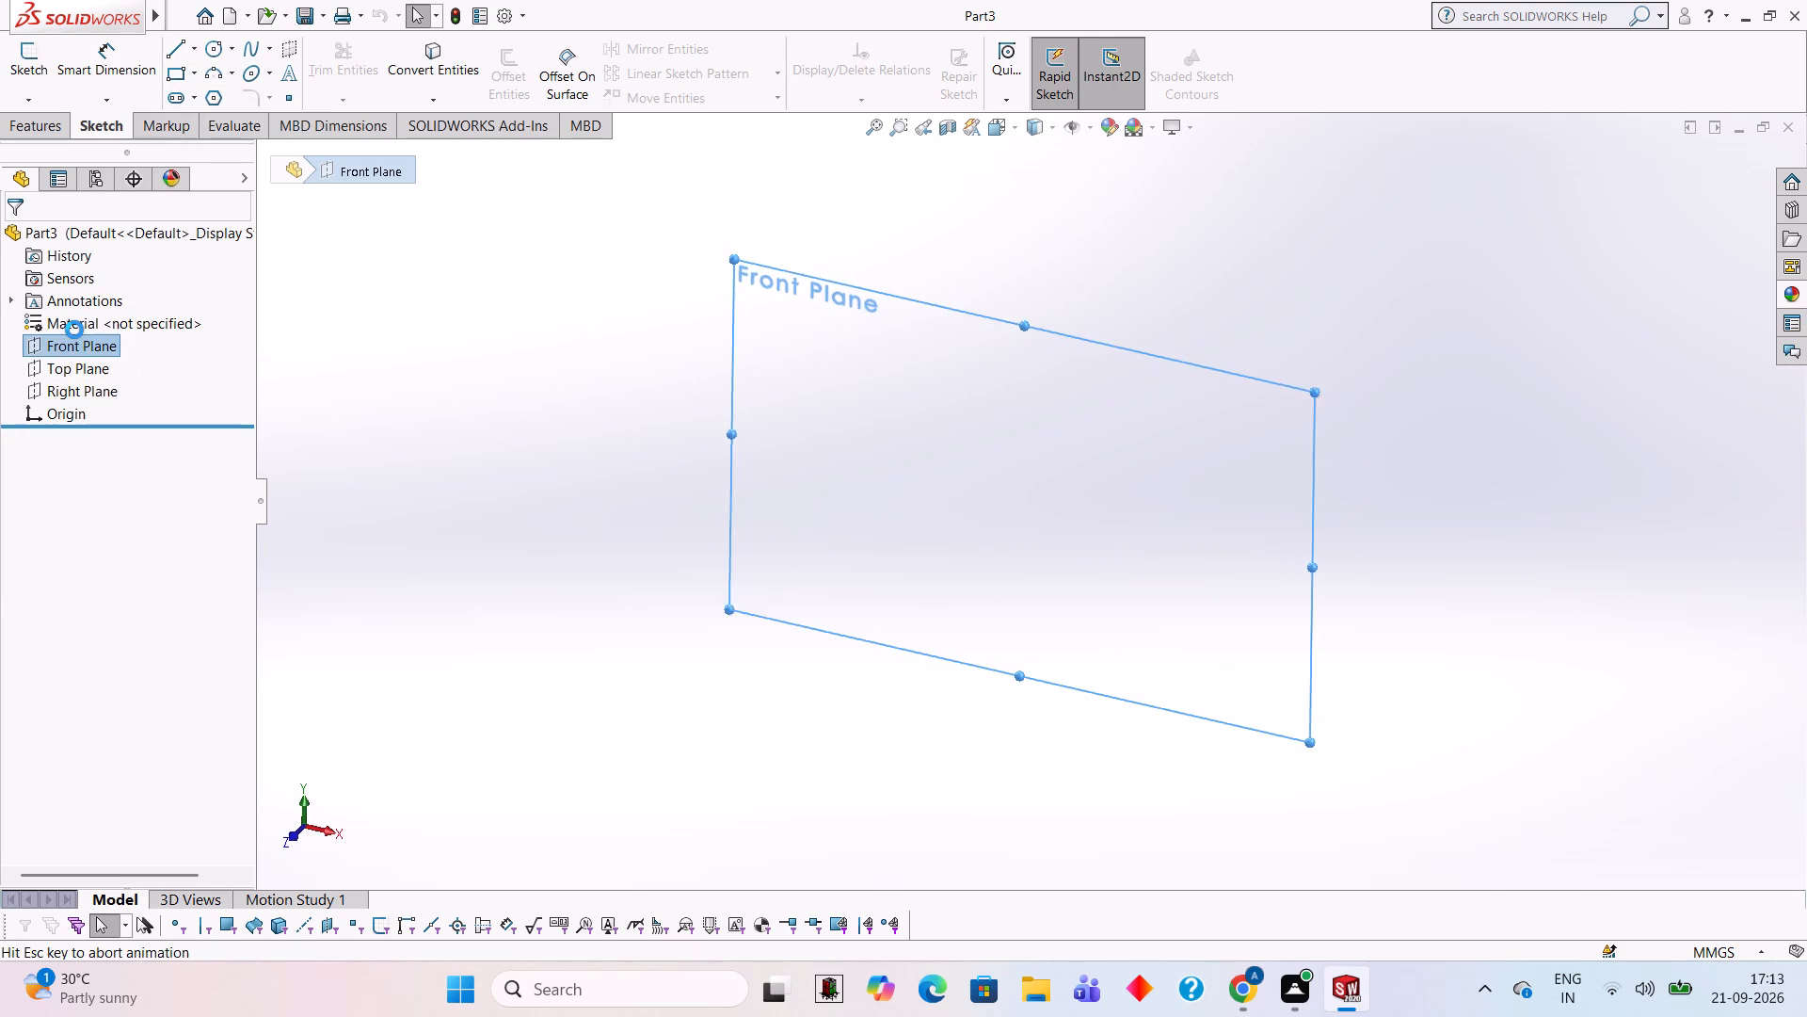
click(770, 404)
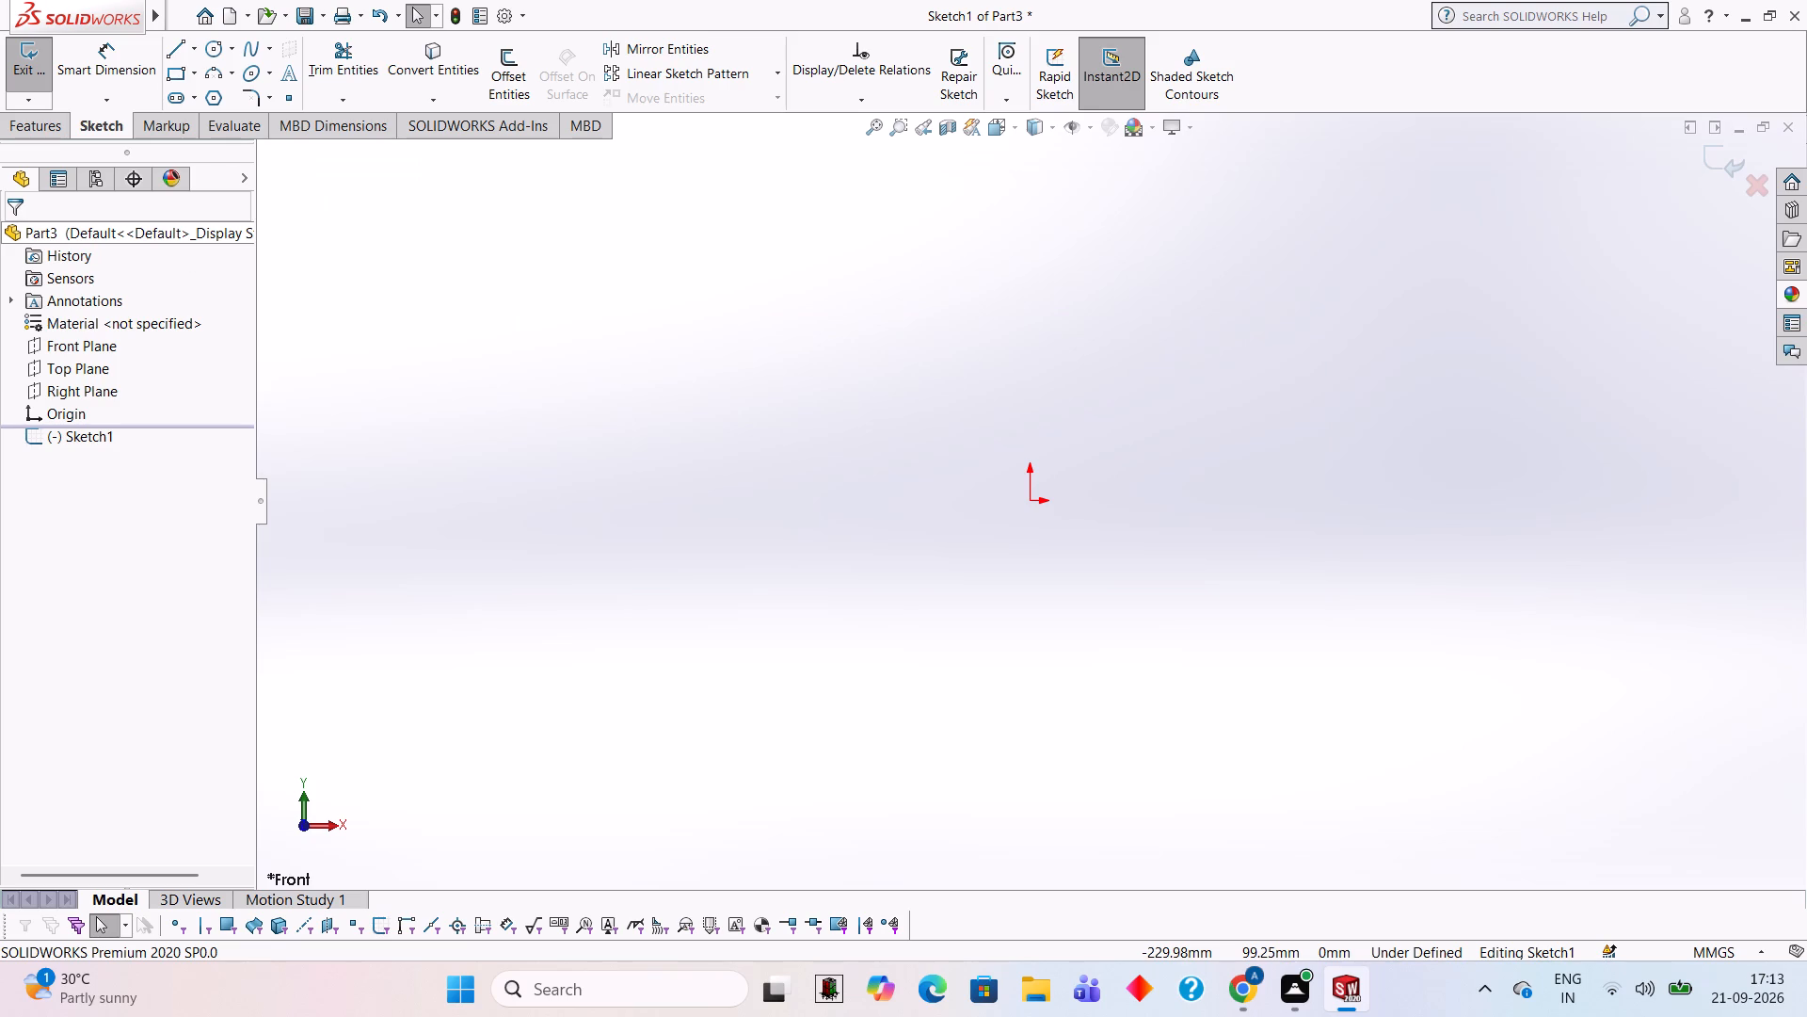
click(181, 54)
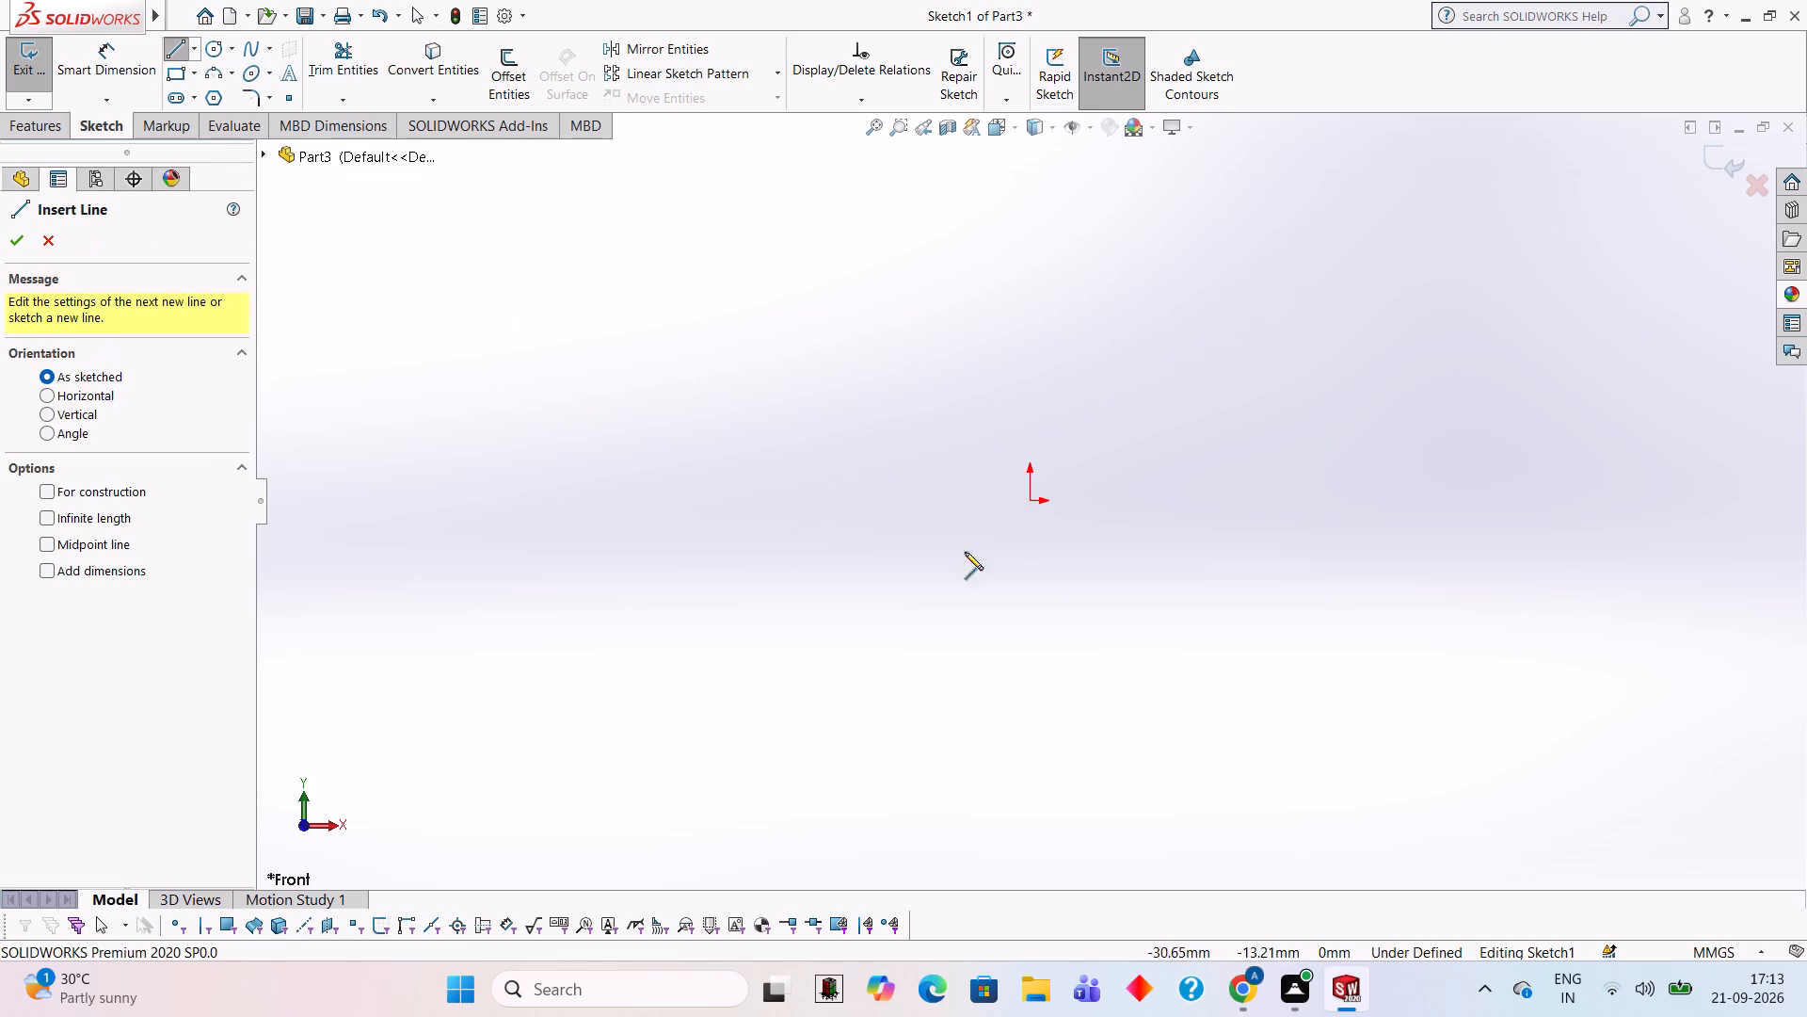
click(1031, 501)
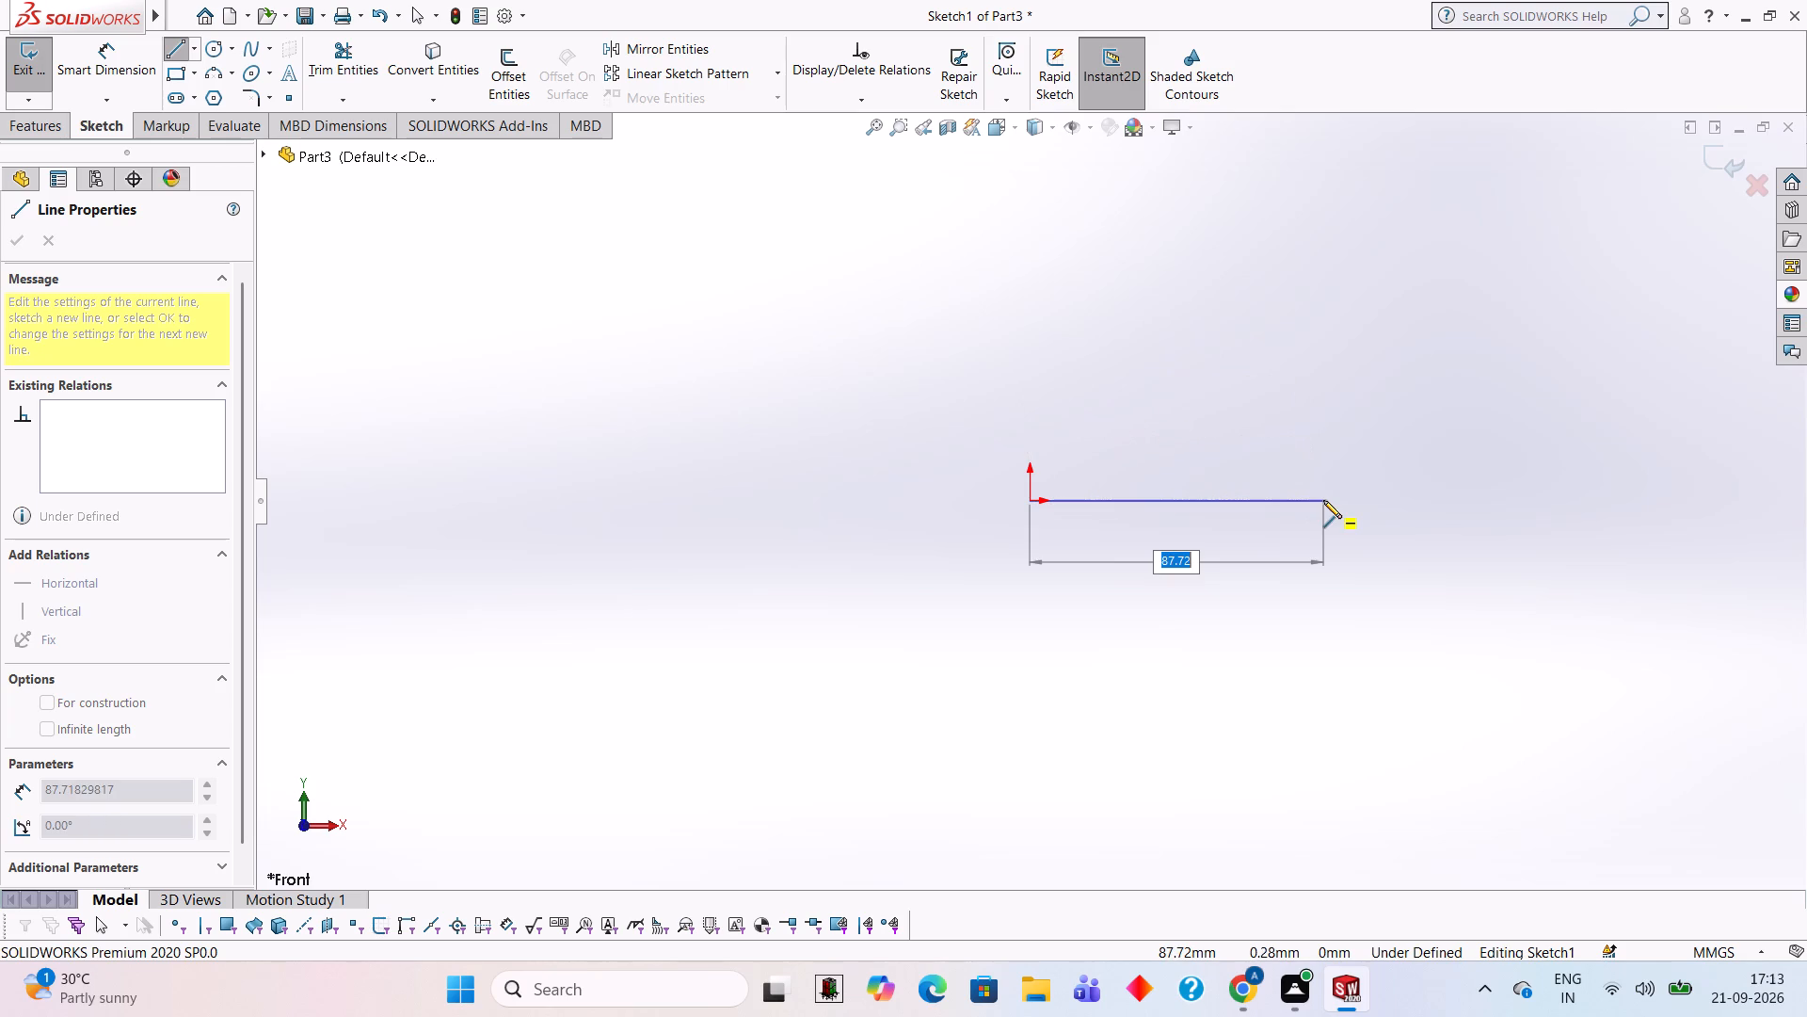
text(140)
key(Return)
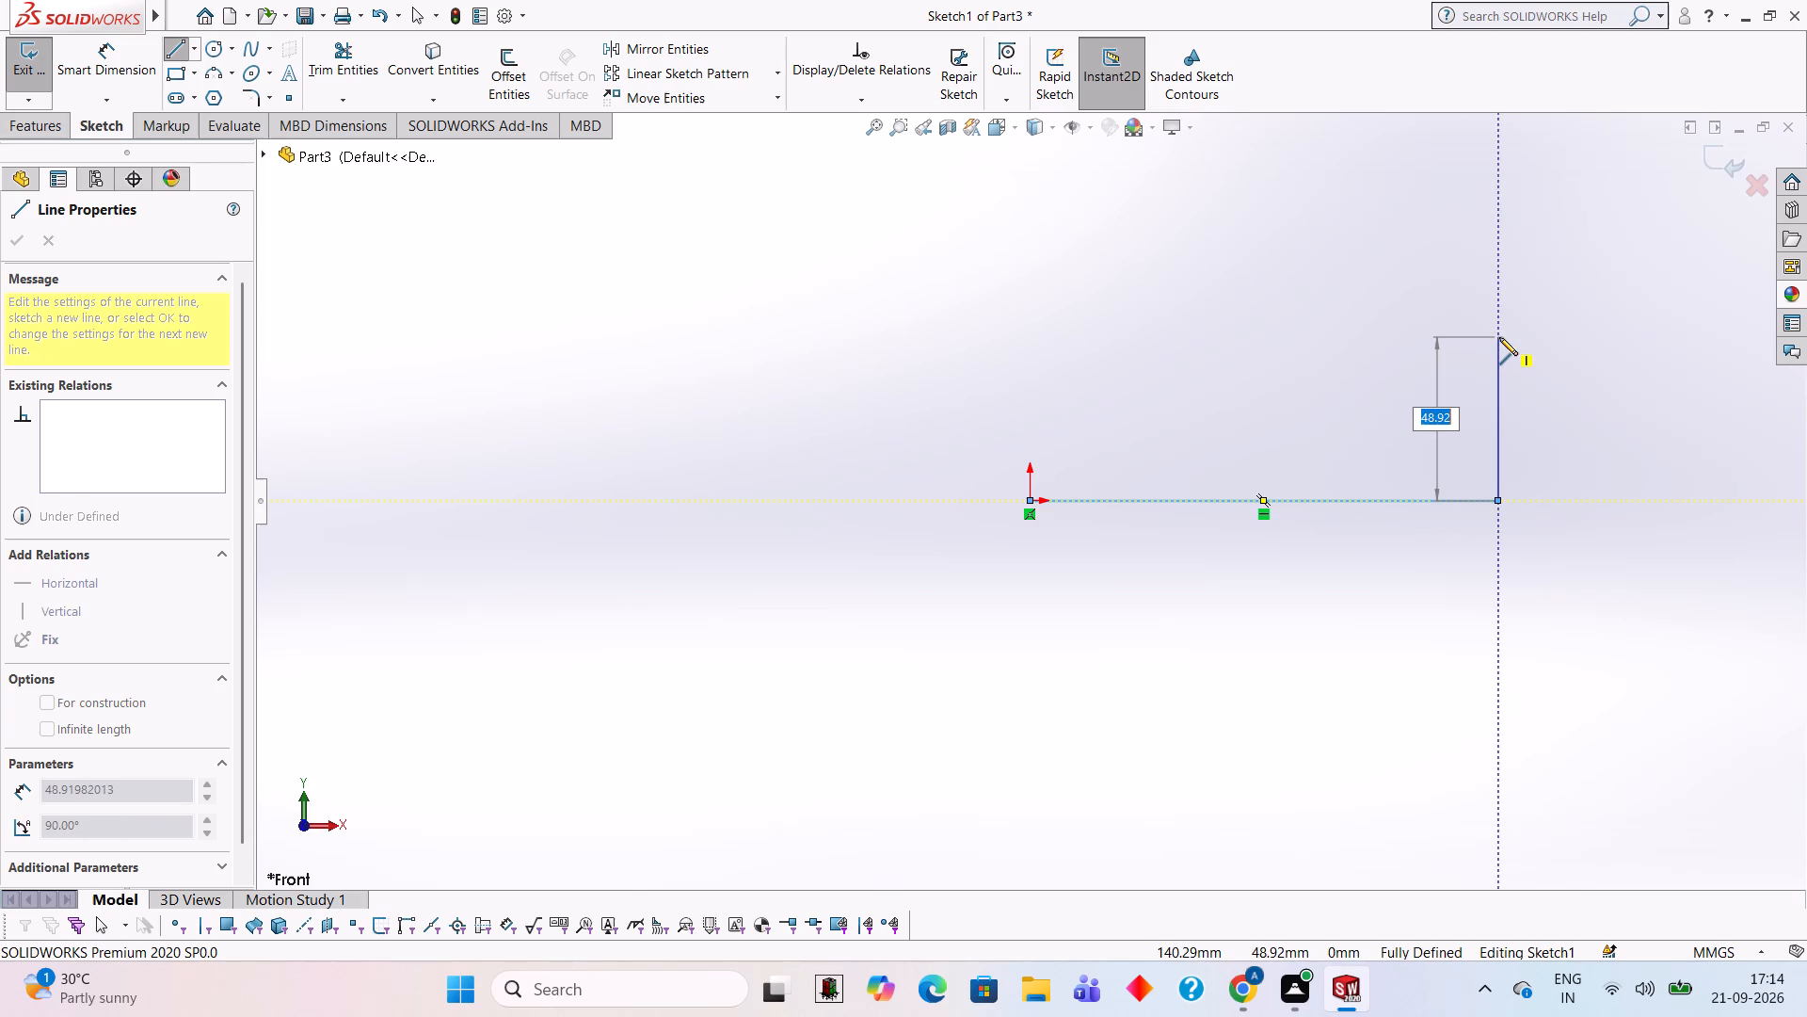
text(82)
key(Return)
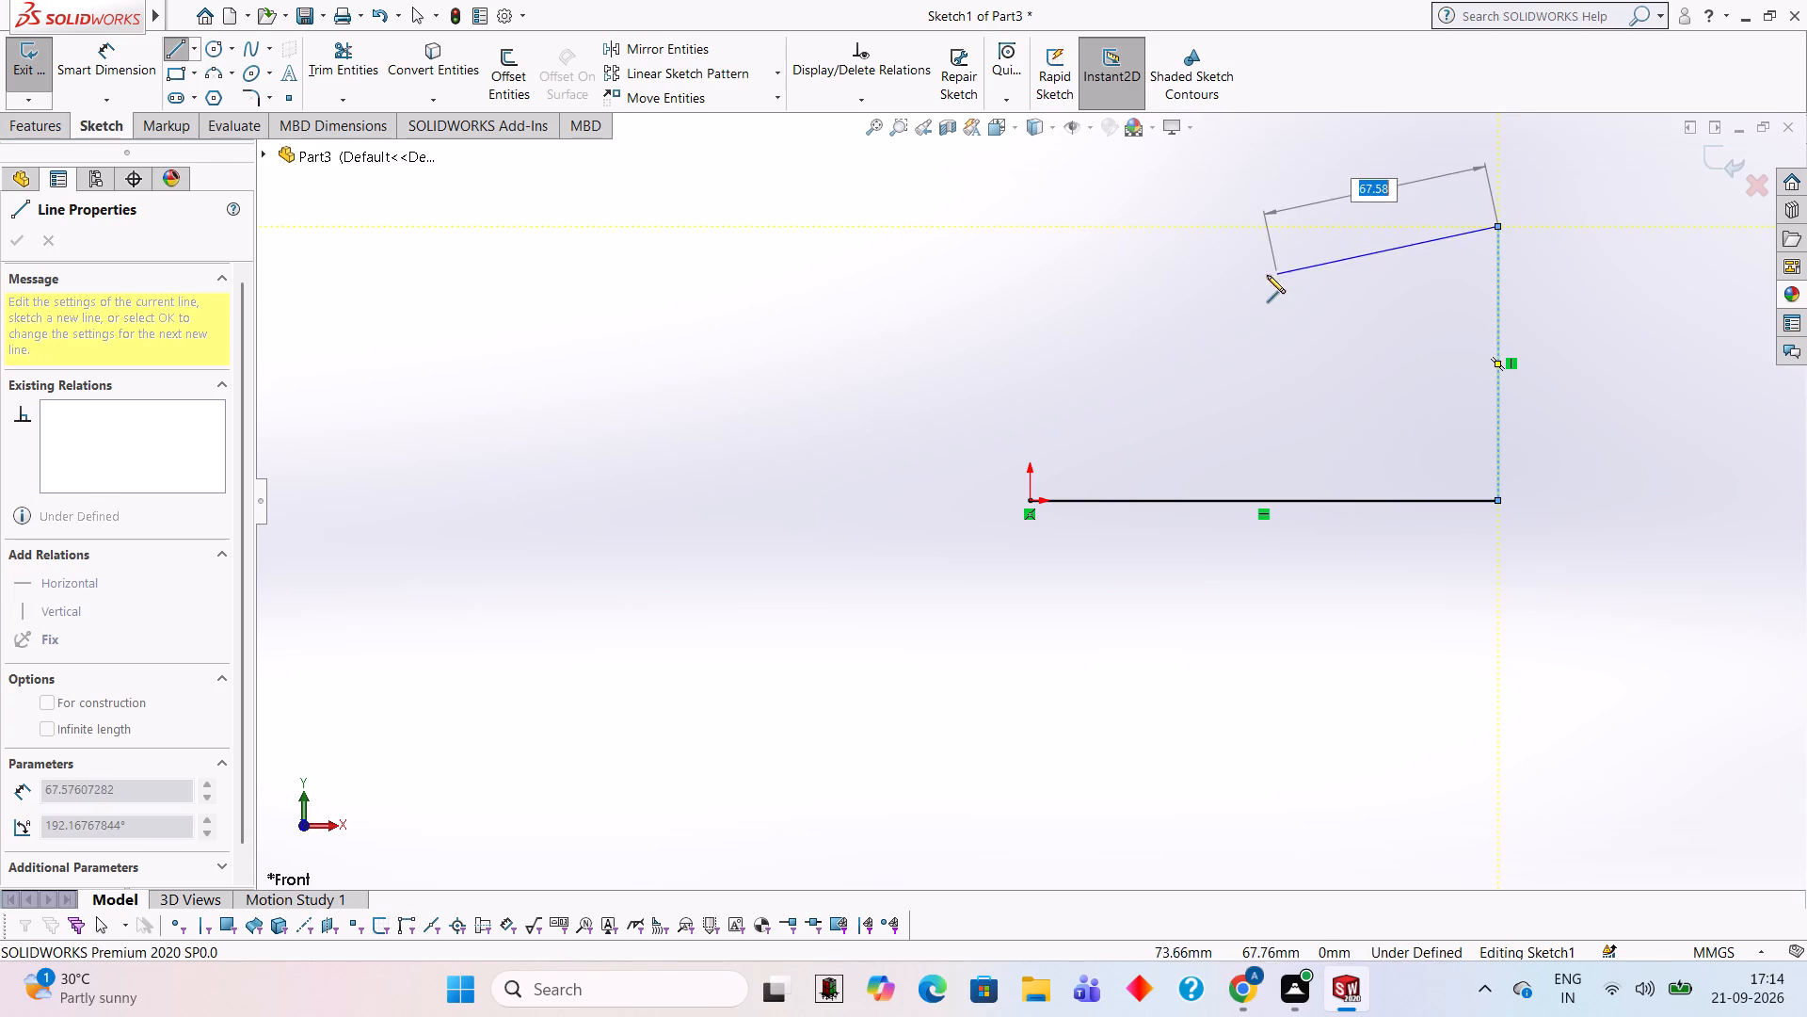
click(1025, 227)
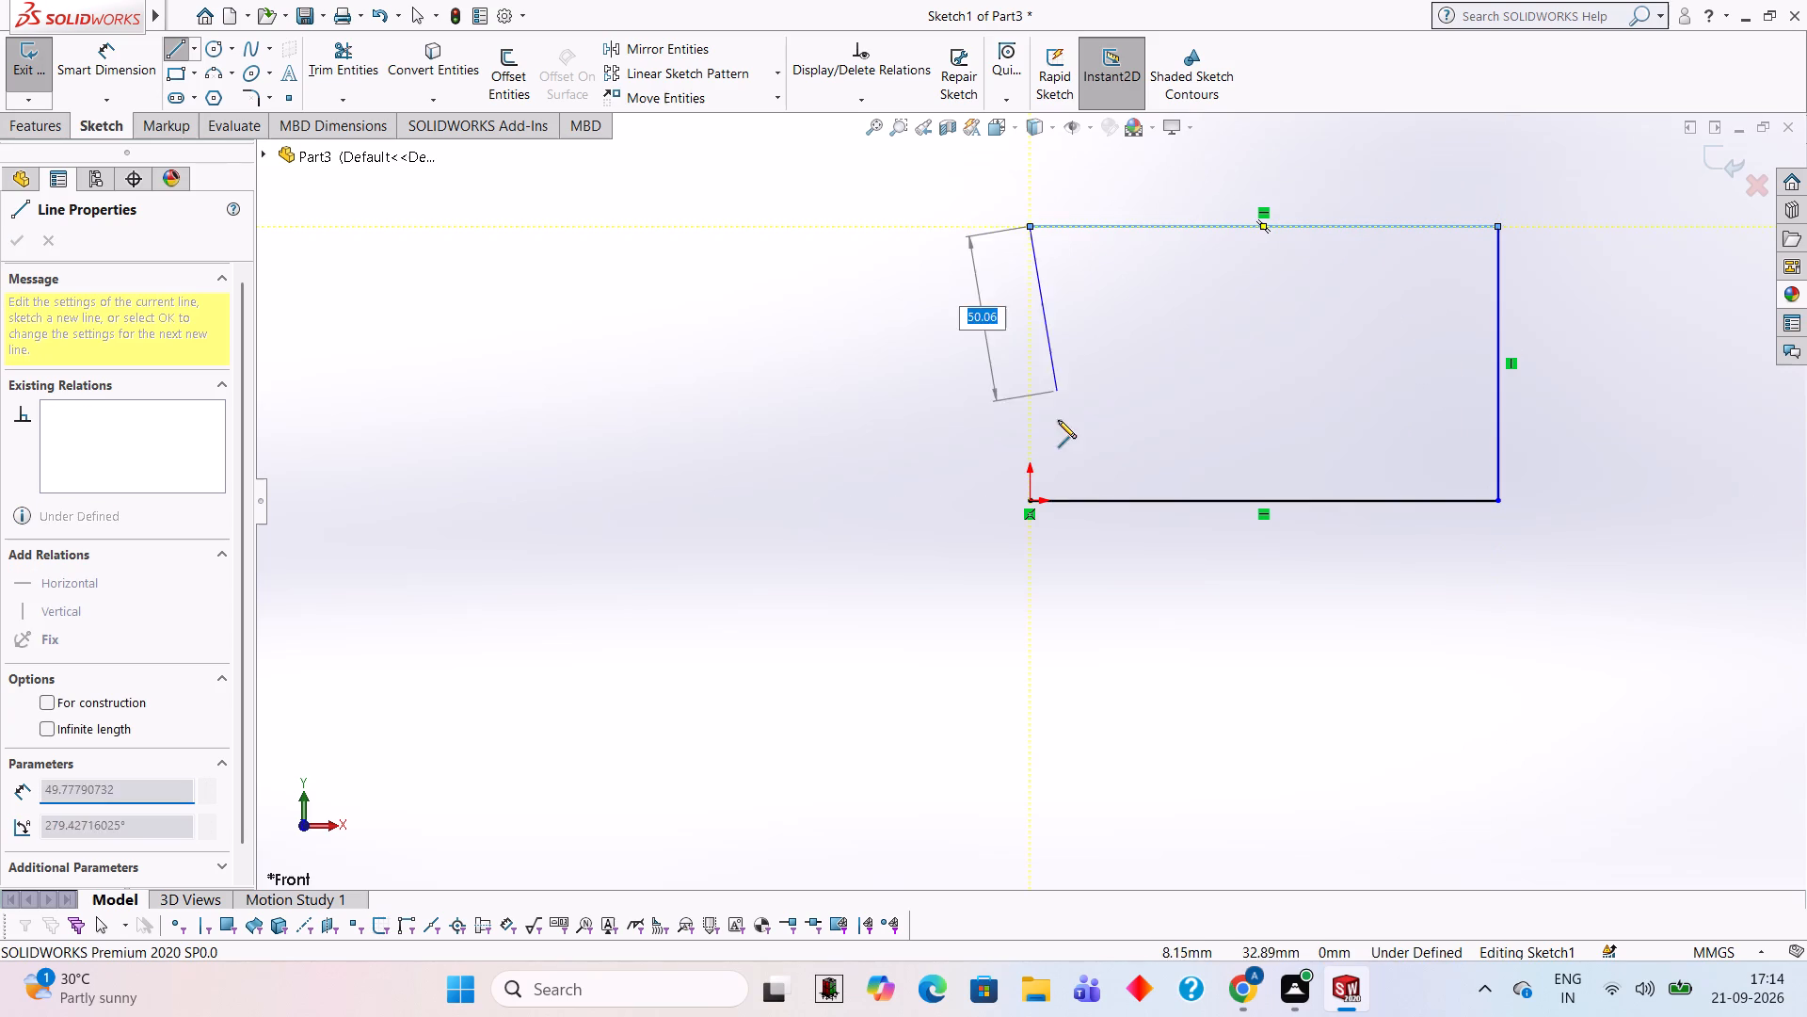
click(1031, 503)
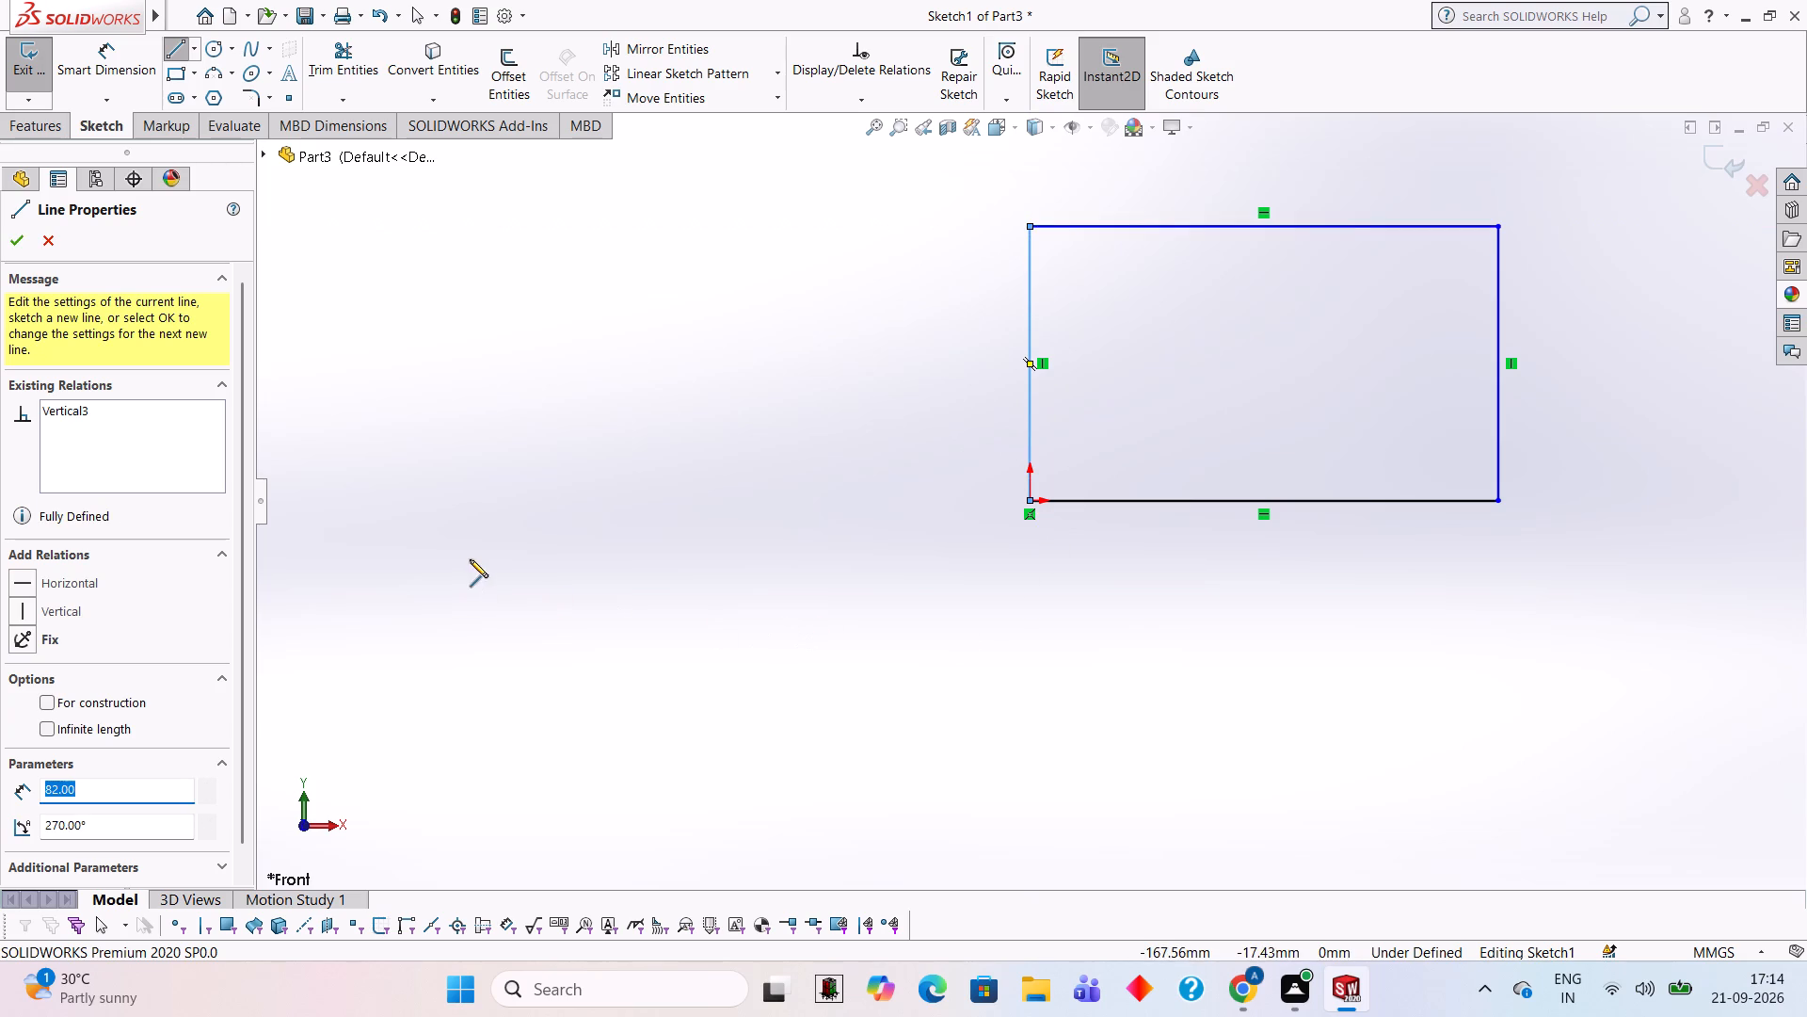
click(21, 244)
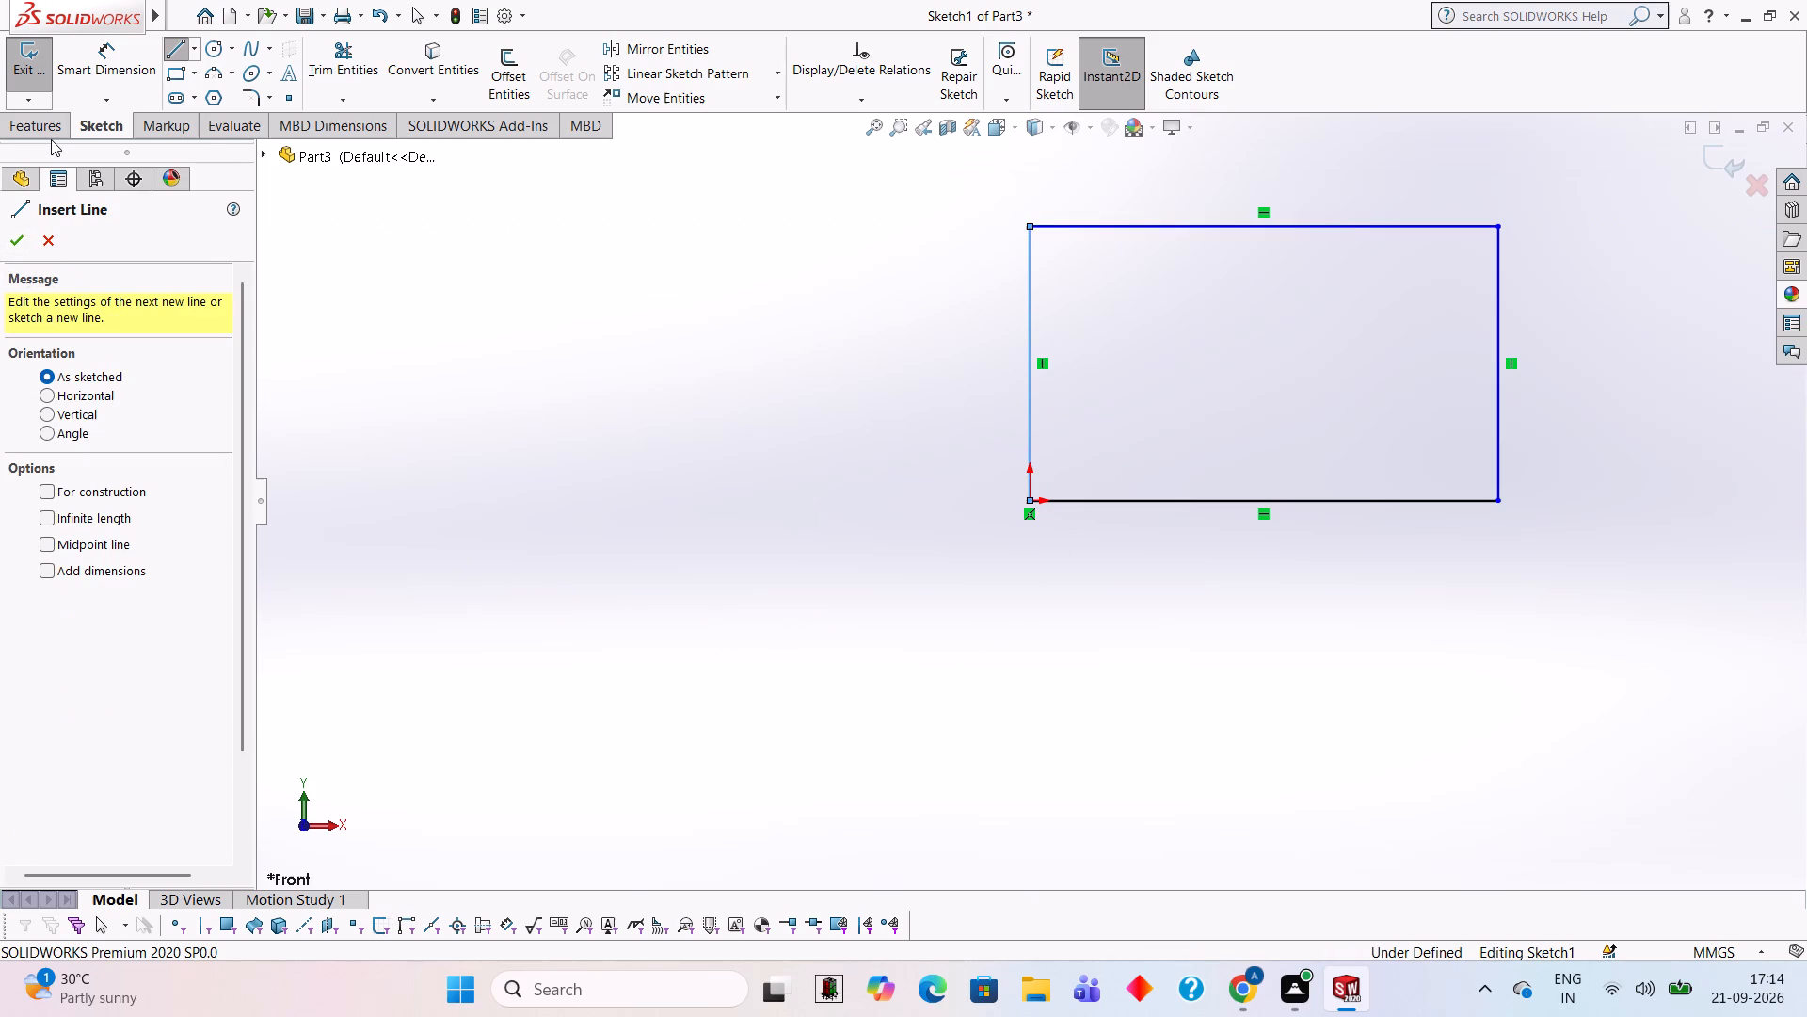
Extrude the rectangle 15 mm as a boss to form the plate.
click(51, 139)
click(51, 134)
click(51, 89)
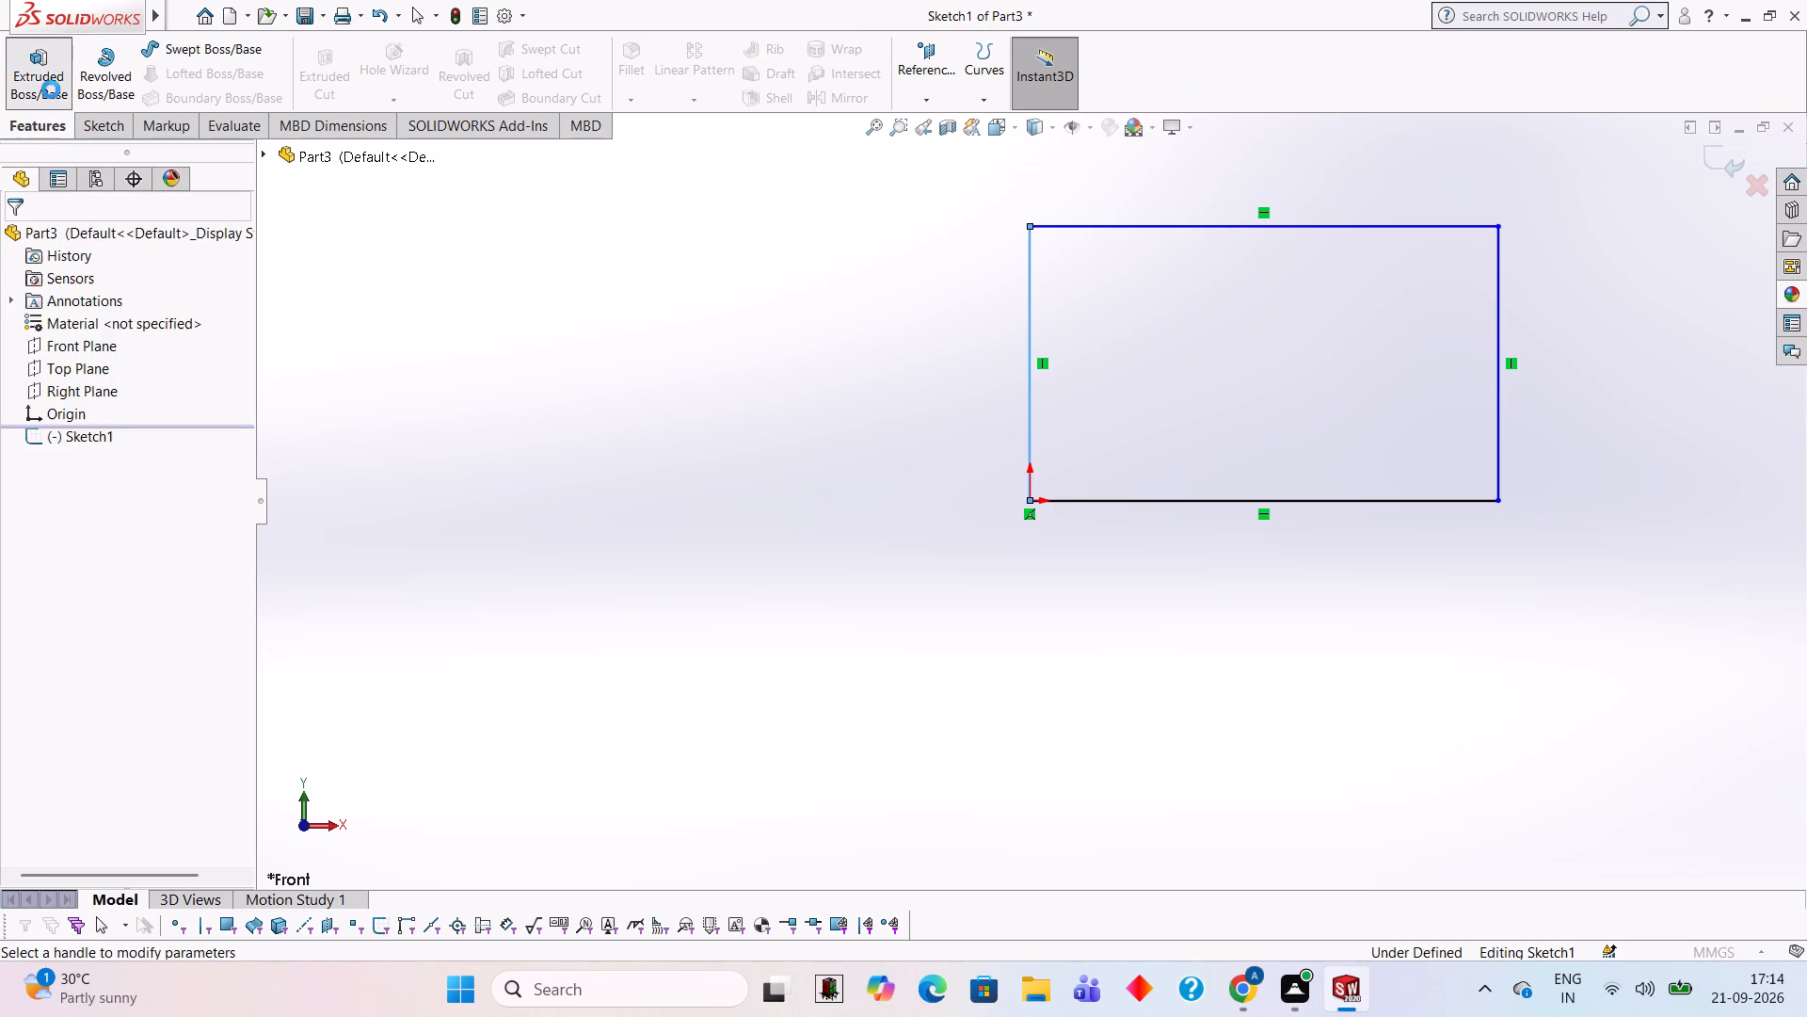
text(15)
key(Return)
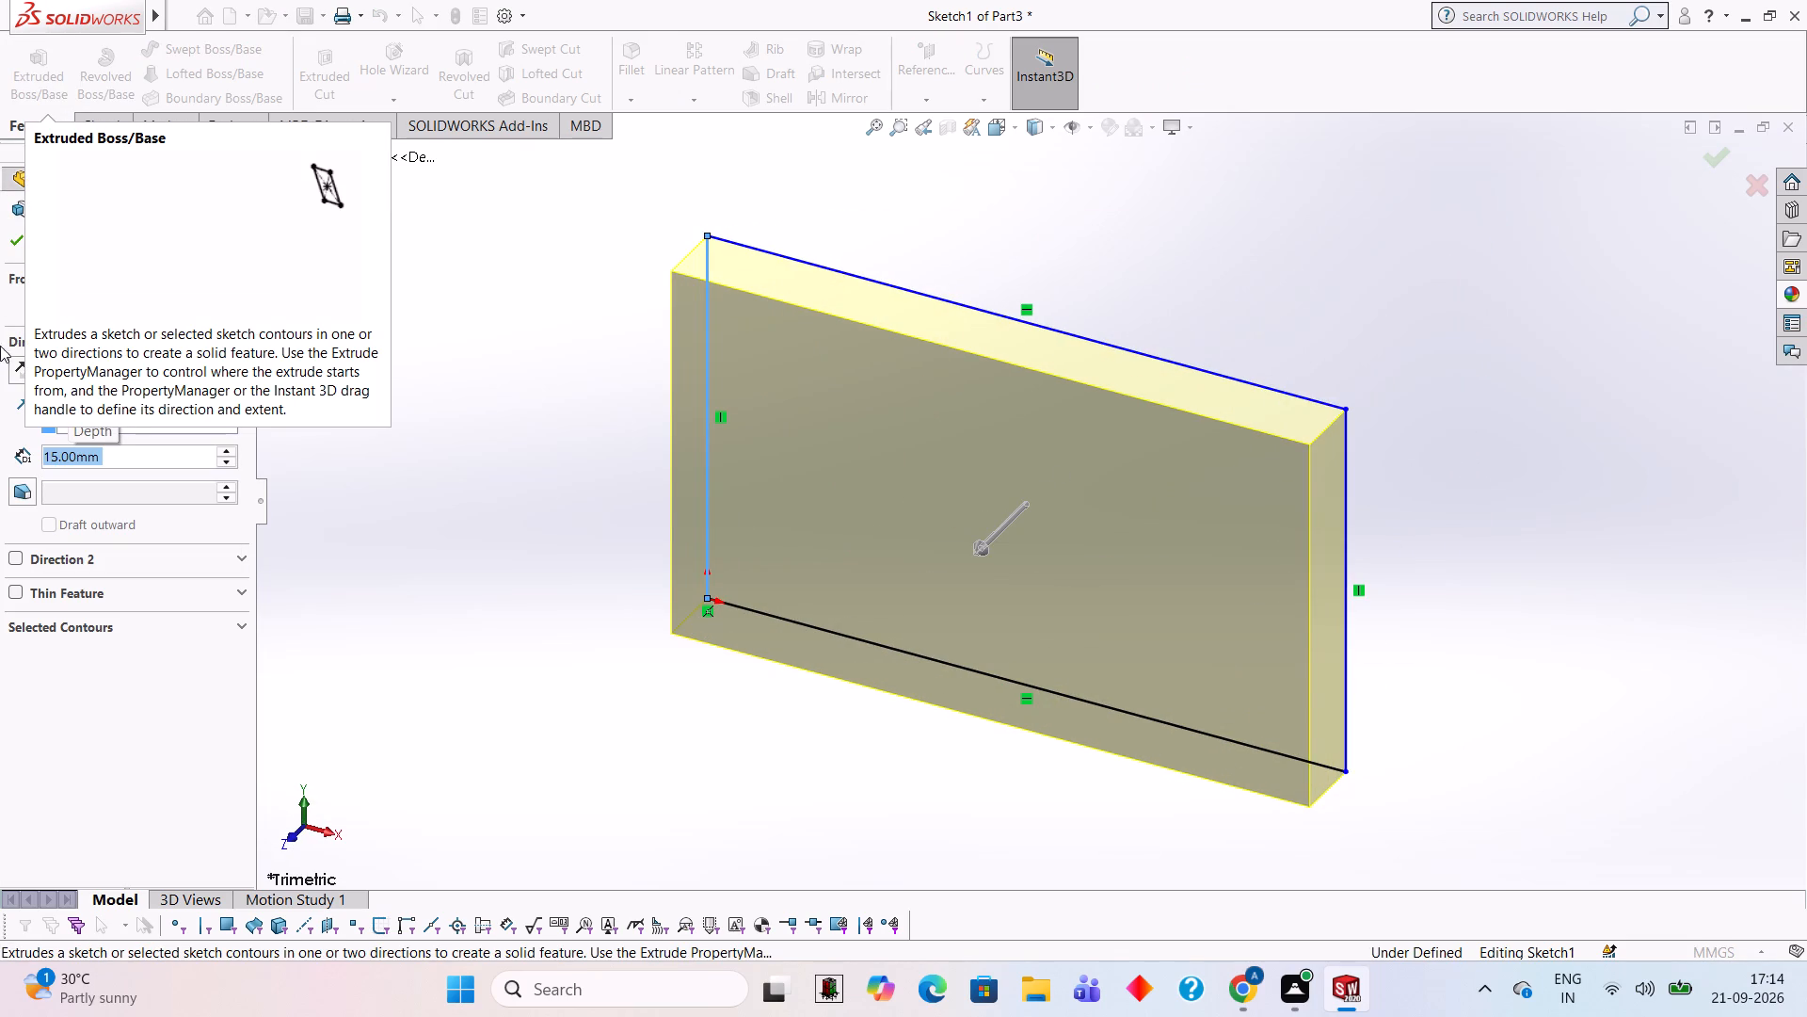
click(17, 244)
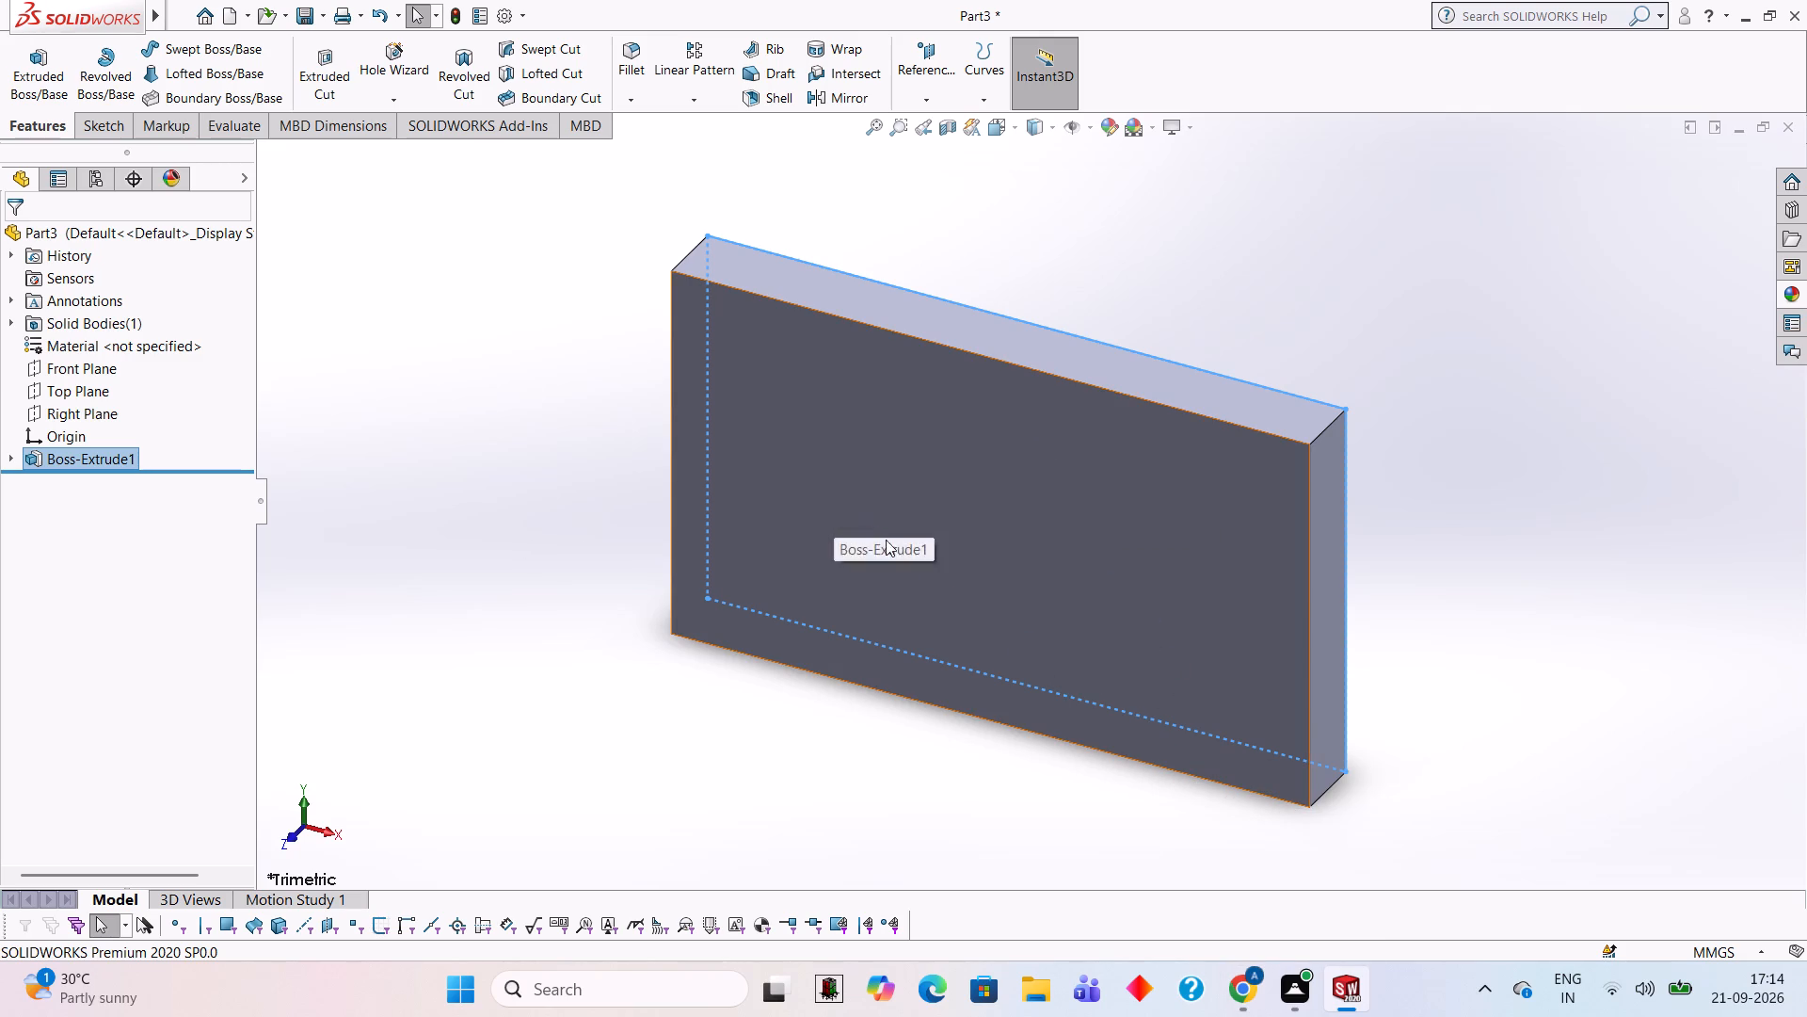
click(516, 343)
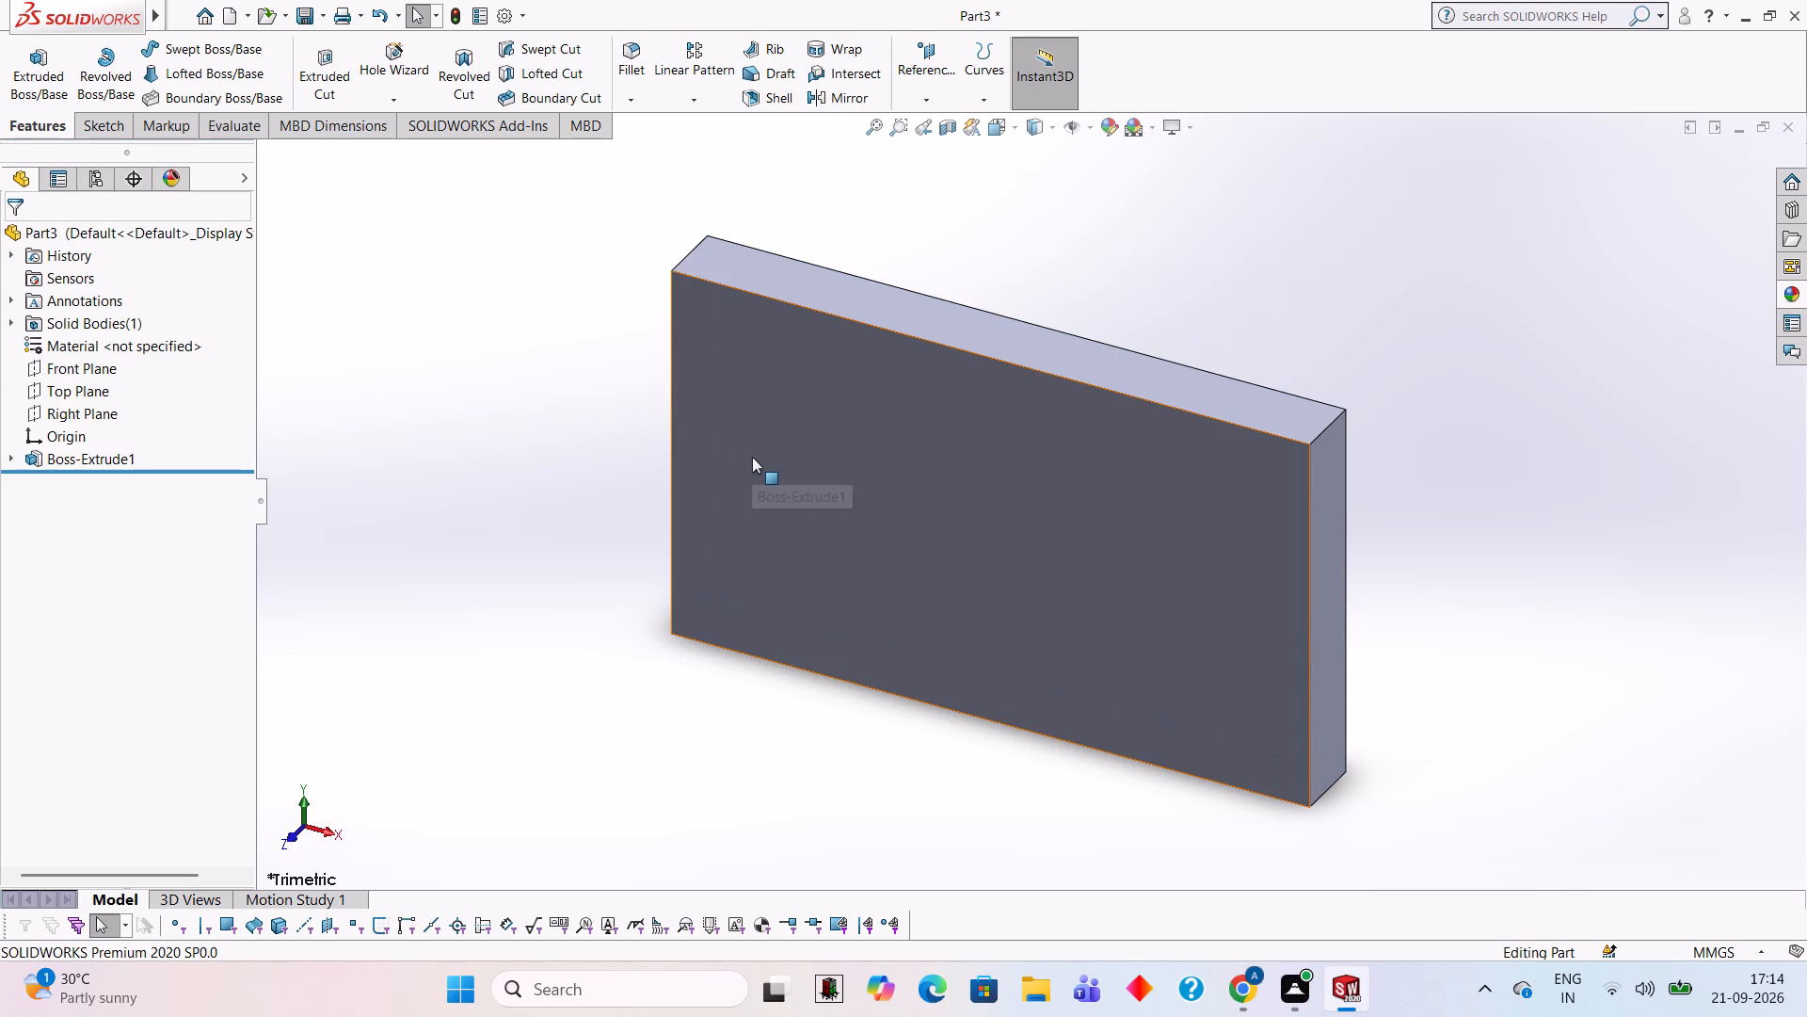
On the plate's narrow end face away from the origin, sketch a 54 by 82 mm line rectangle extending outward from the front vertical edge.
click(1053, 504)
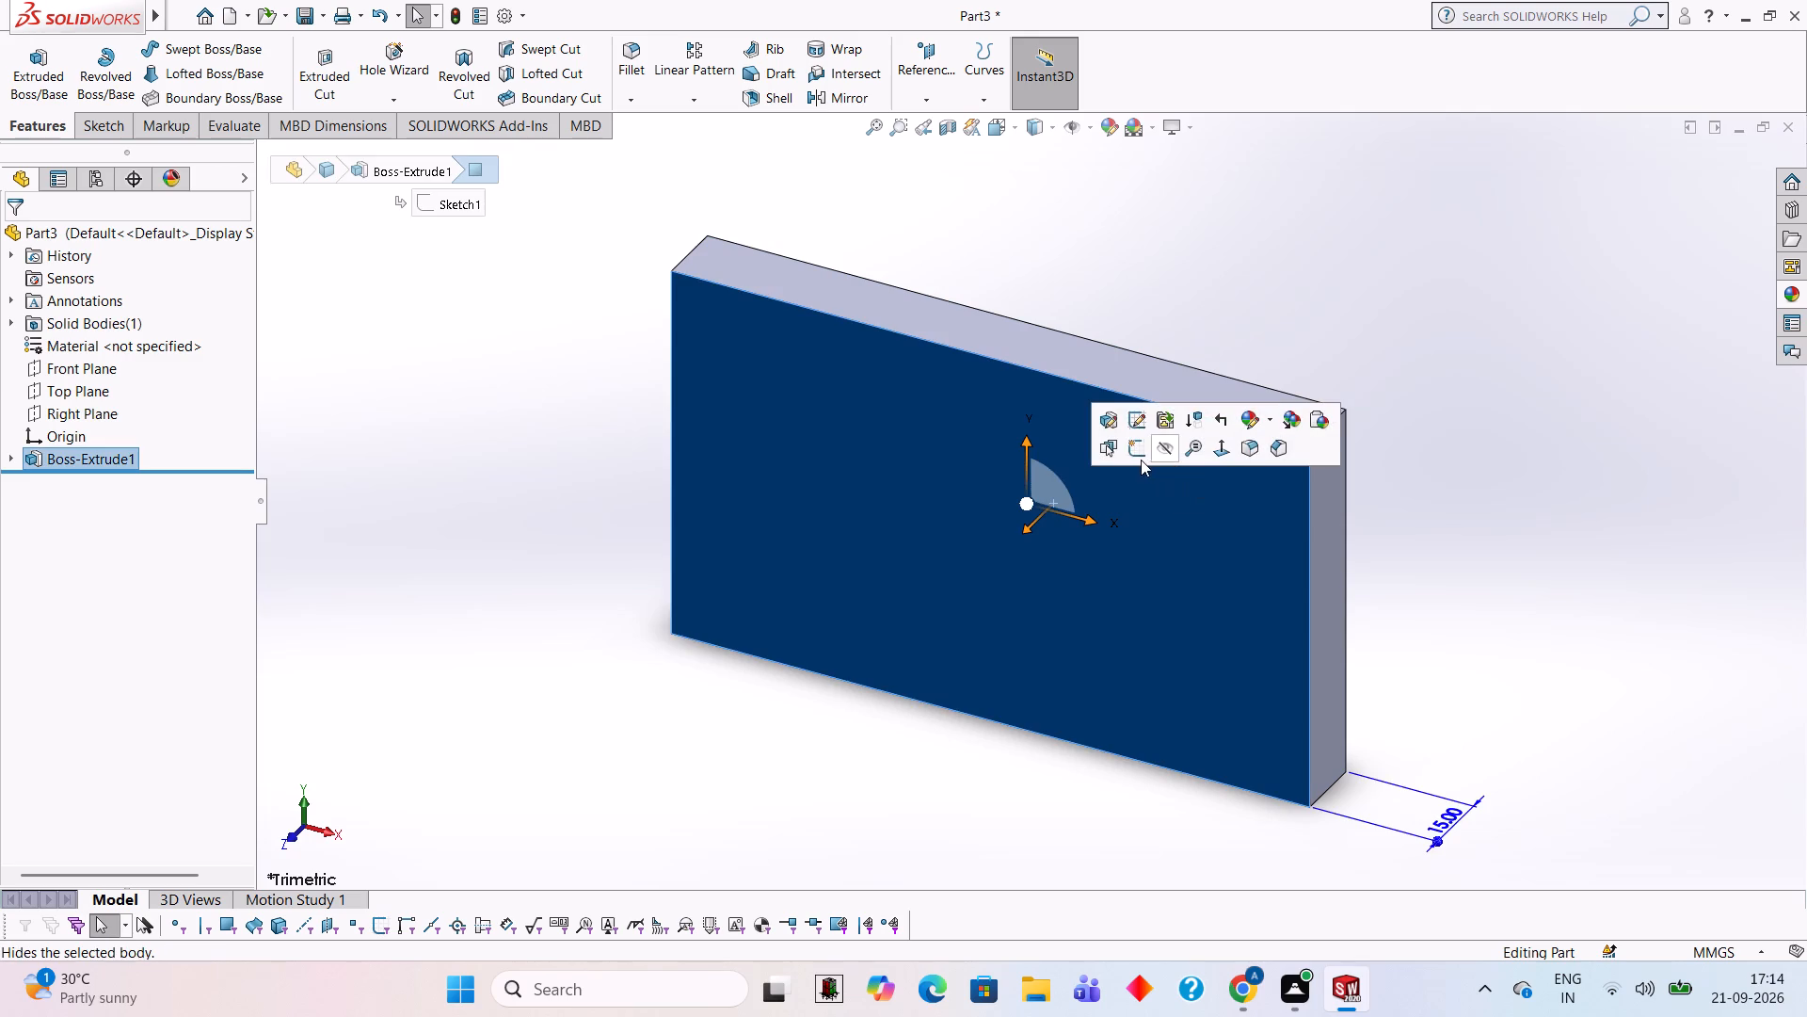
click(1321, 290)
click(1326, 491)
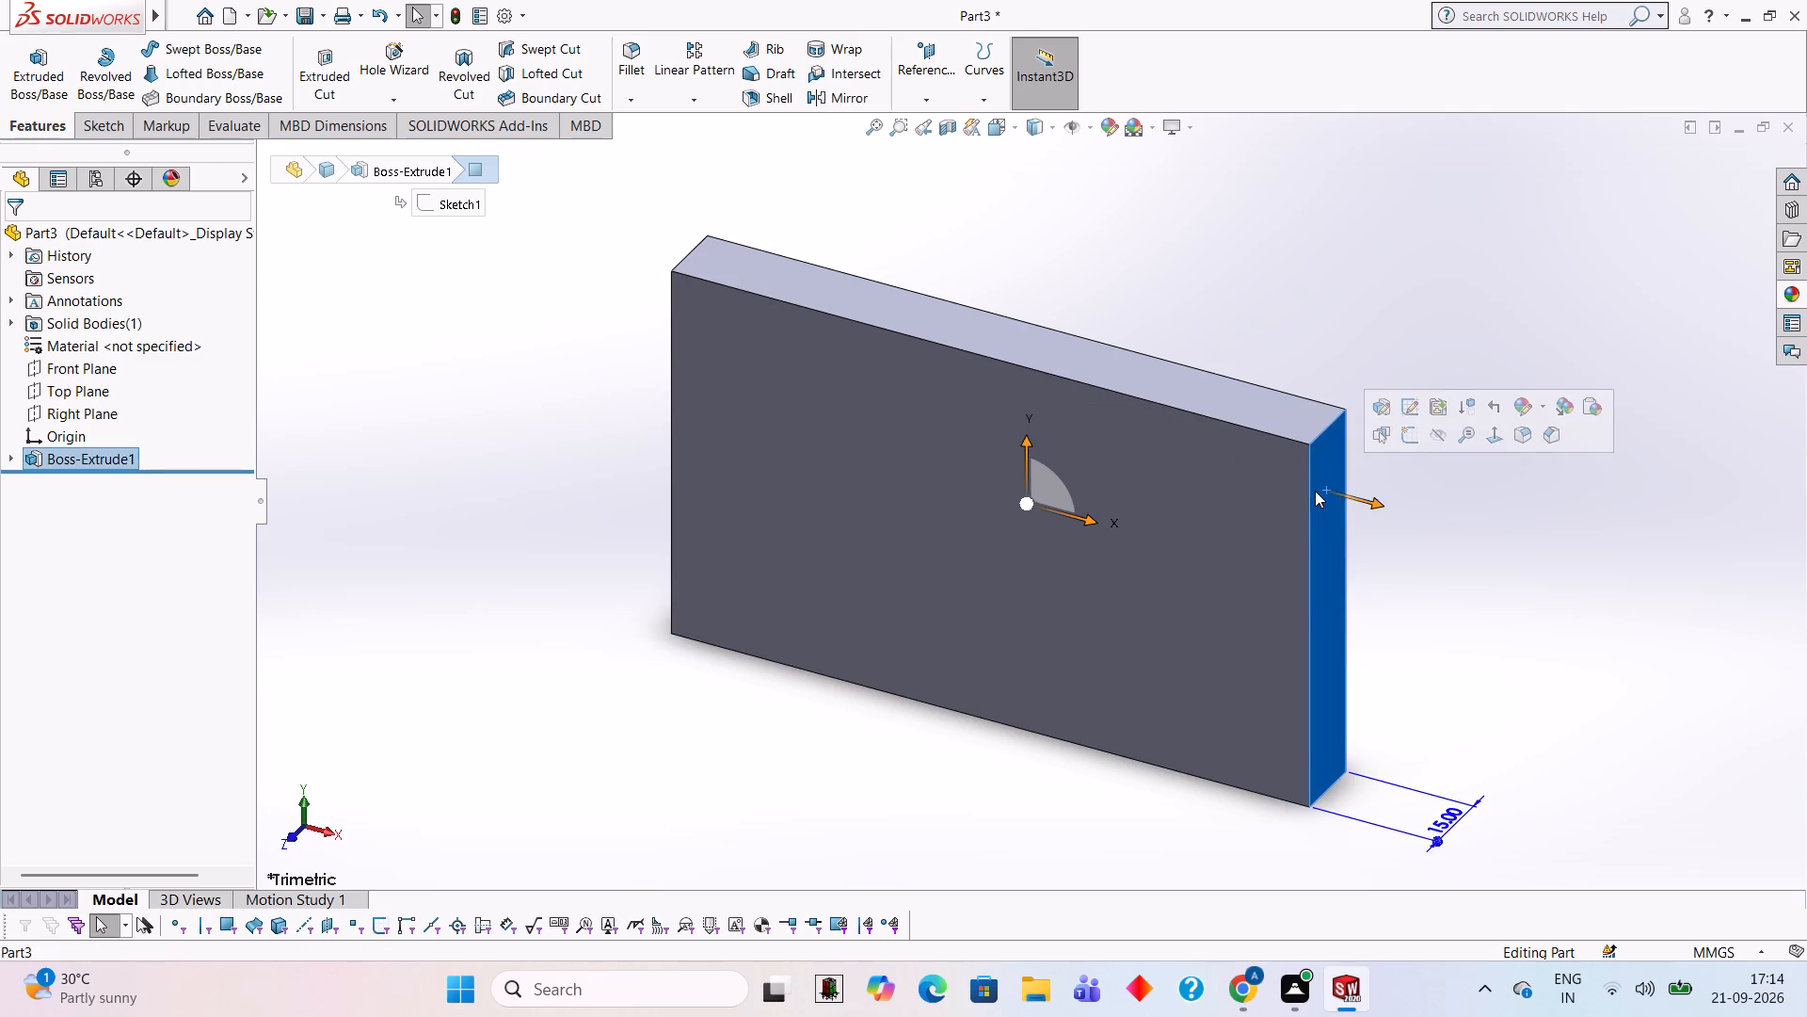
click(1404, 421)
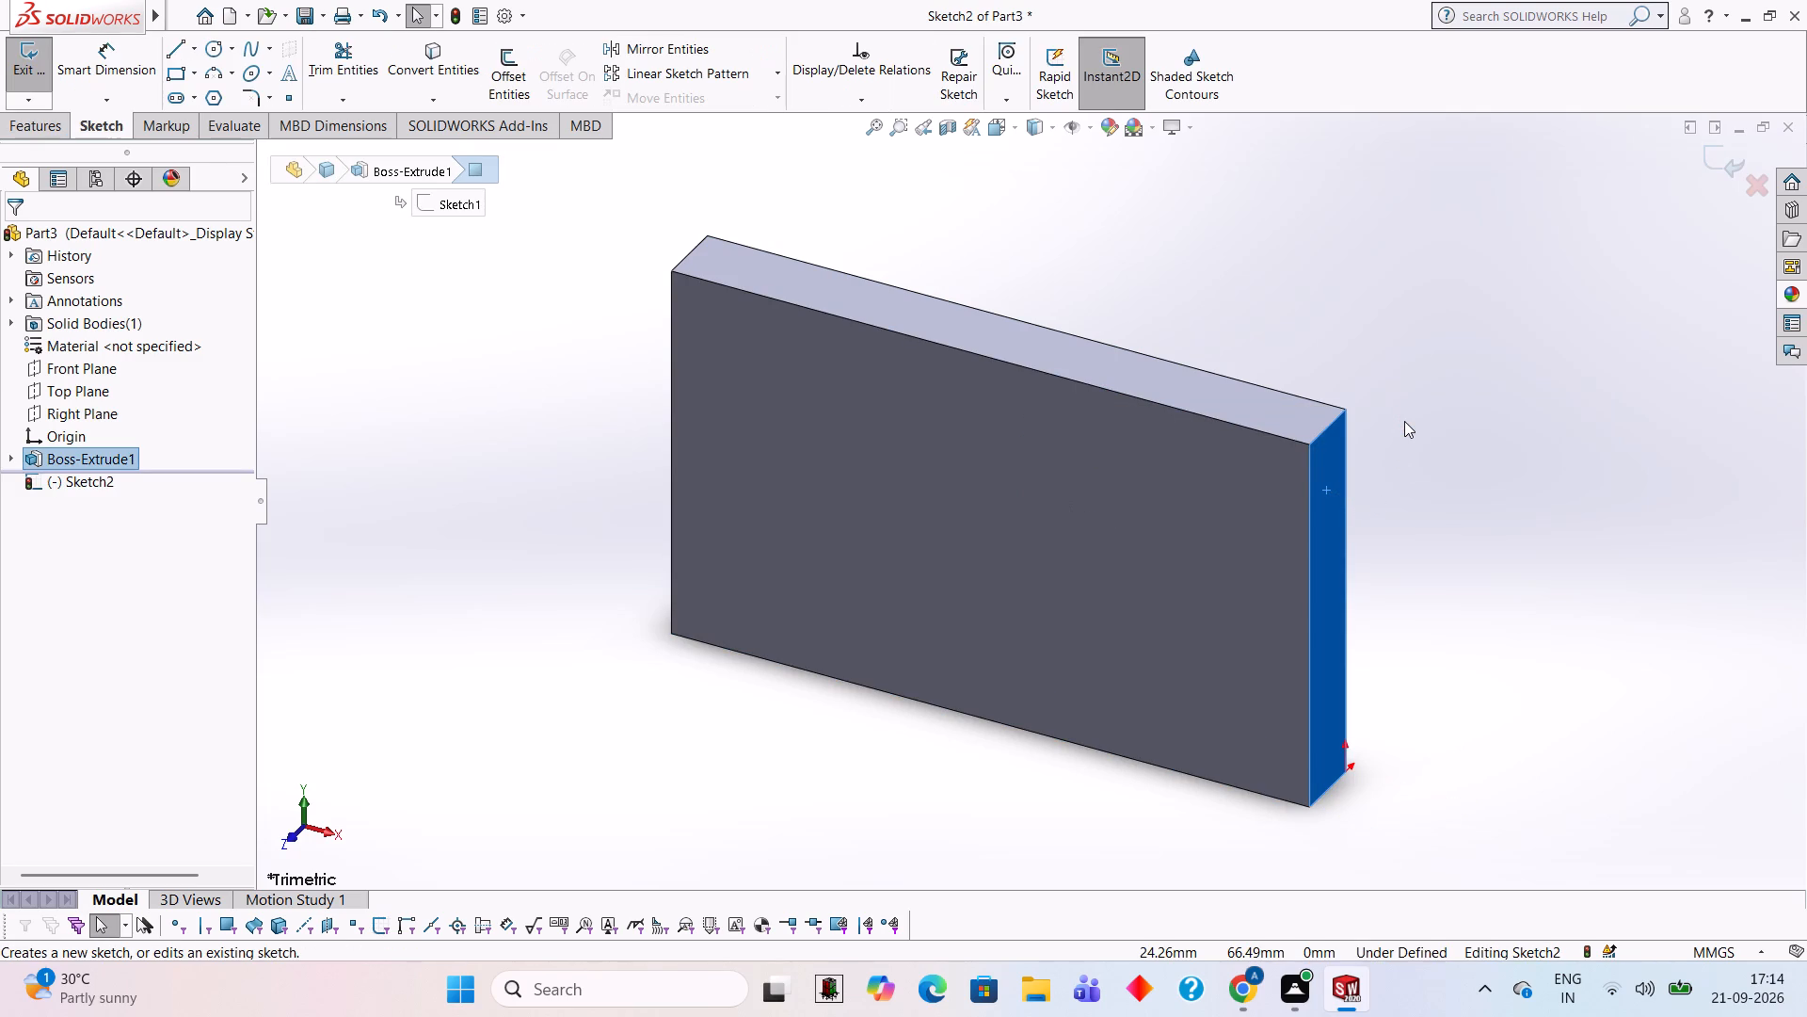
key(ctrl+8)
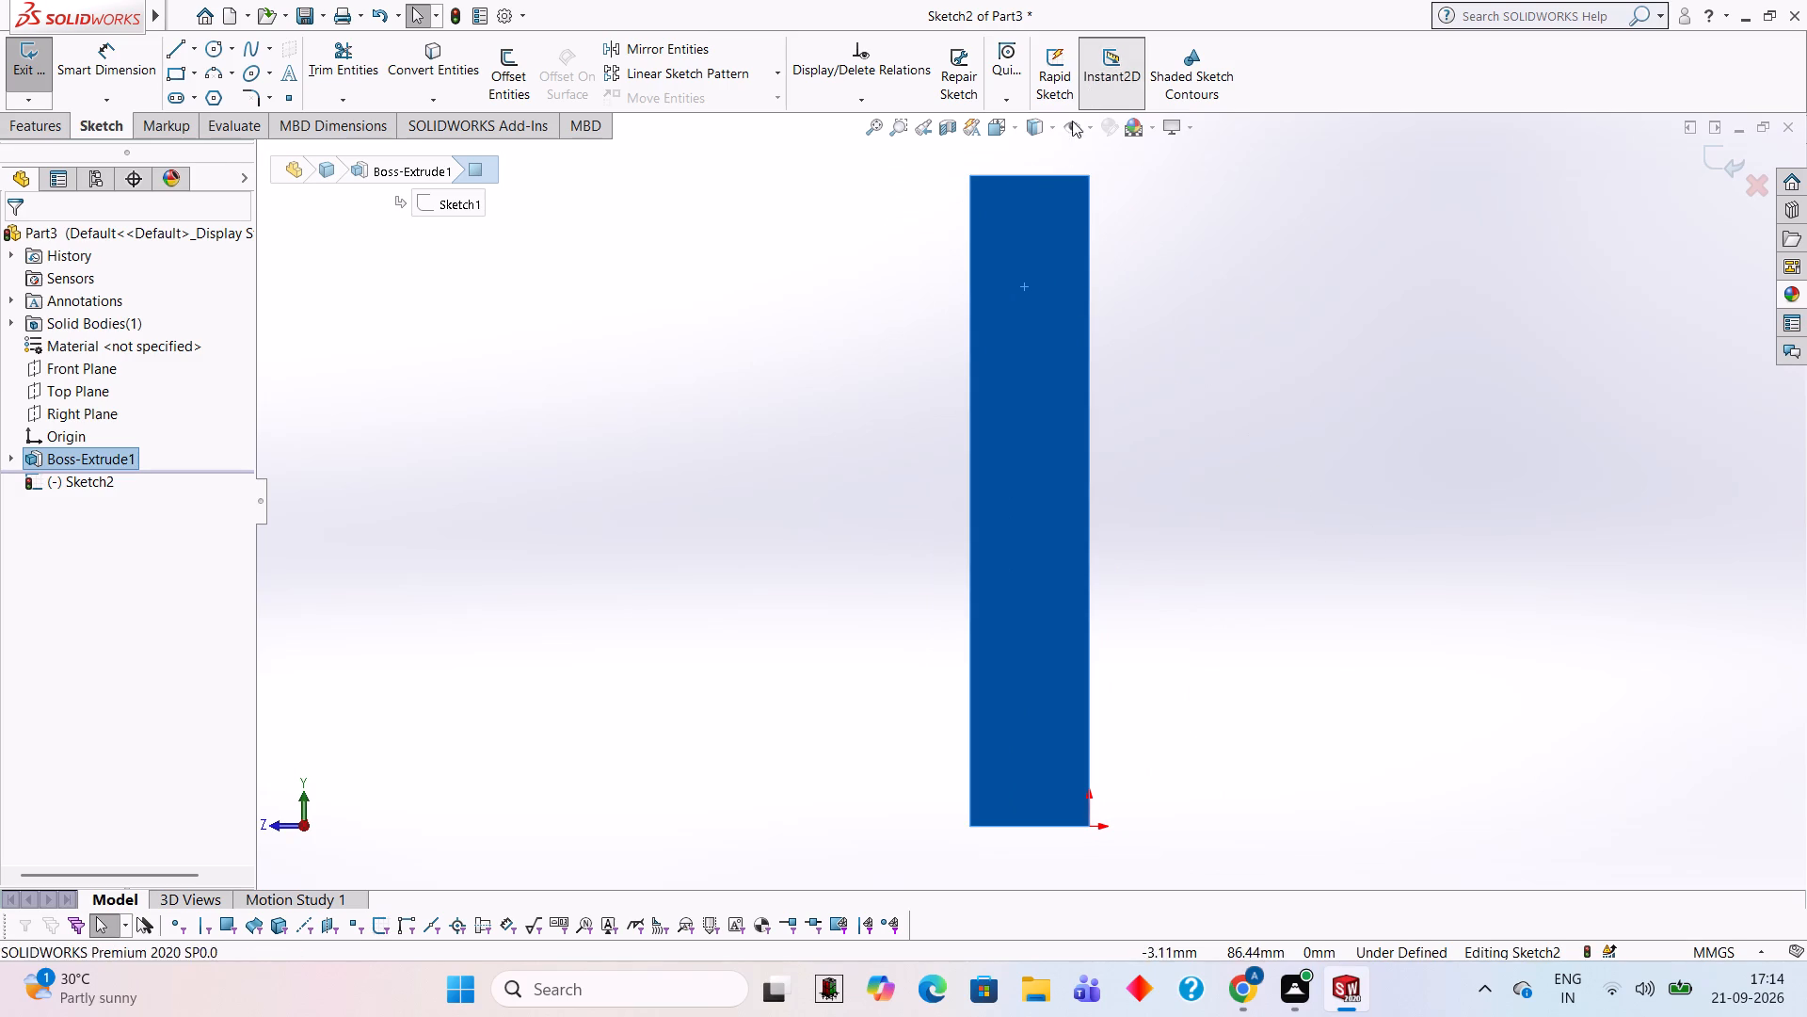
click(168, 42)
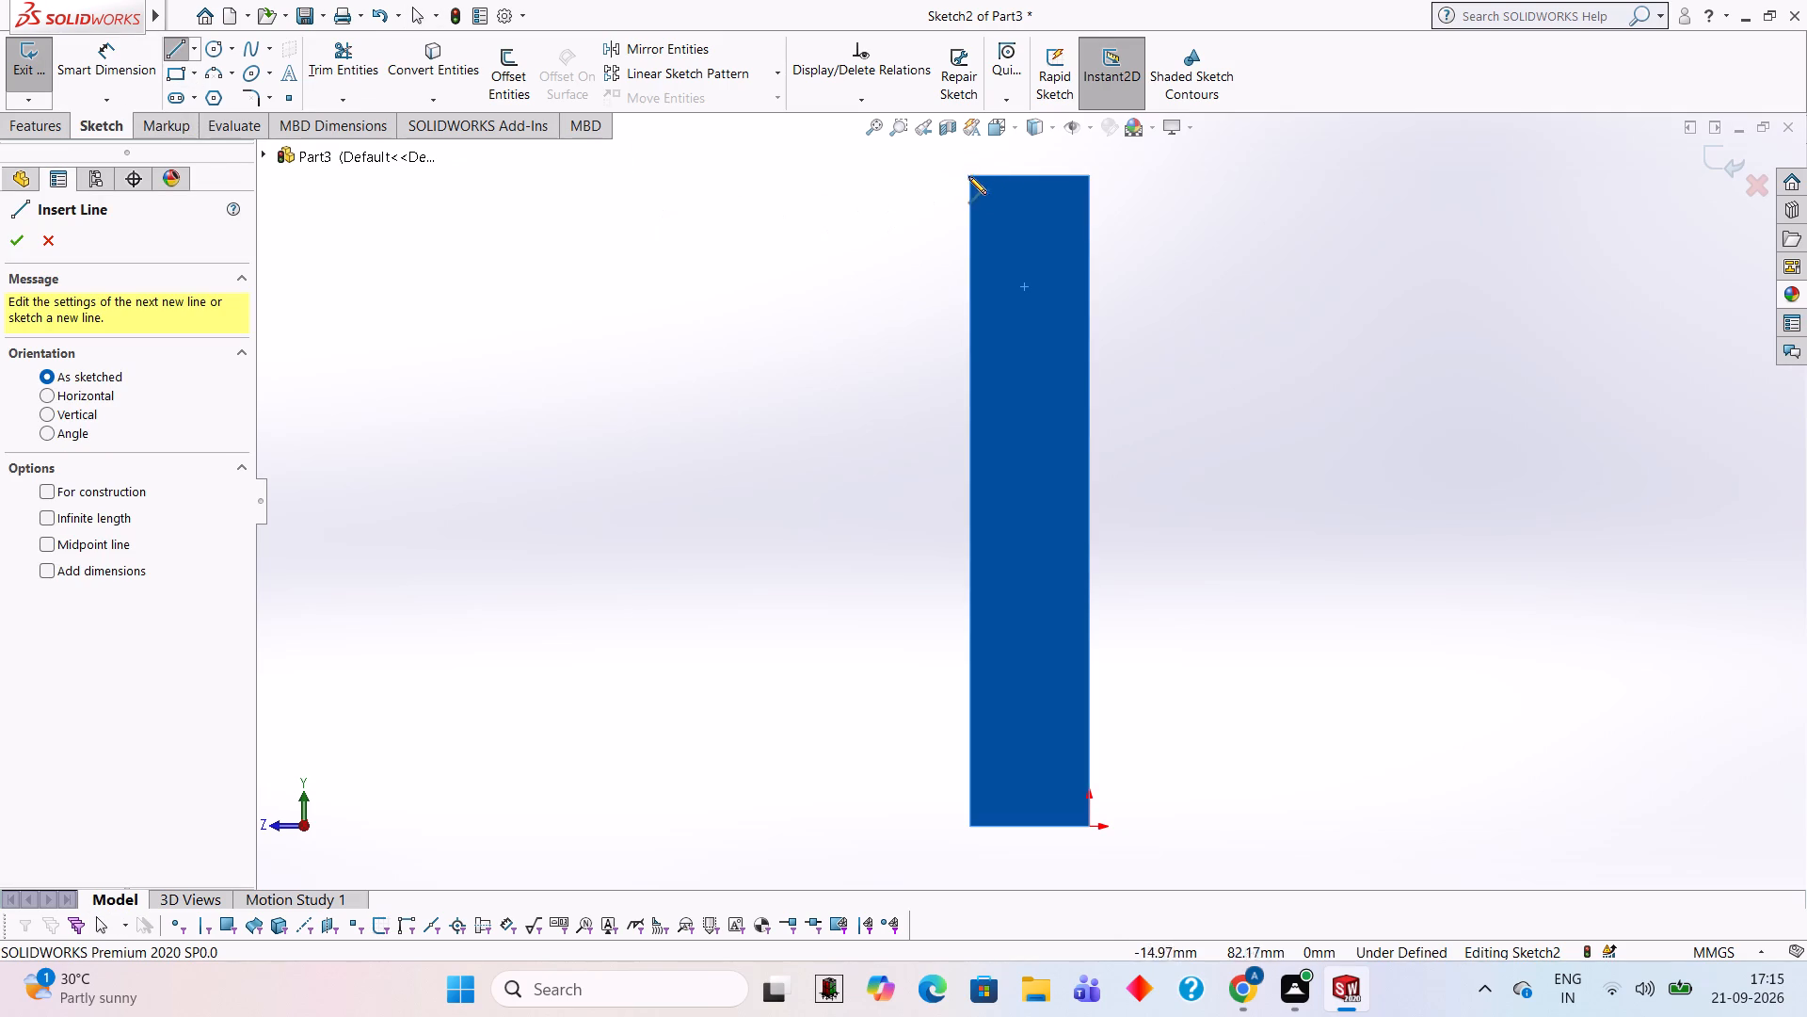
click(968, 176)
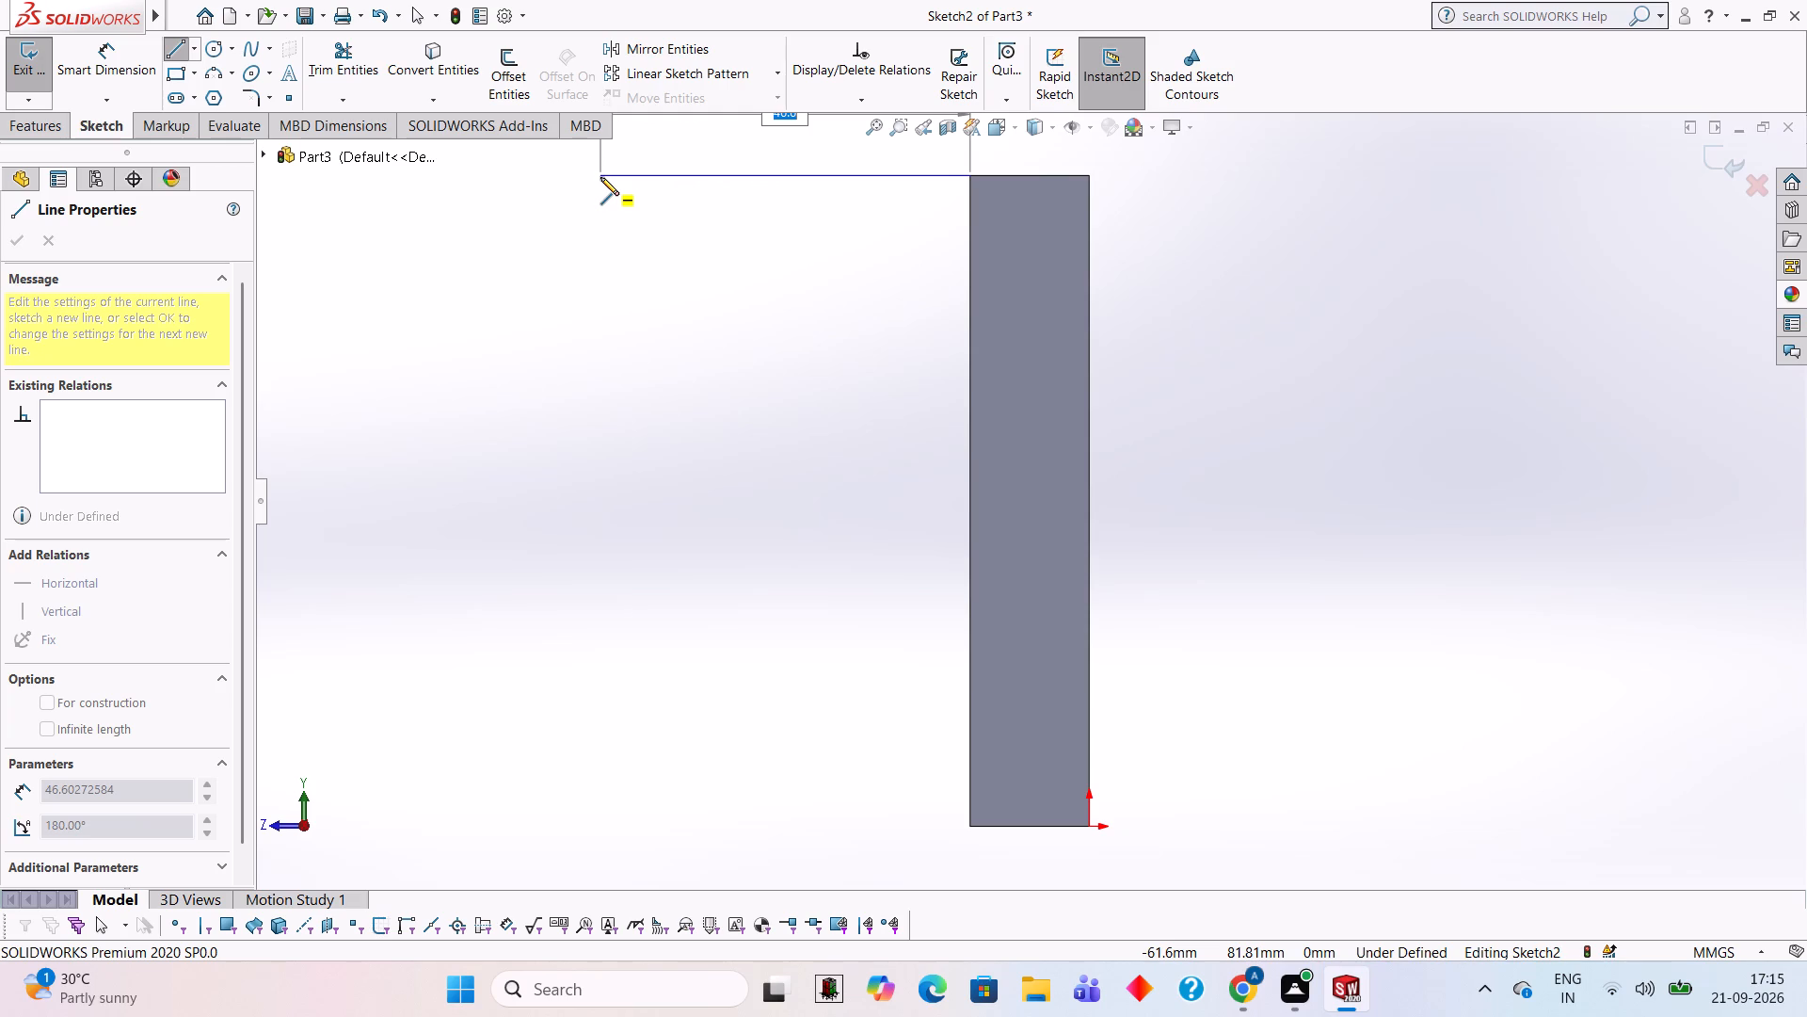
key(5)
key(4)
key(Return)
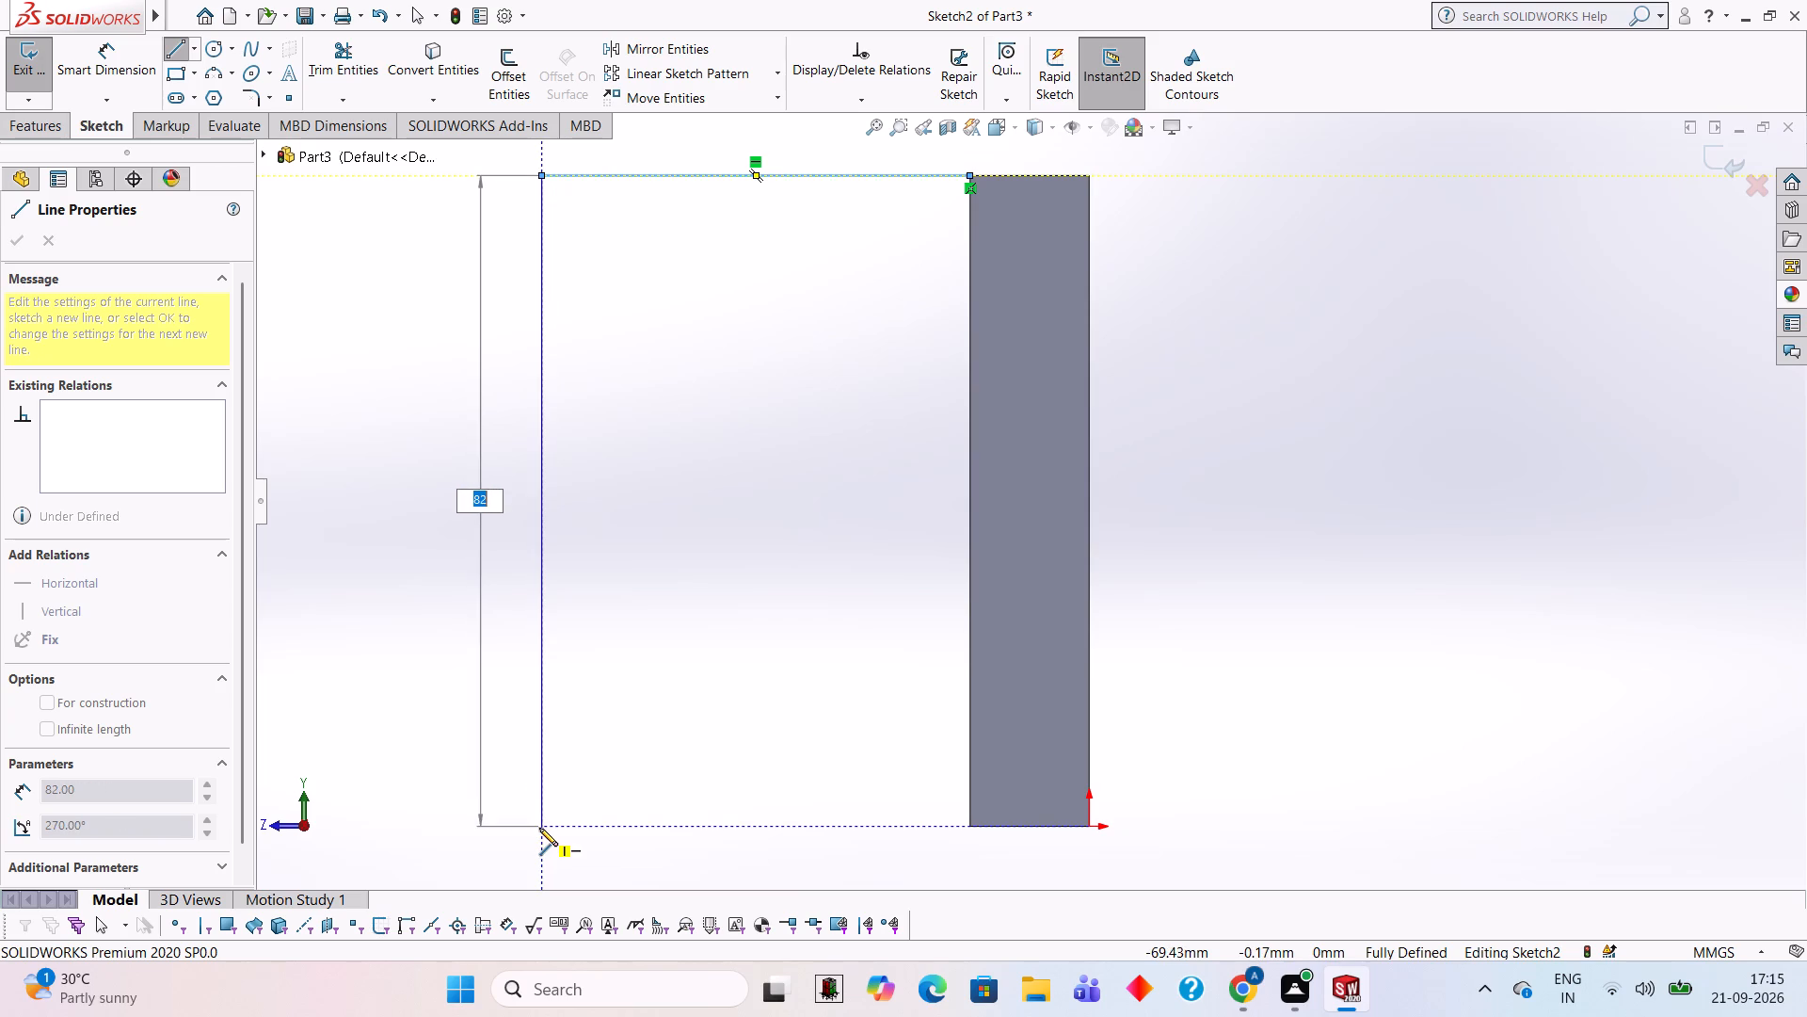
click(540, 826)
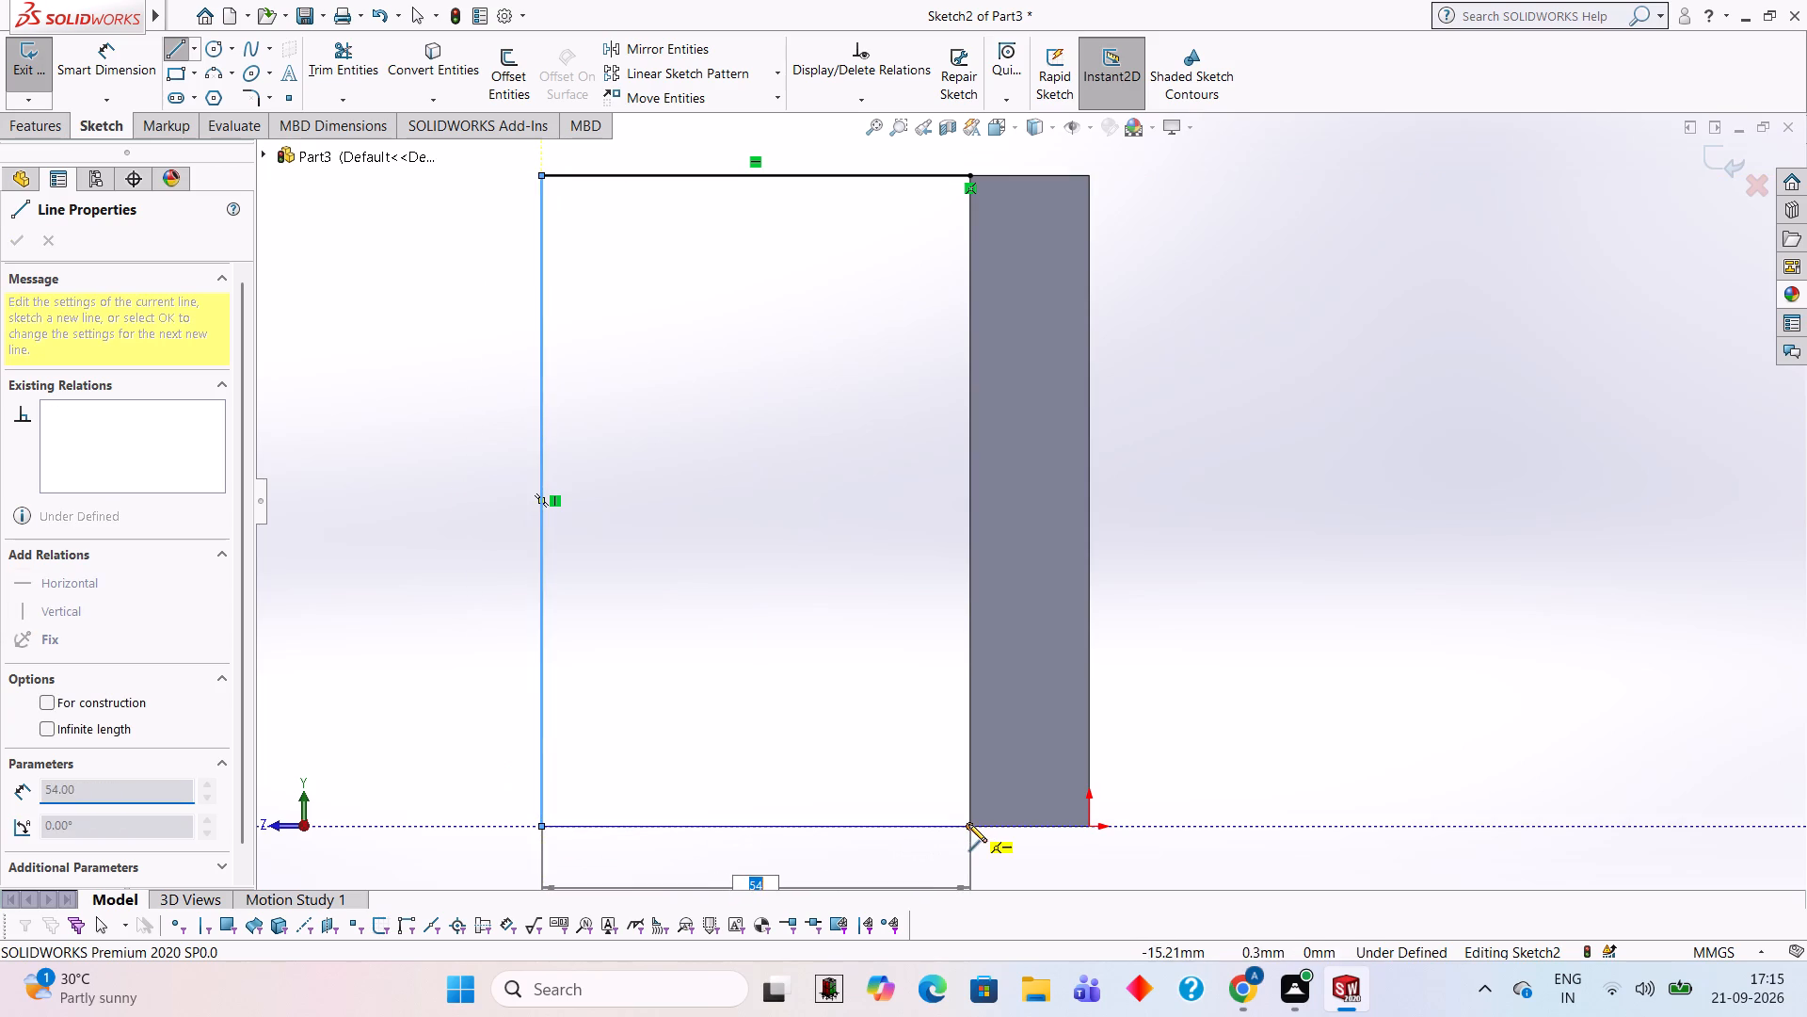
click(968, 824)
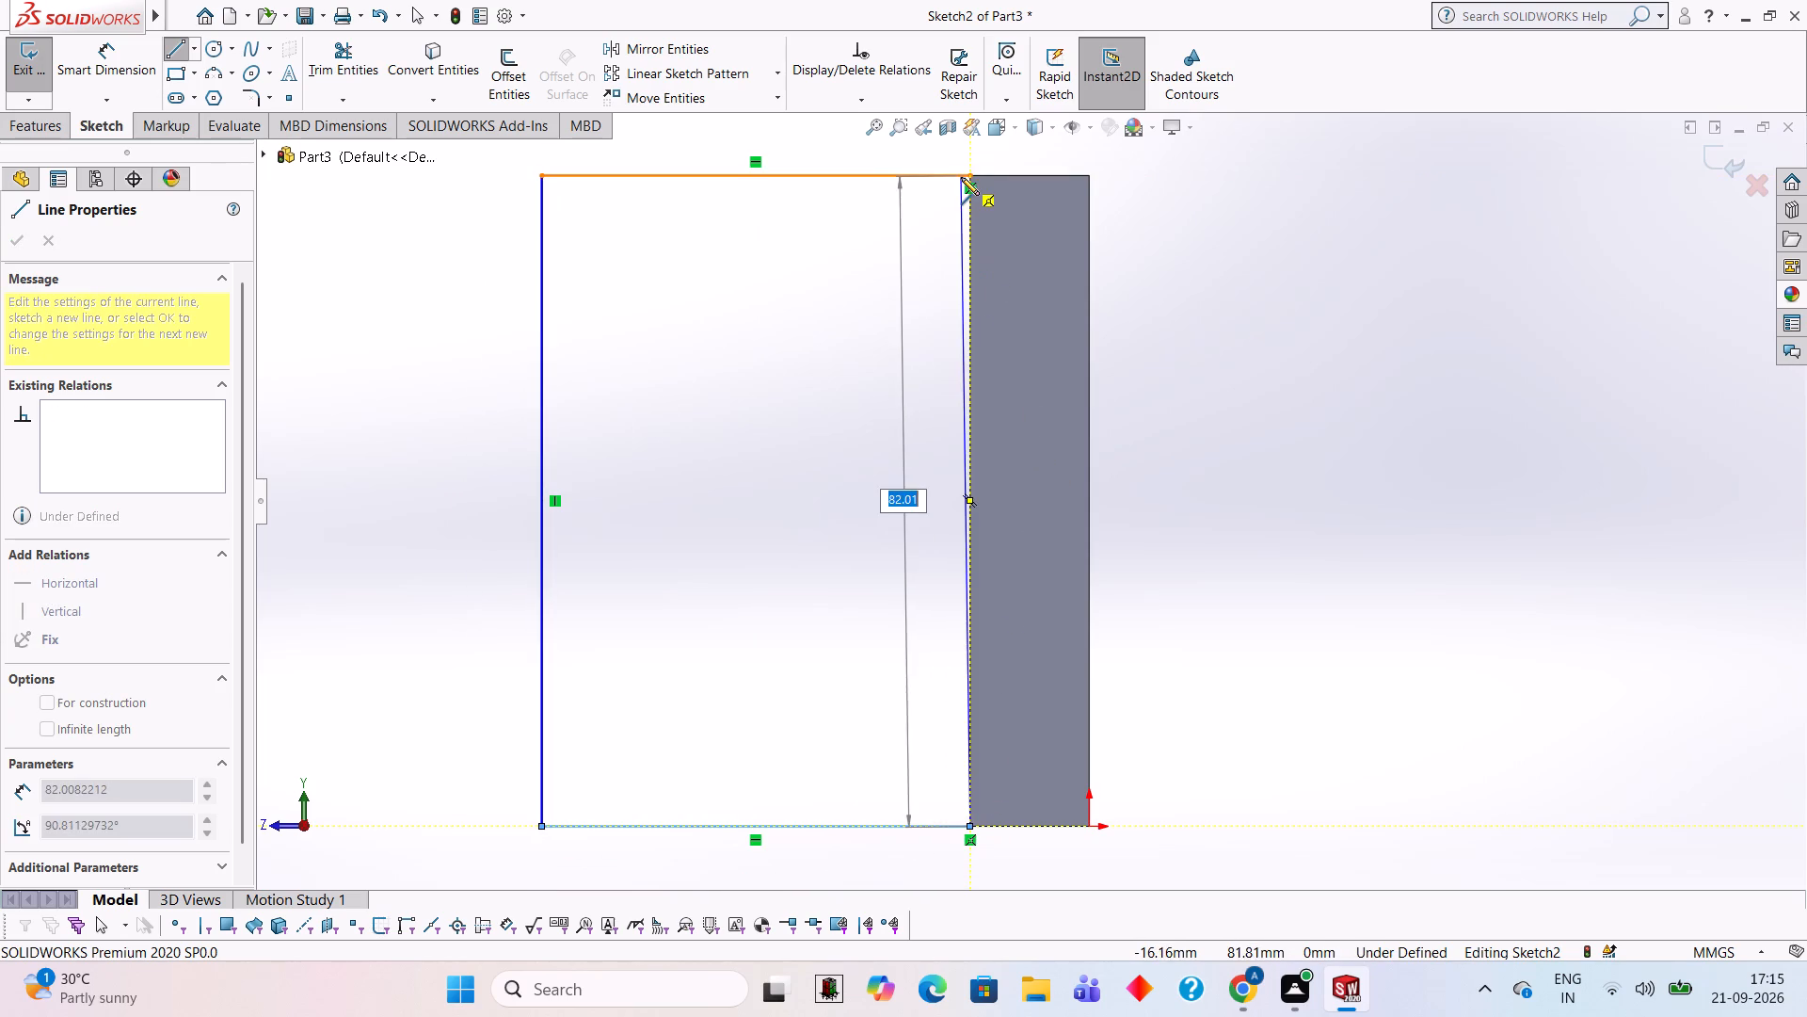
click(970, 177)
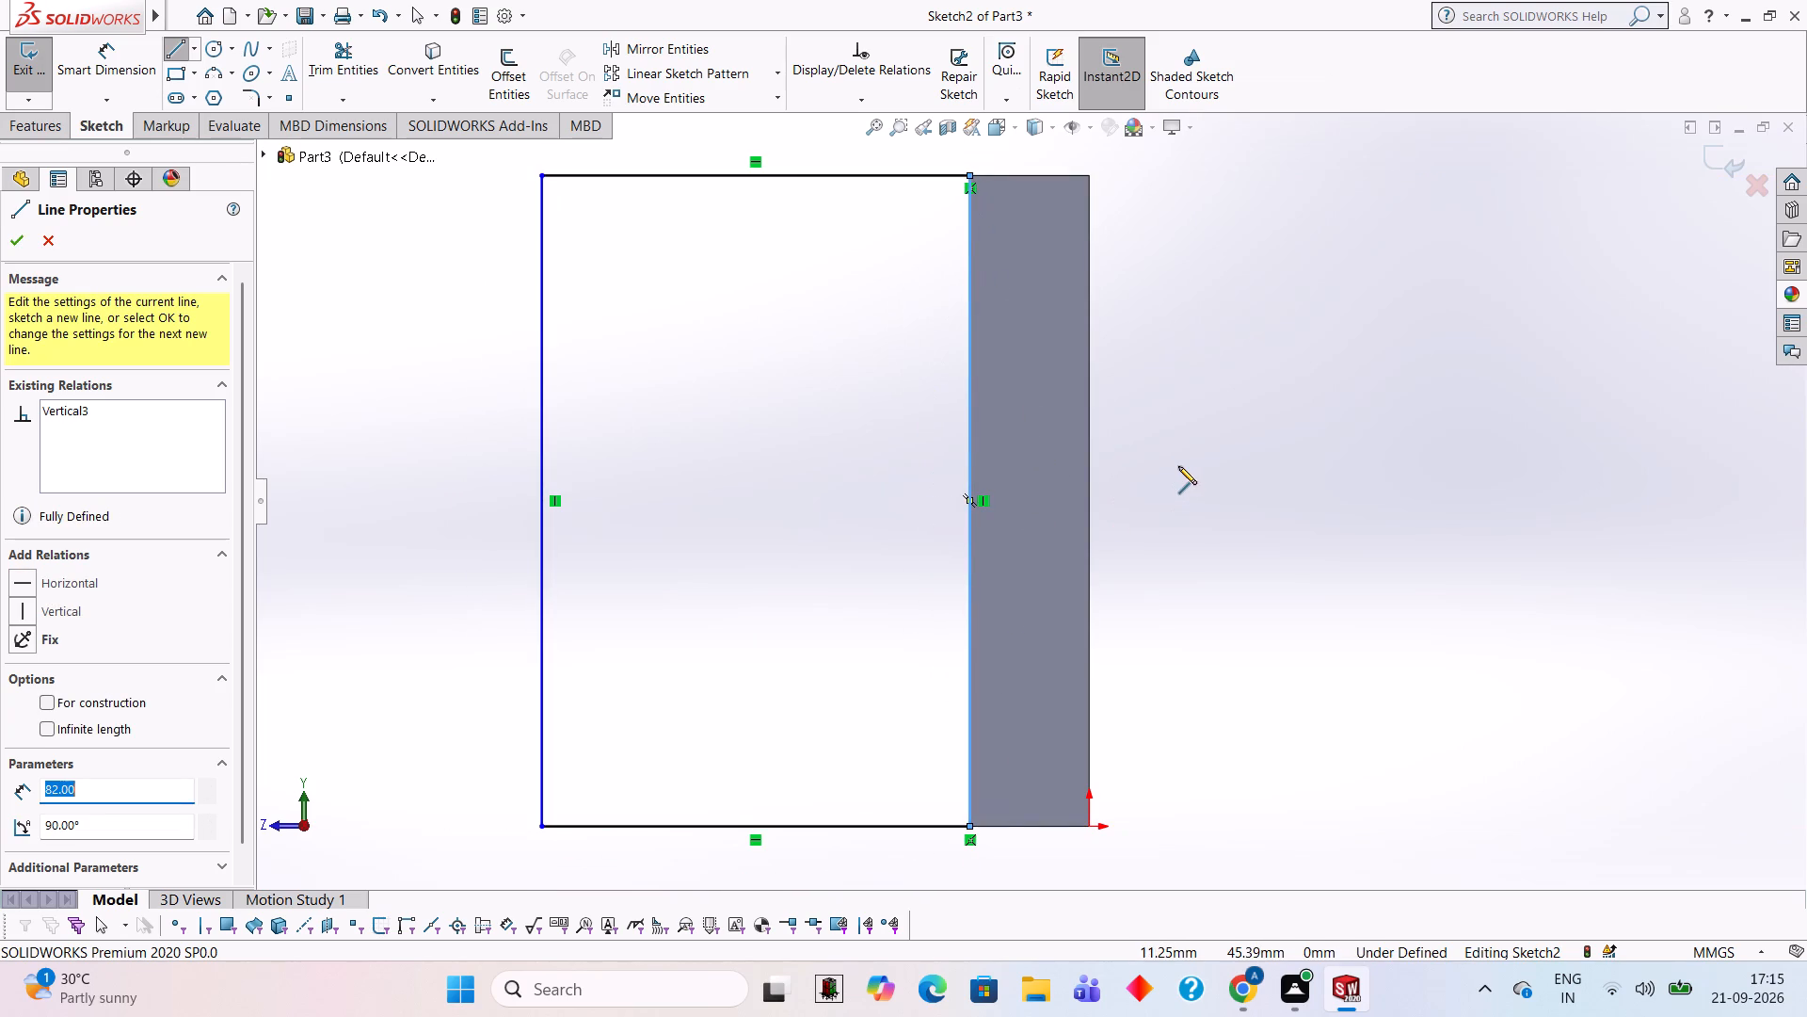
middle_drag(1177, 466, 1196, 475)
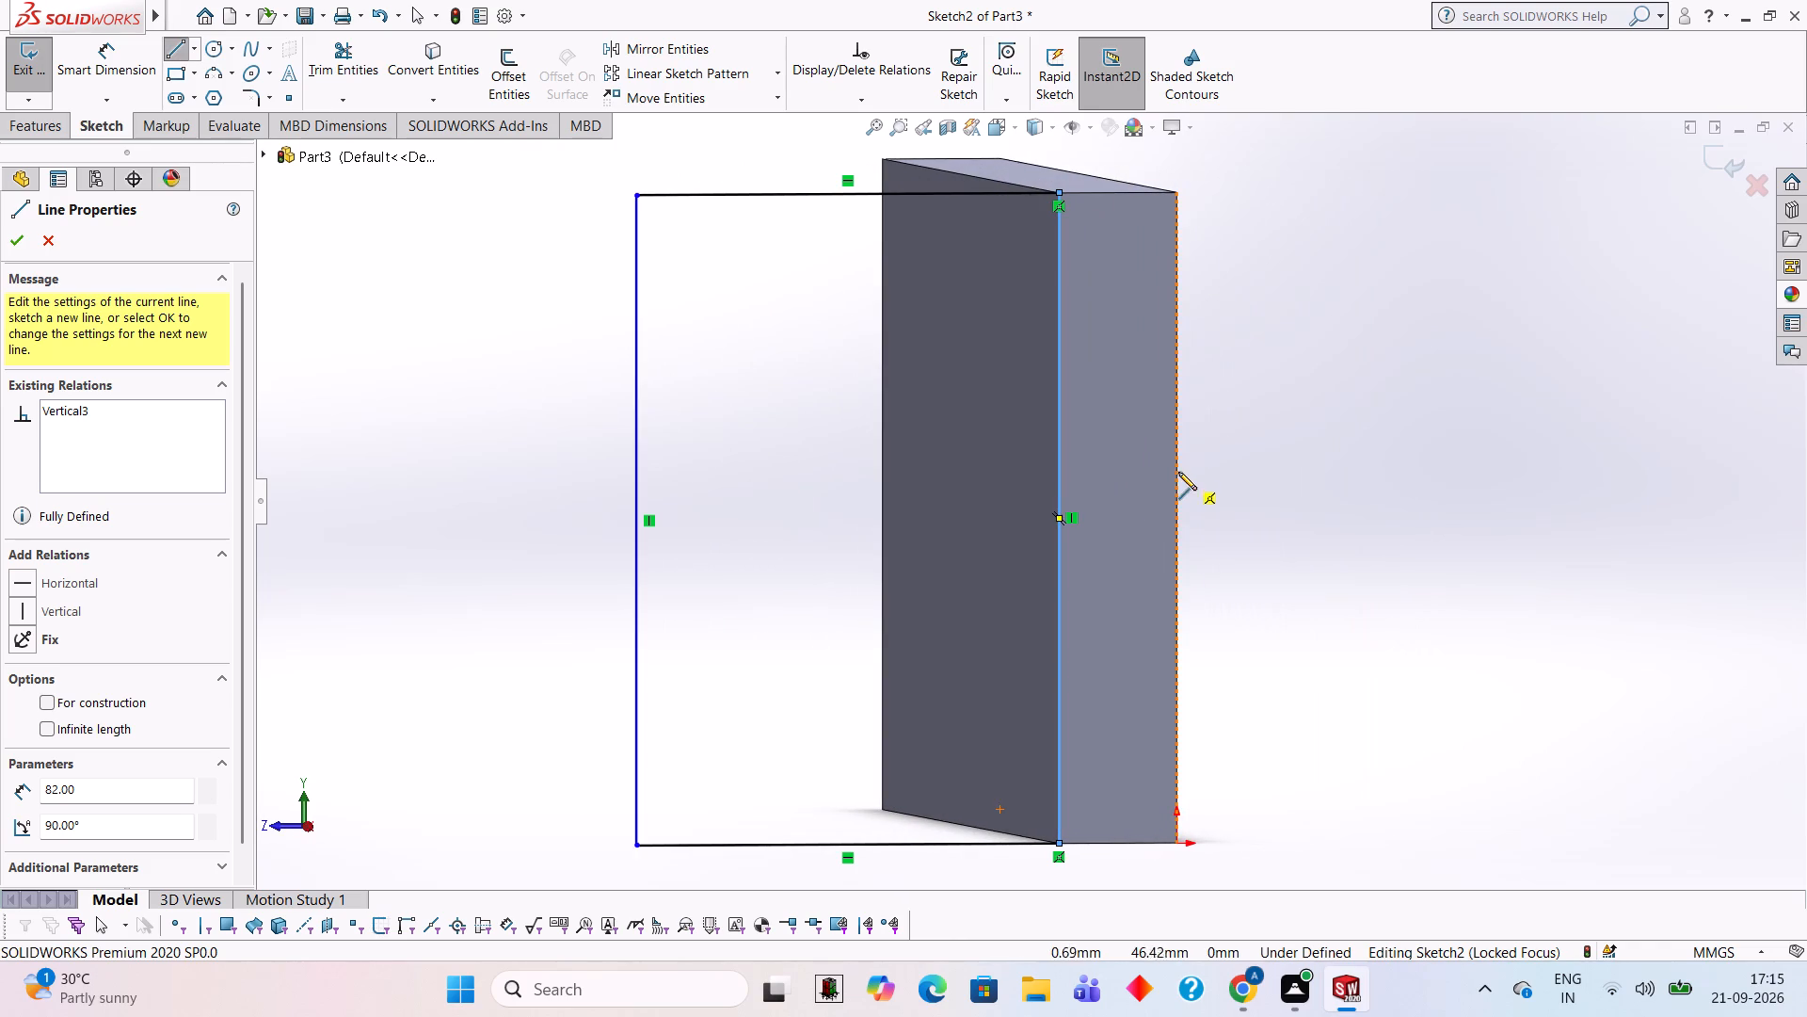
middle_drag(1210, 482, 1209, 473)
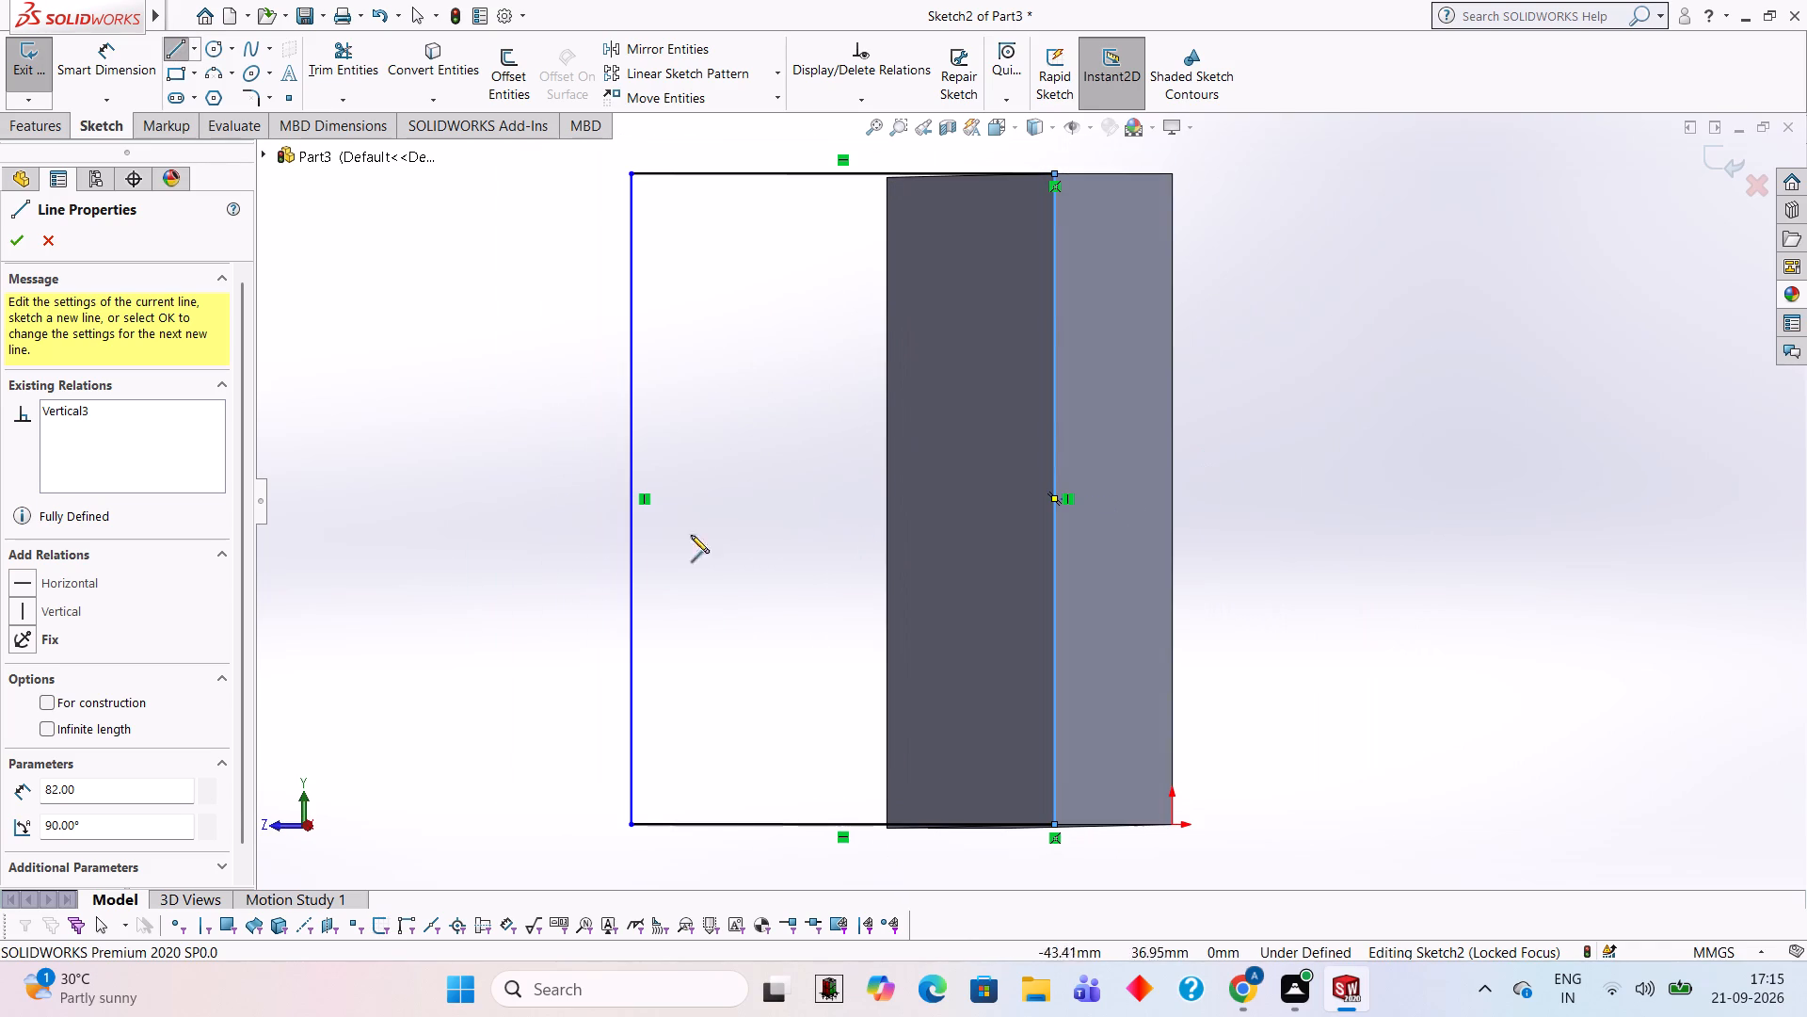
click(20, 245)
Extrude the 54 by 82 mm end-face rectangle 18 mm as a blind boss to form the side wall.
click(42, 127)
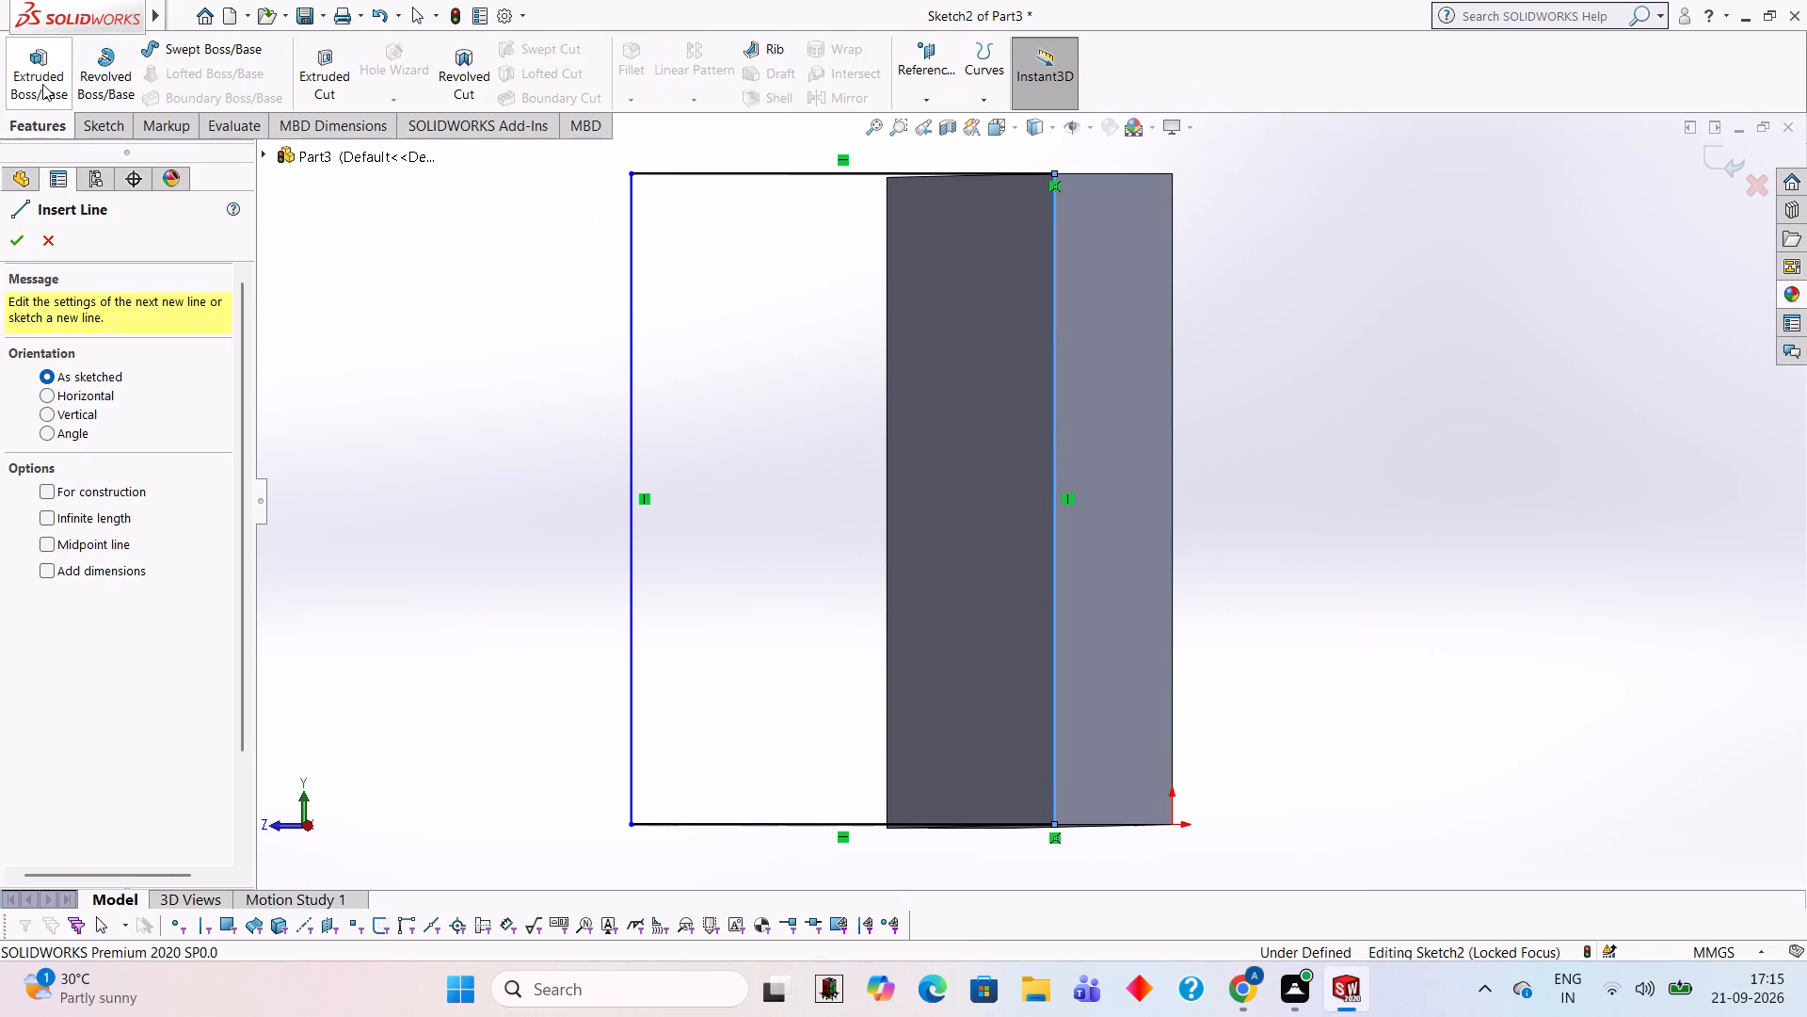
click(45, 56)
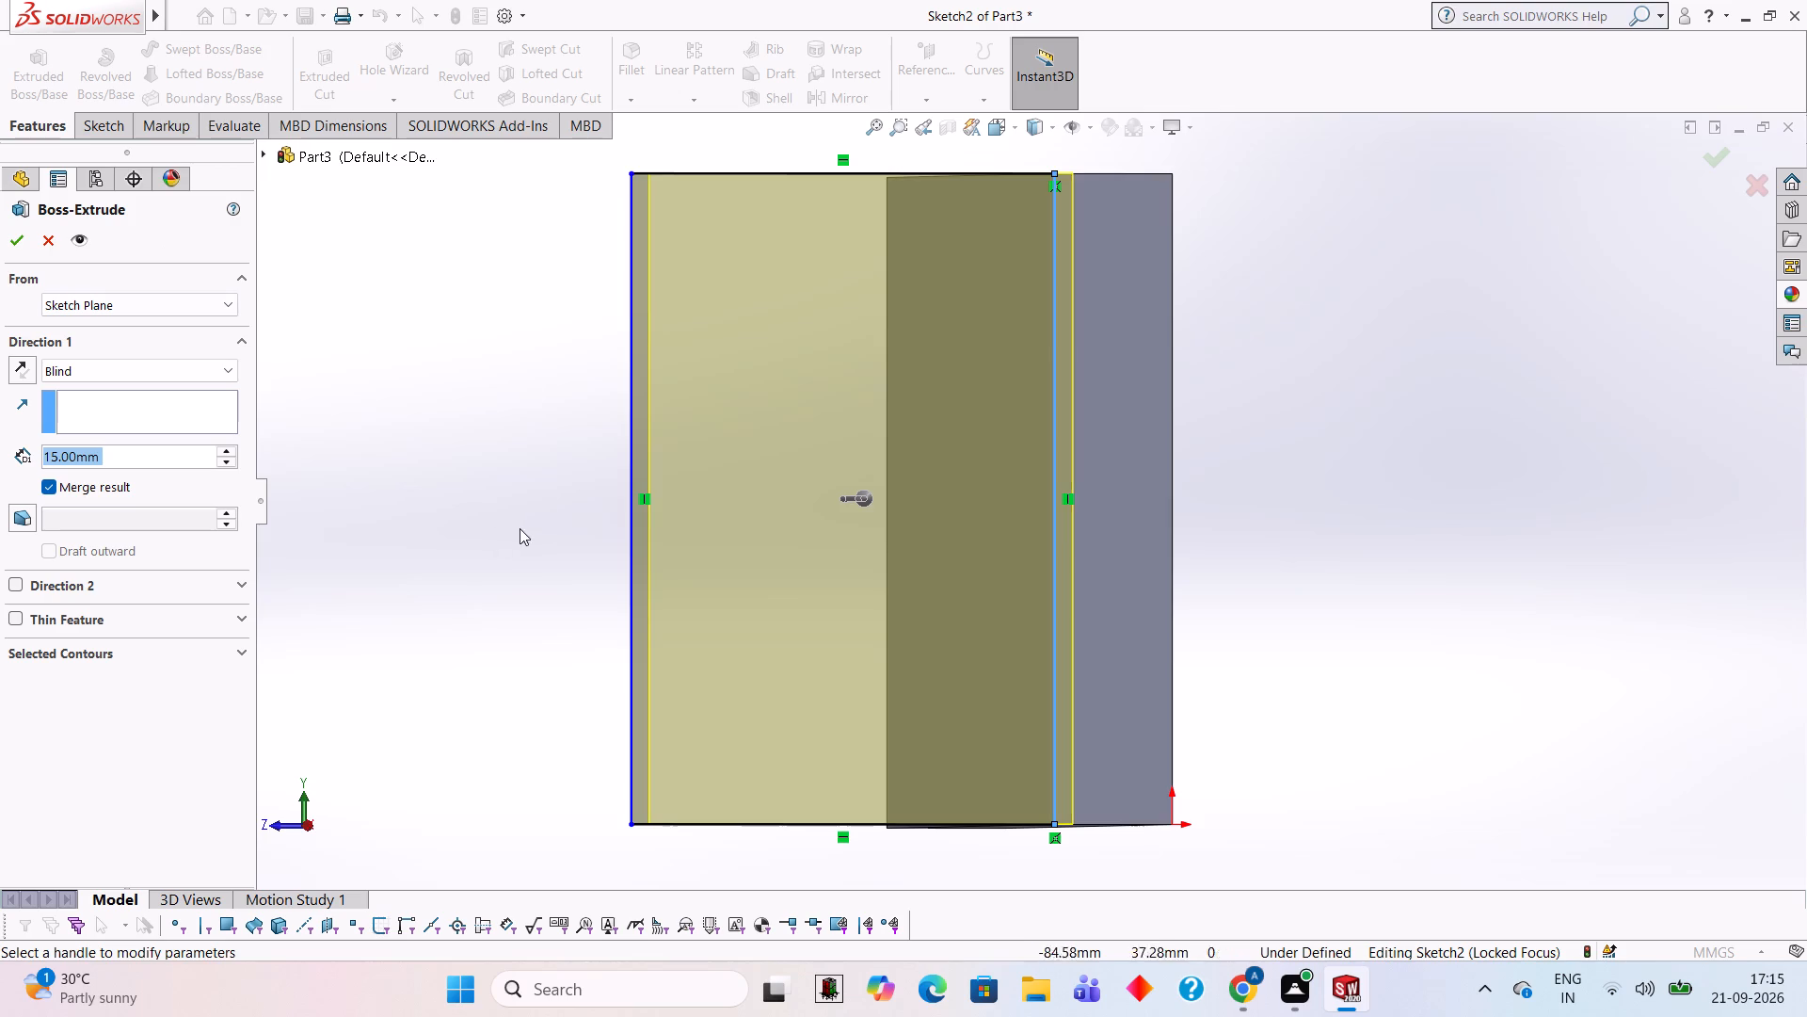
middle_drag(520, 528, 591, 518)
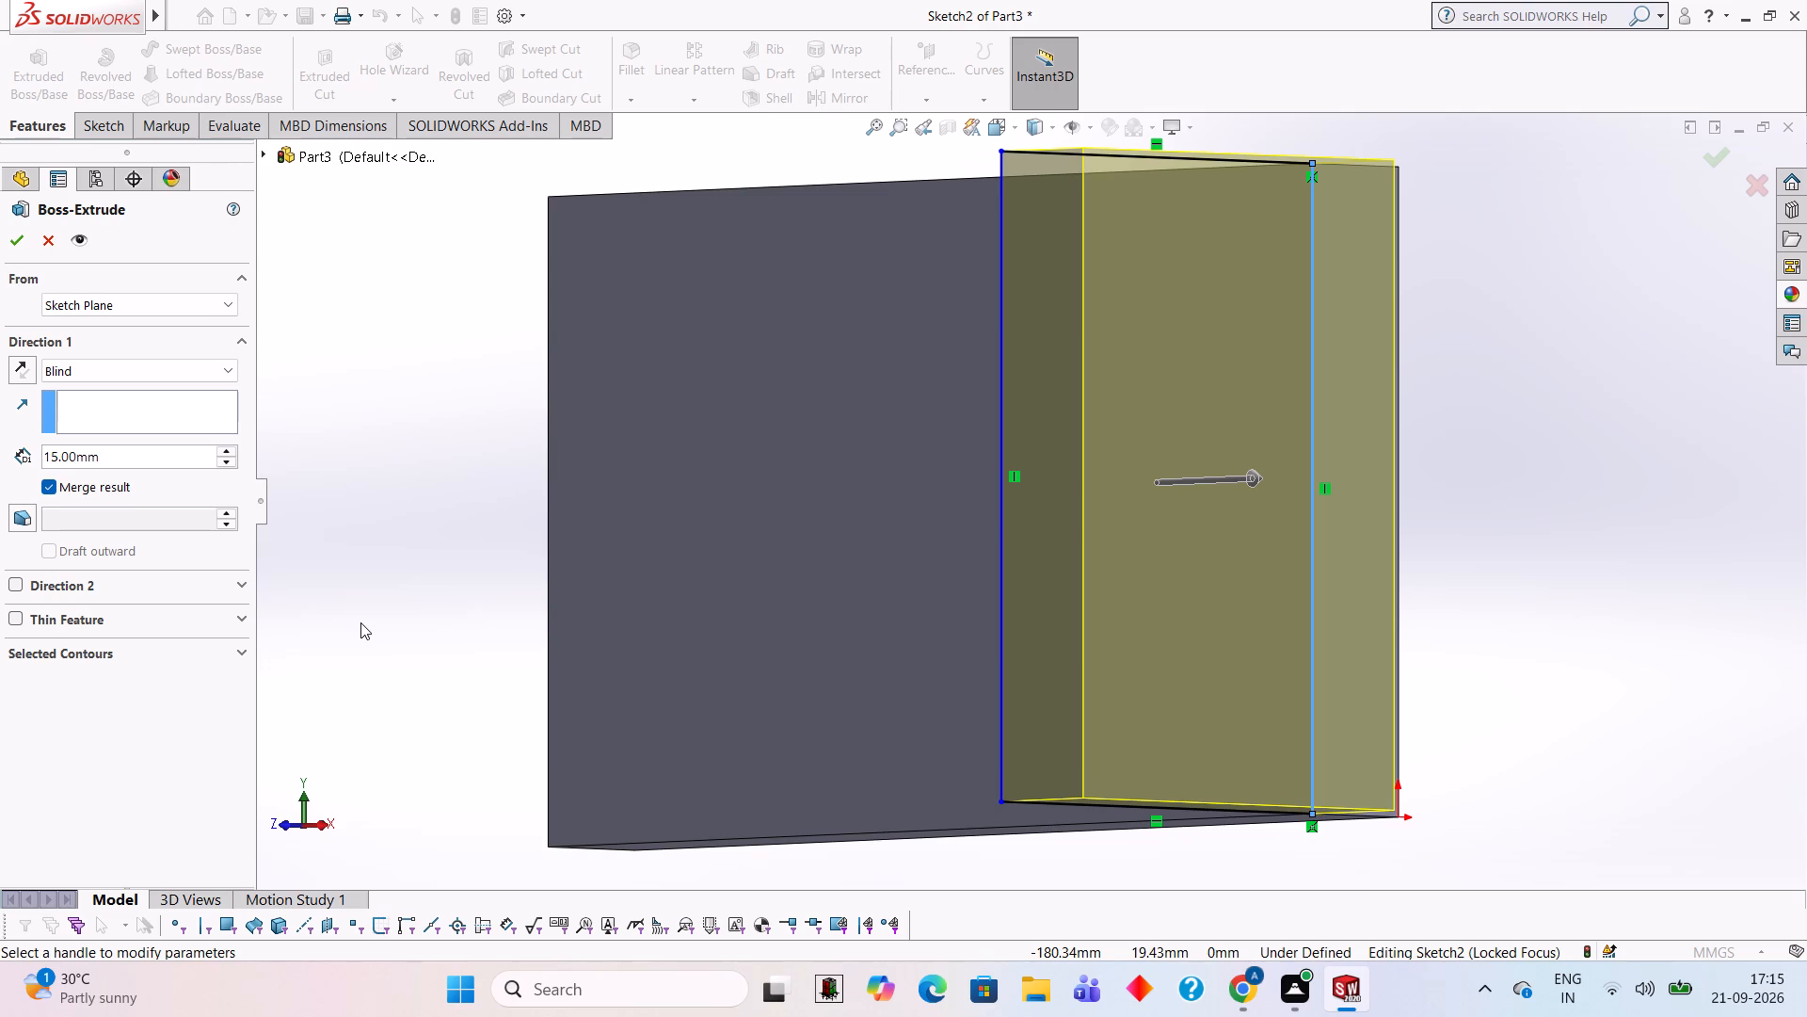
click(182, 457)
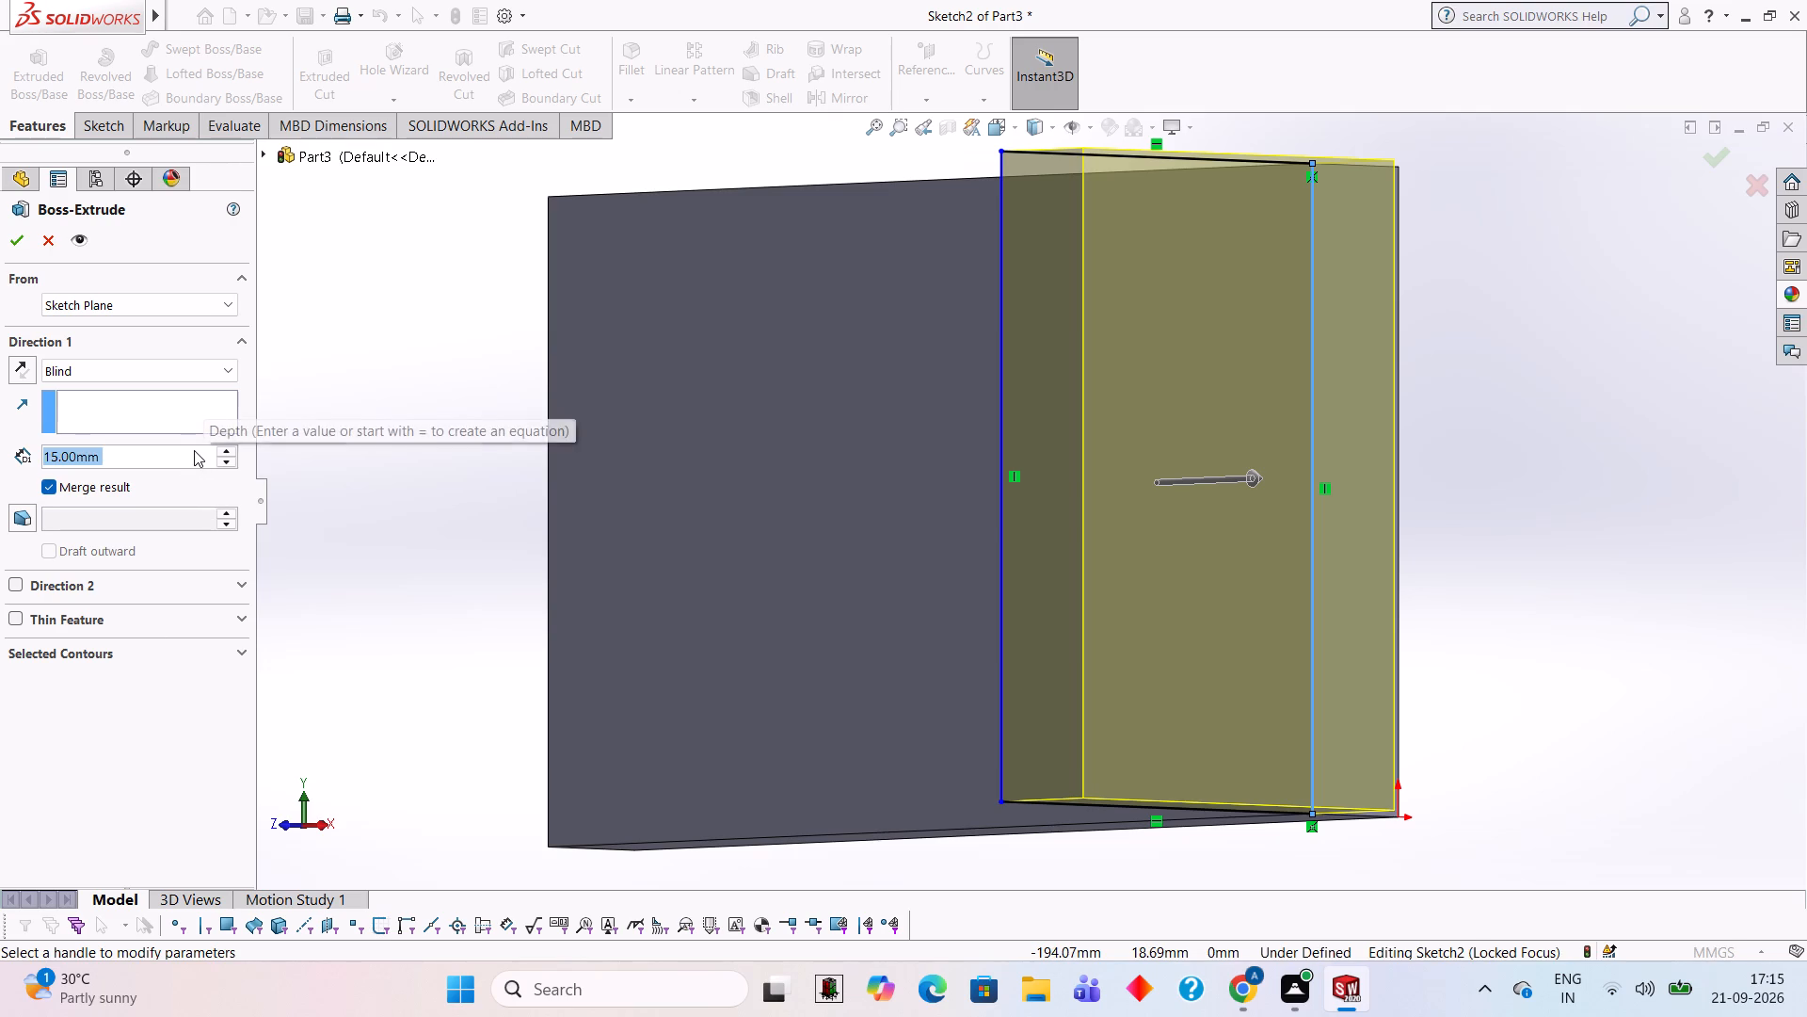
key(BackSpace)
key(BackSpace)
text(18)
key(Return)
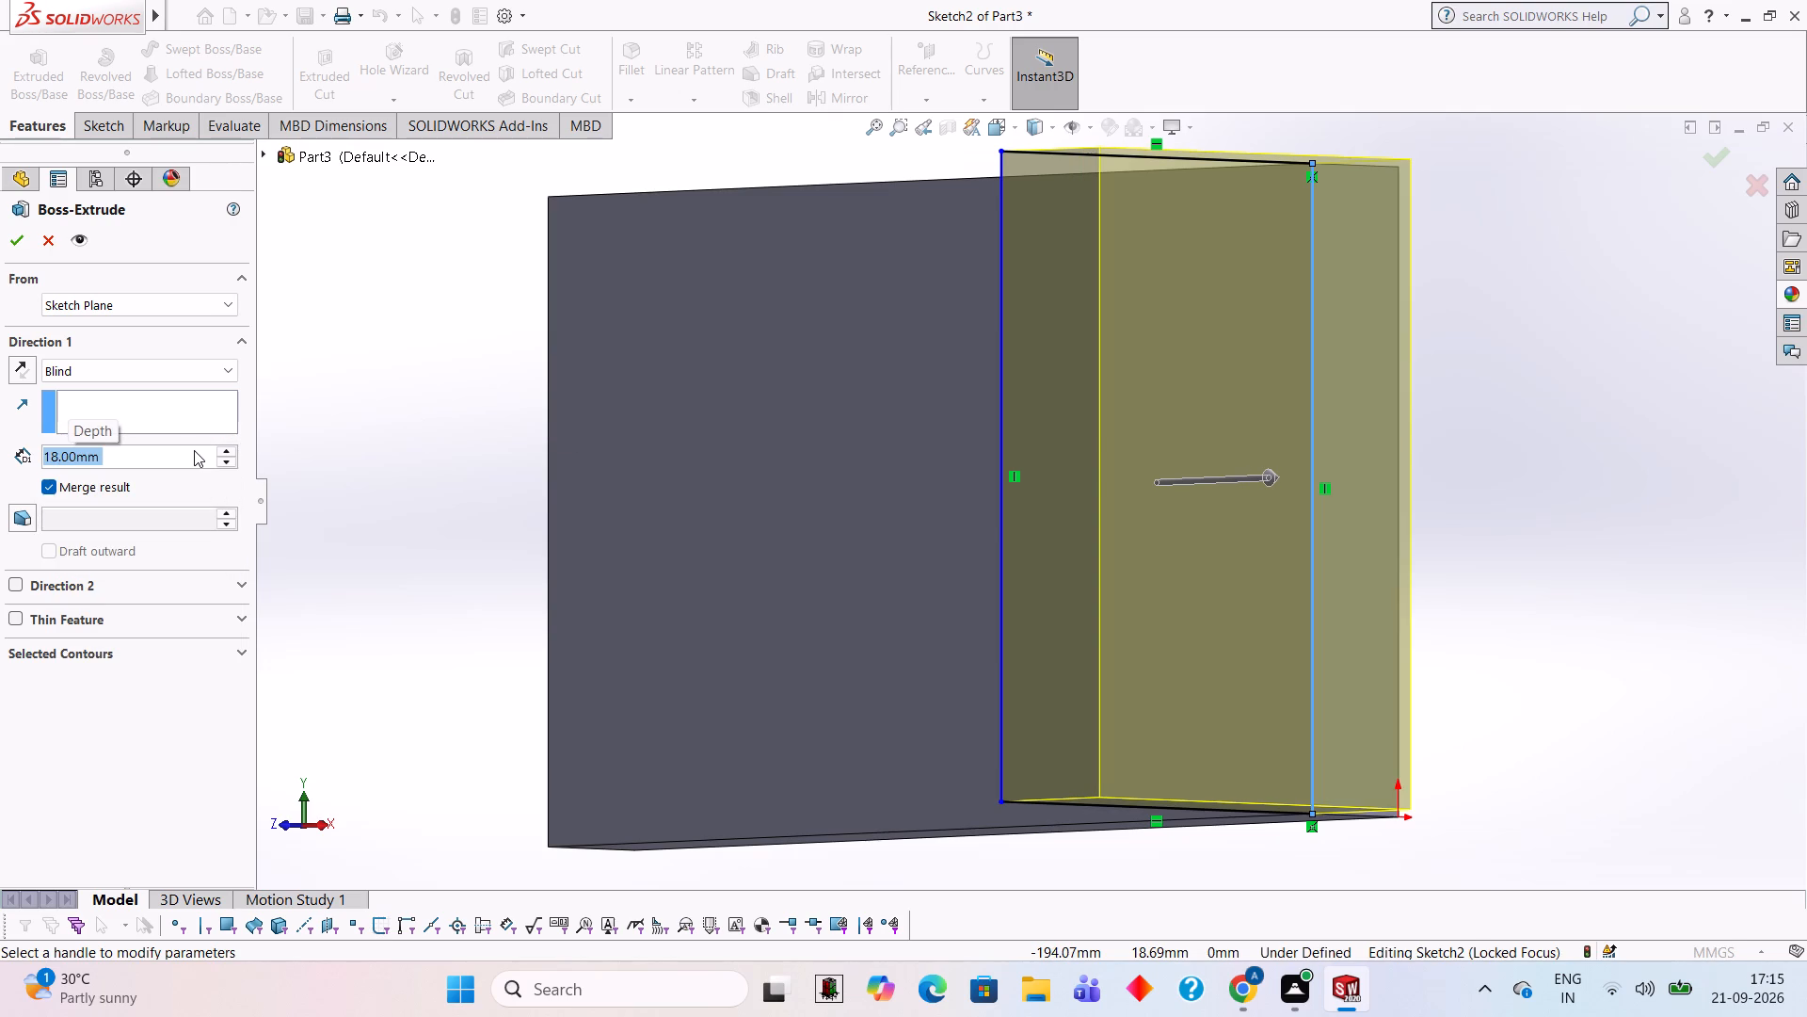
click(15, 246)
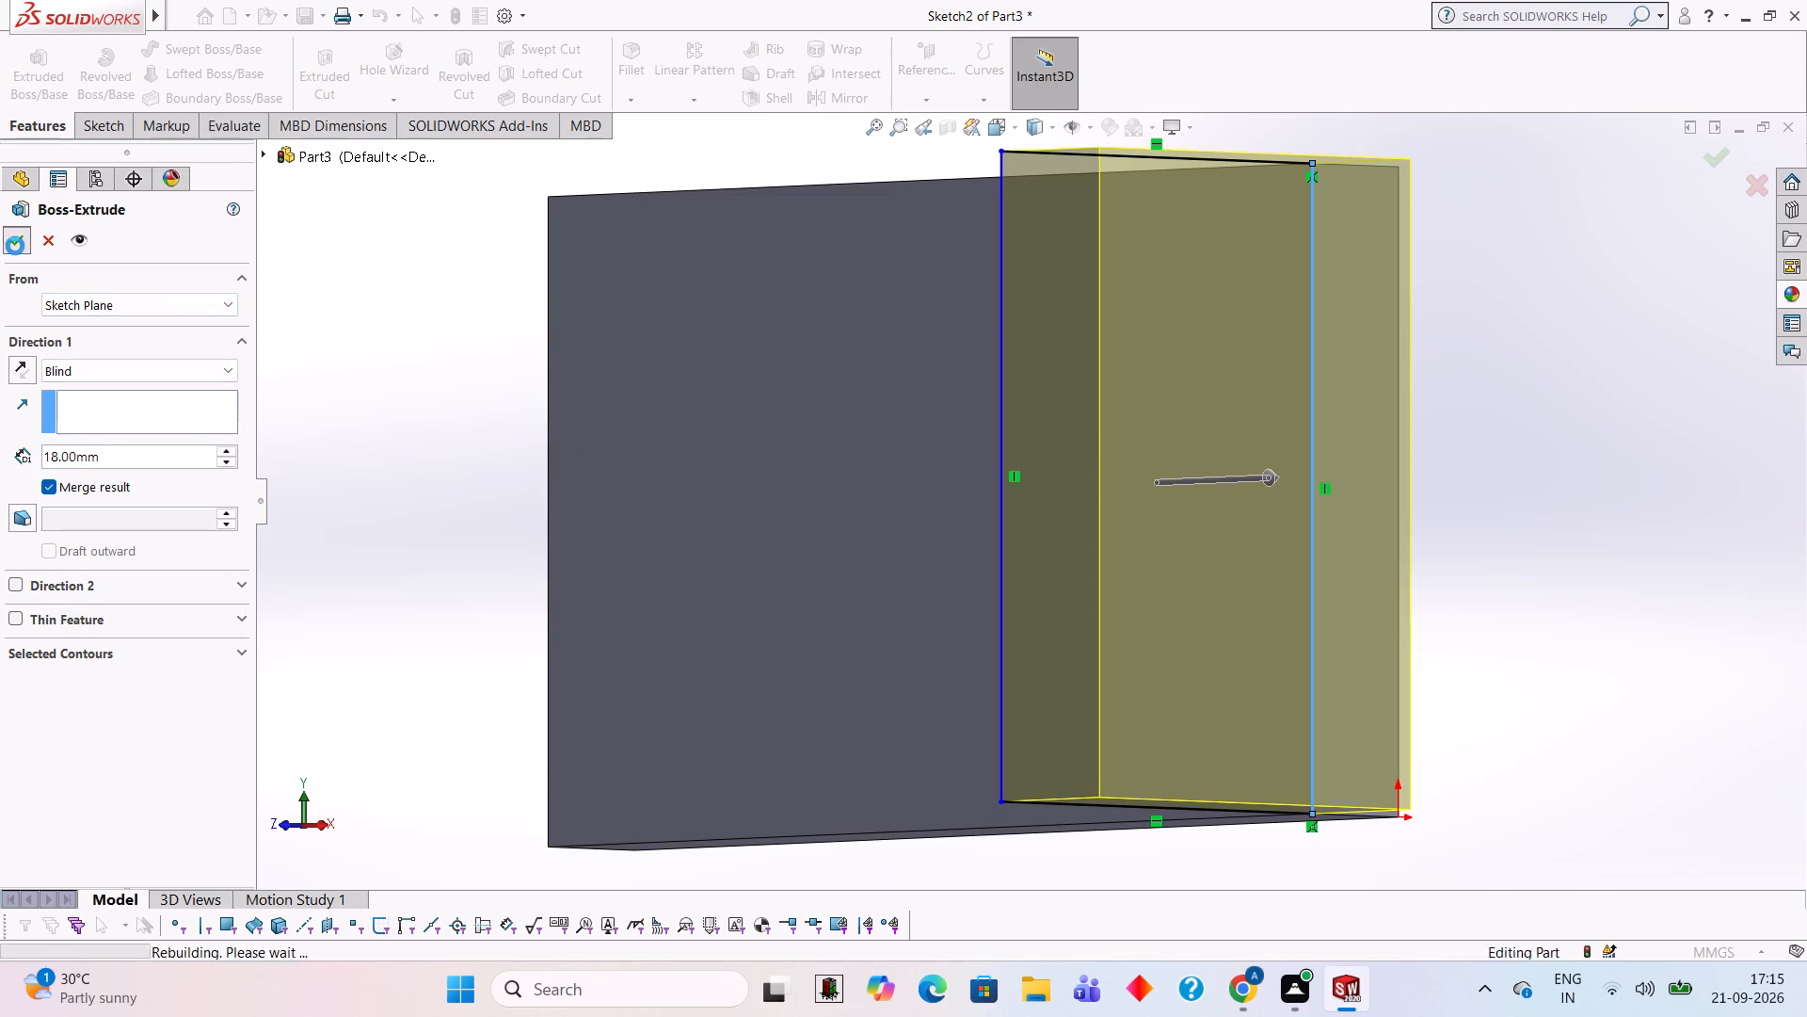
click(409, 438)
Open a new sketch on the side wall's broad outer face and orient the view normal to it.
middle_drag(422, 445, 597, 464)
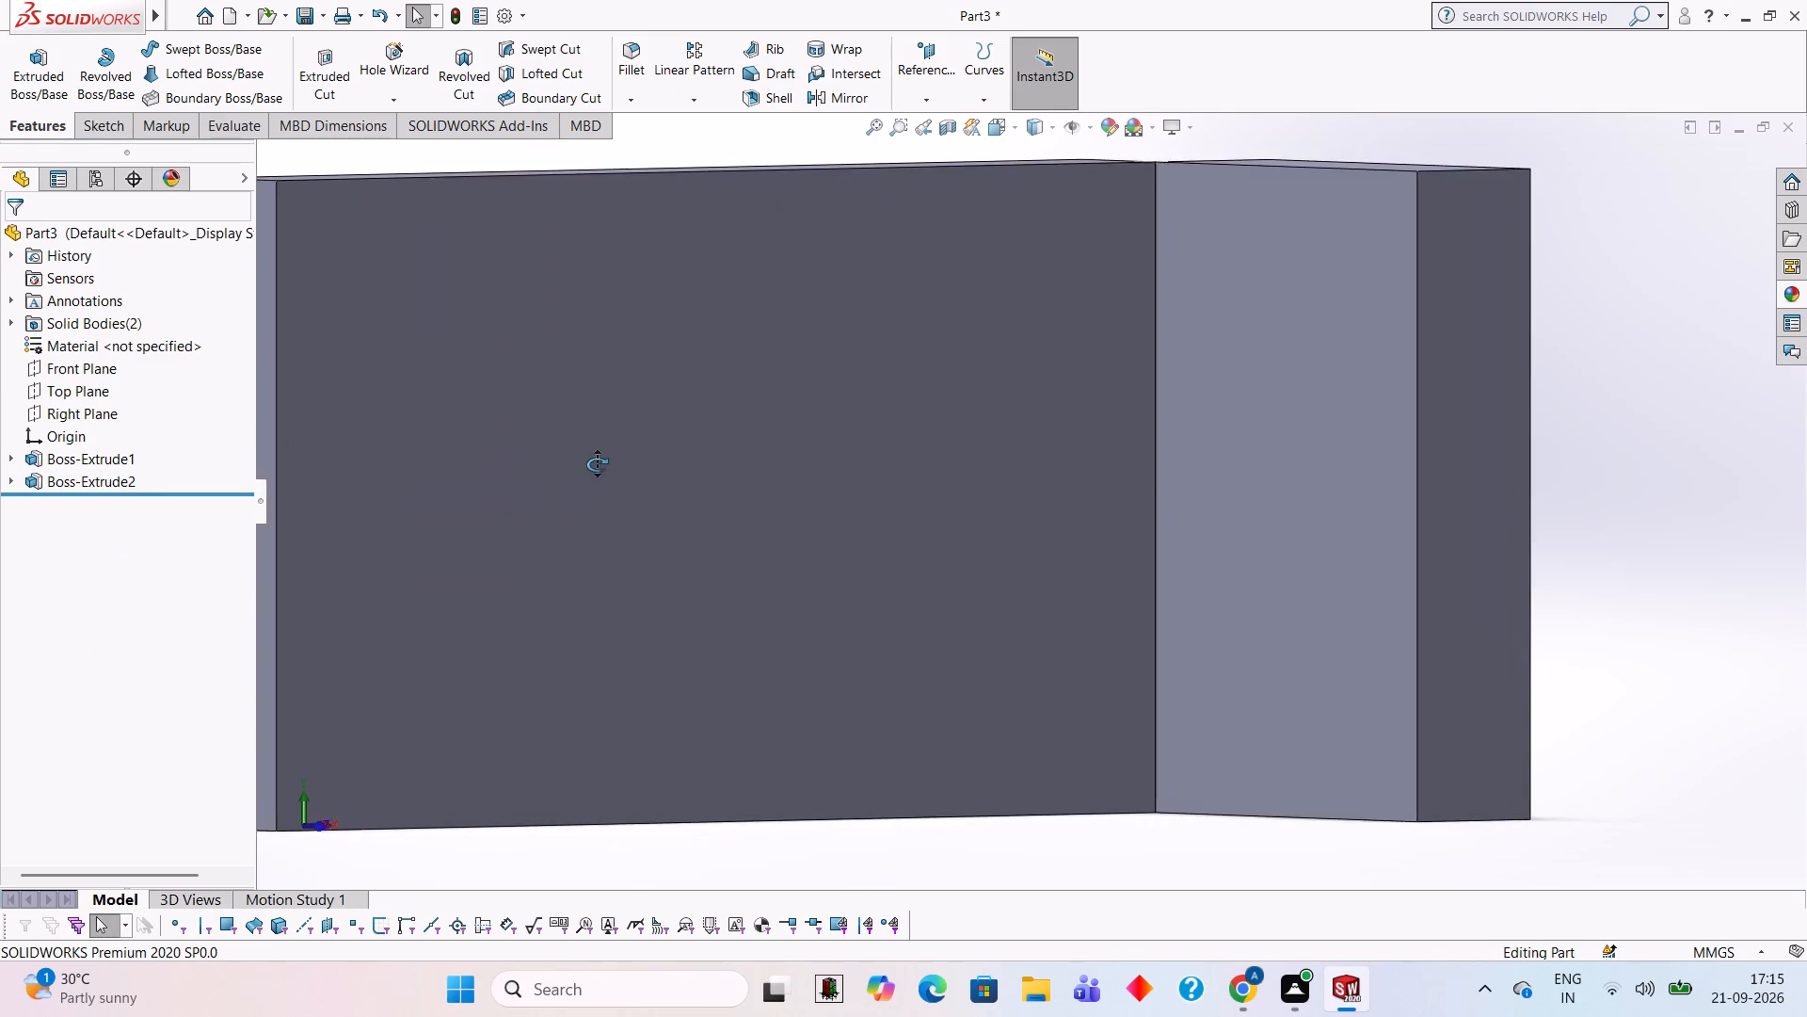
middle_drag(597, 464, 538, 428)
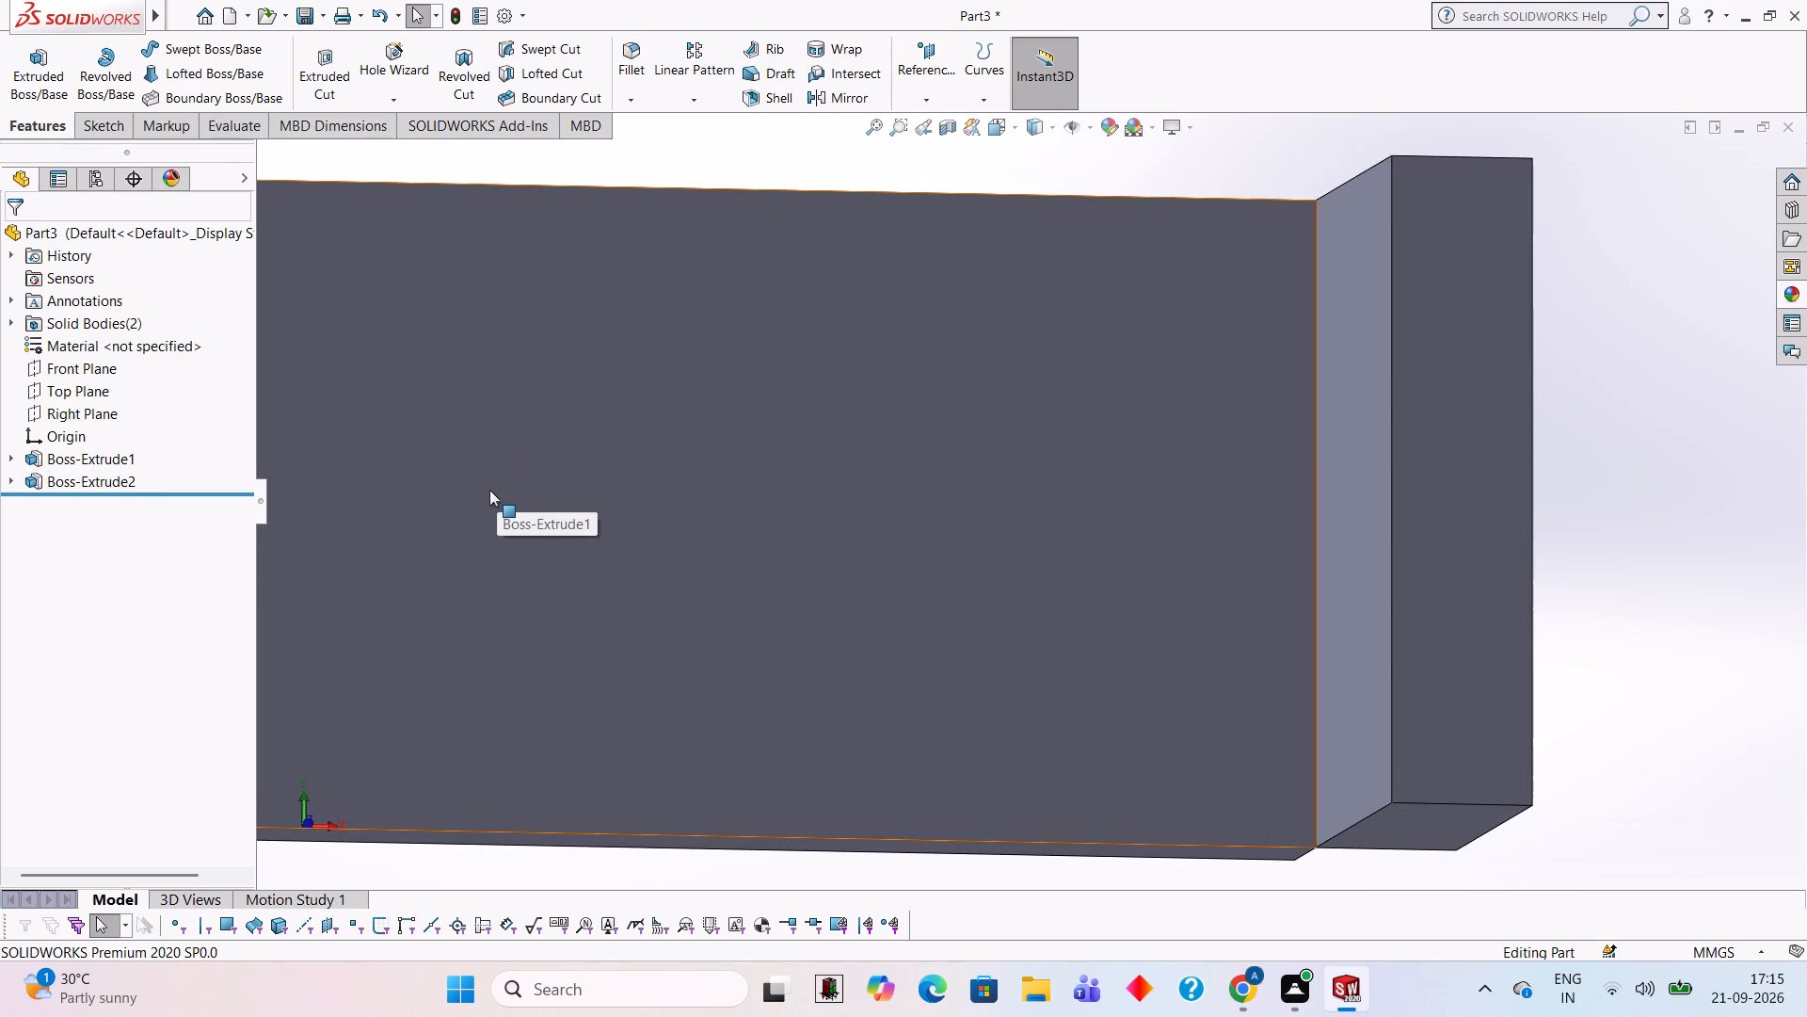
middle_drag(716, 435, 549, 476)
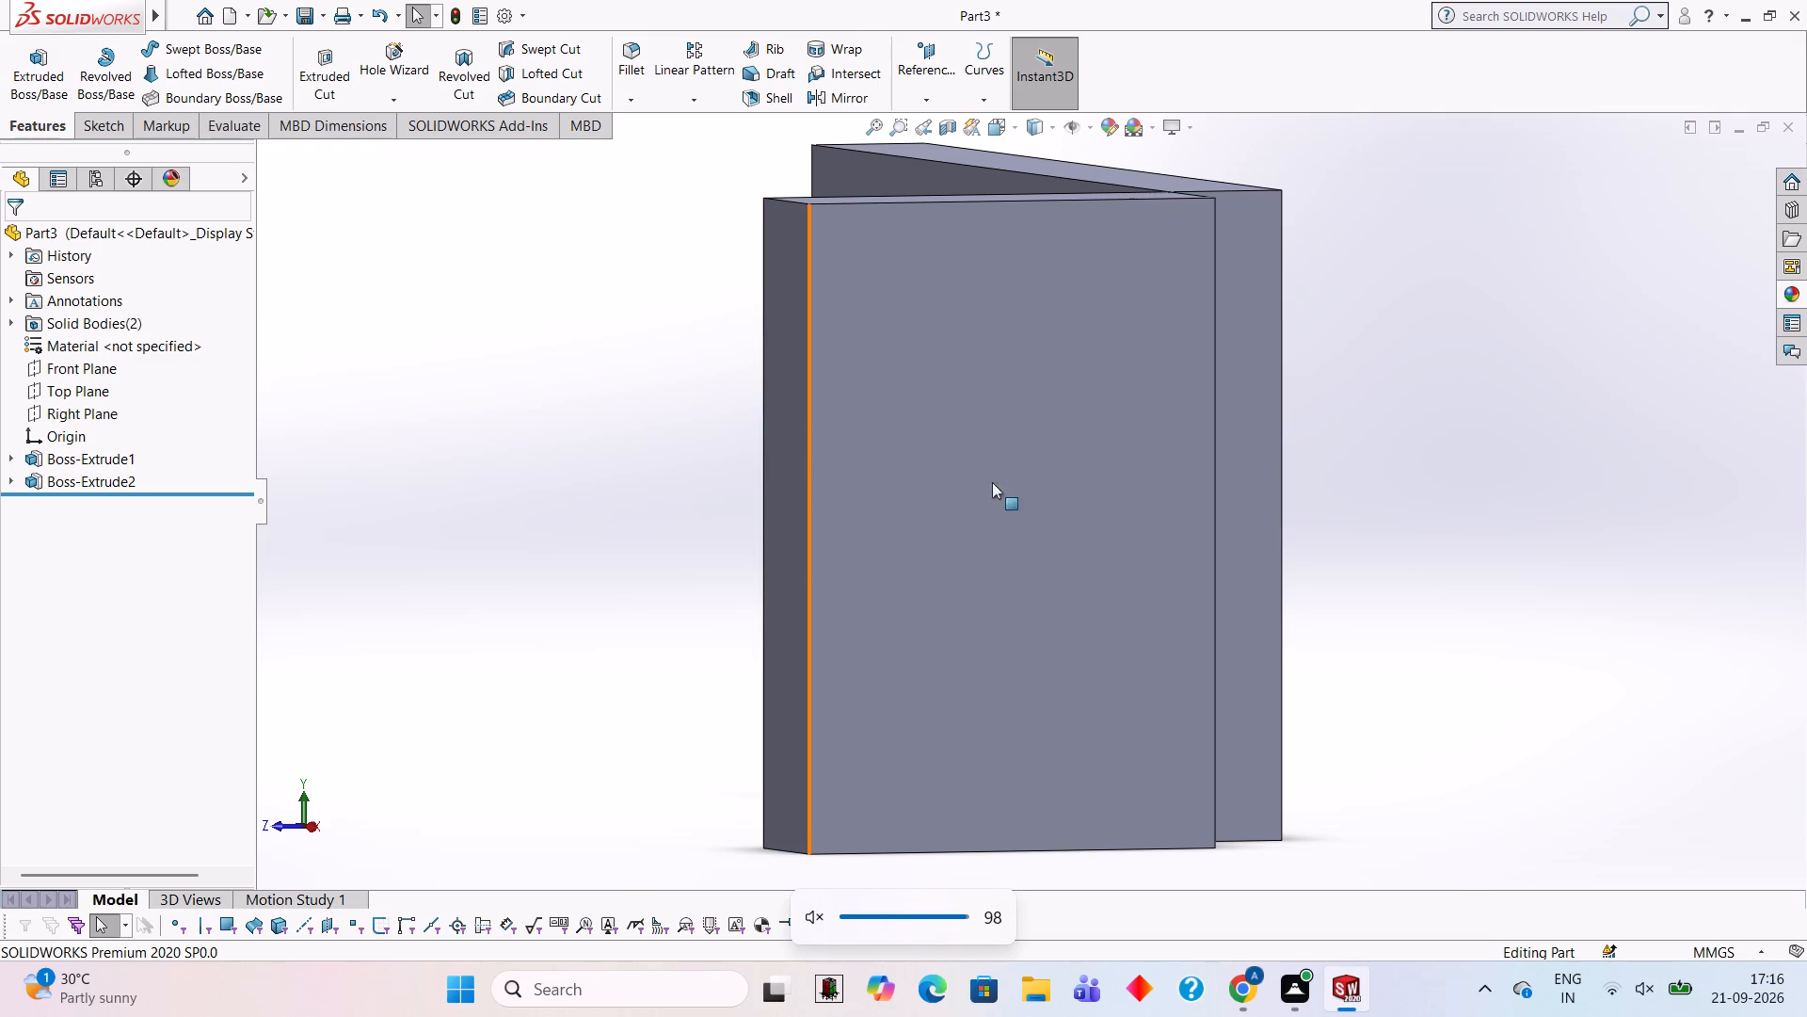
middle_drag(1402, 382, 1376, 377)
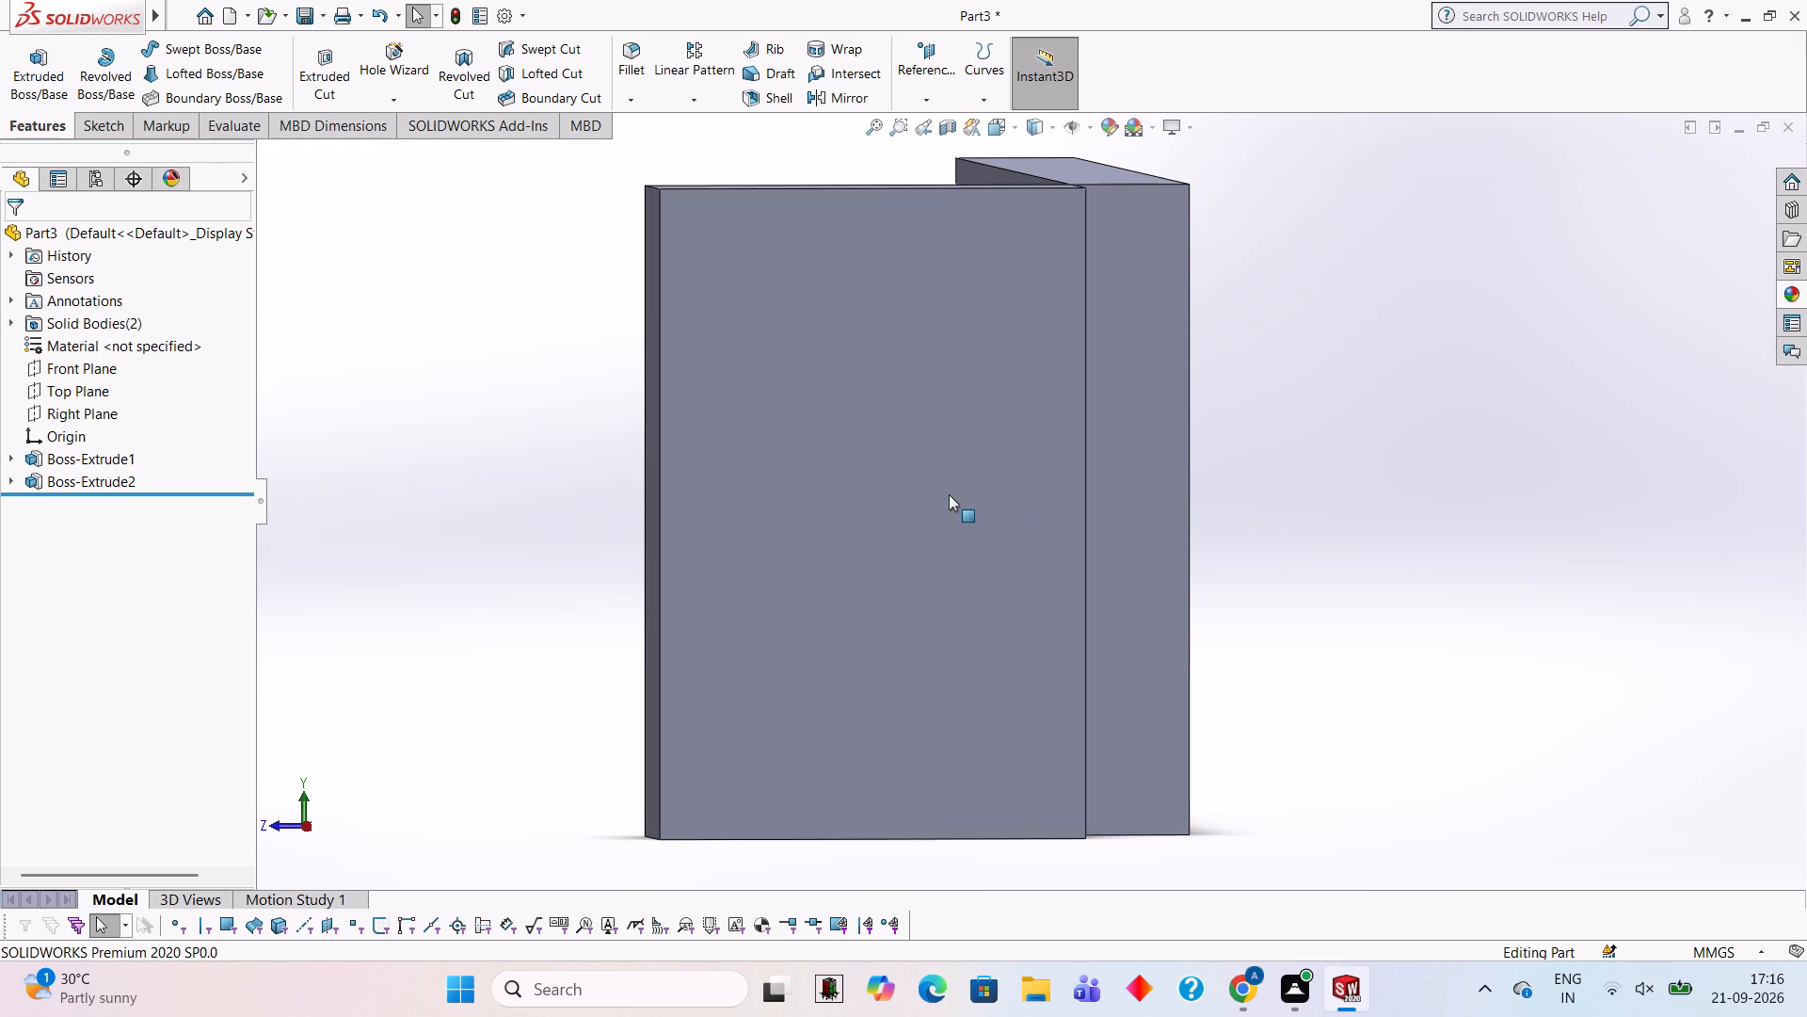
click(927, 492)
click(1008, 438)
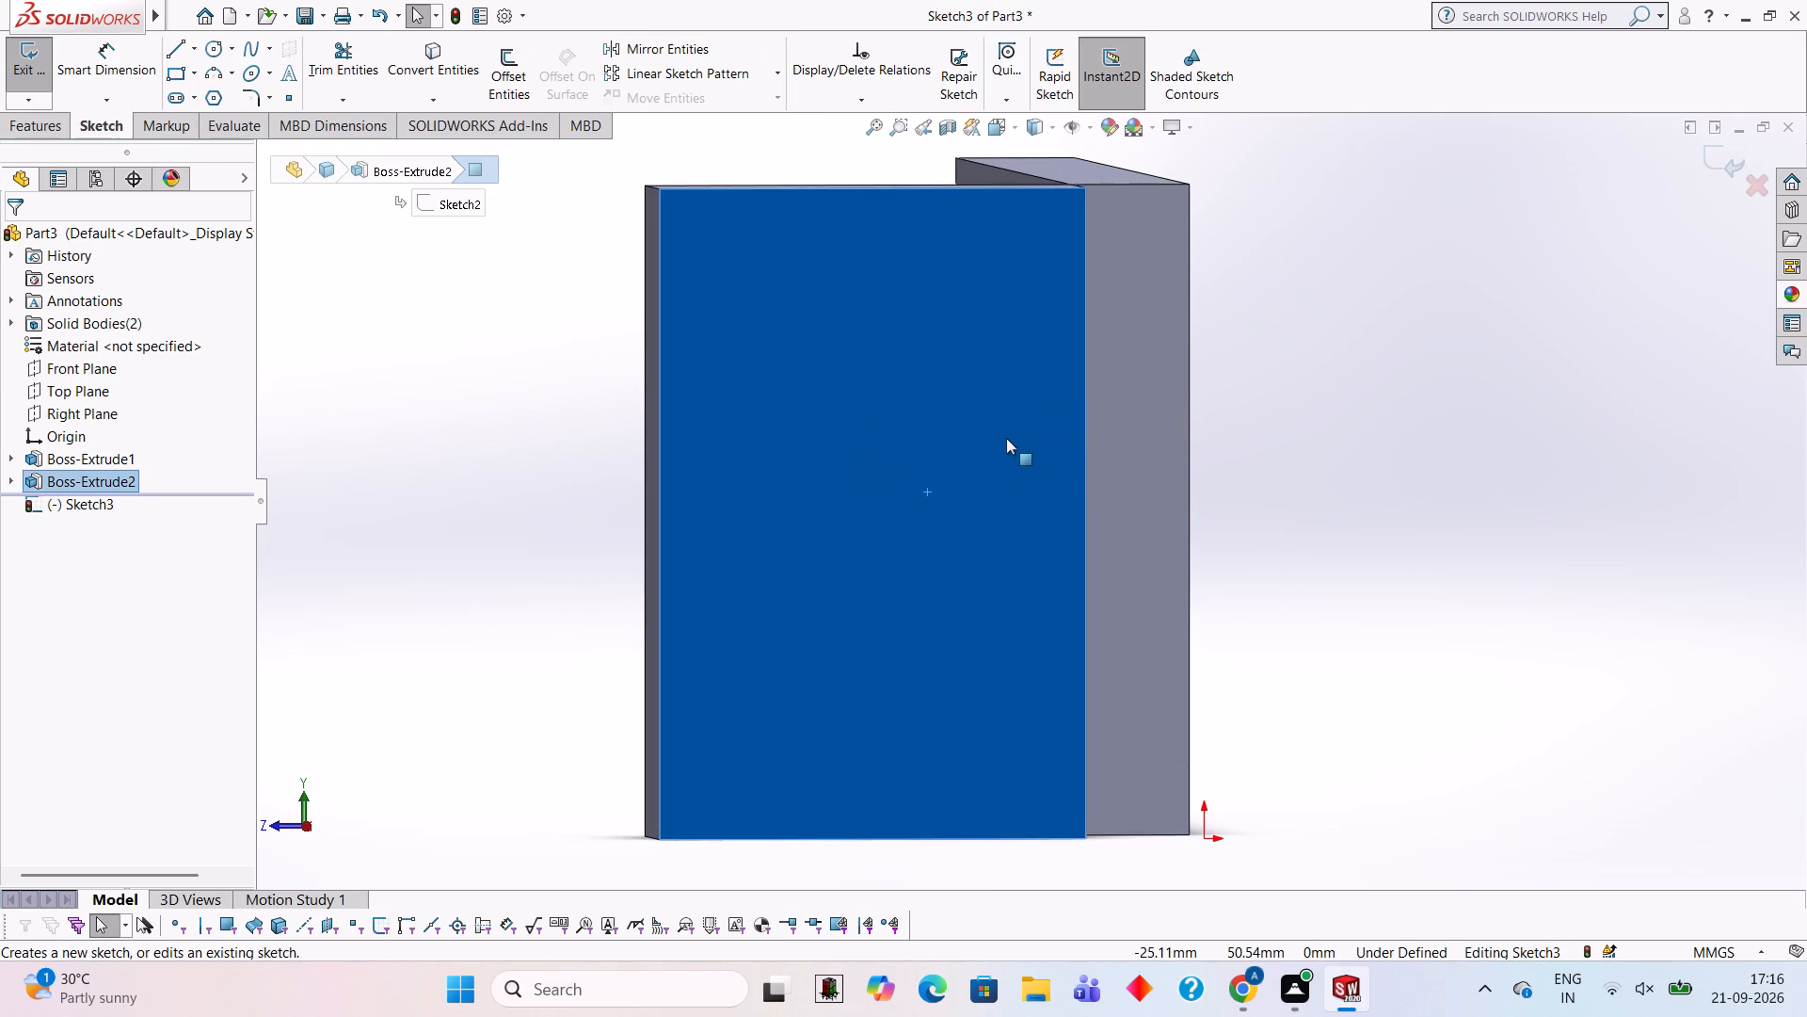
key(ctrl+8)
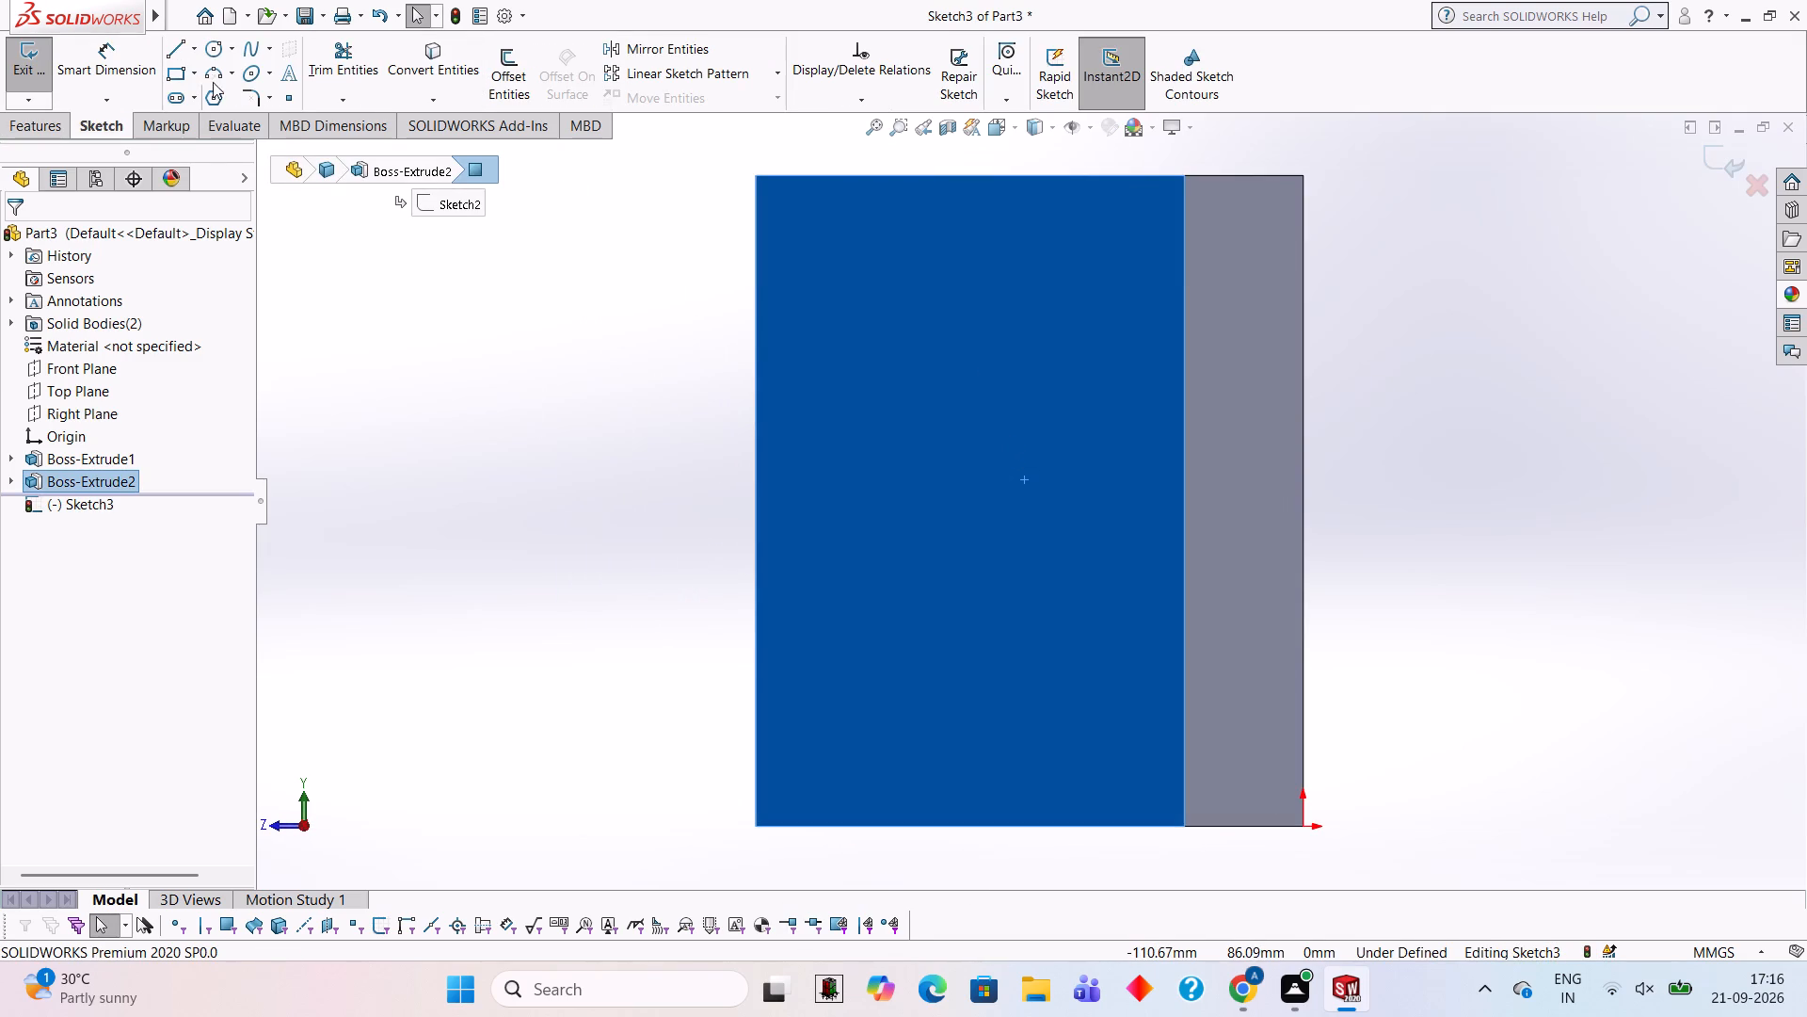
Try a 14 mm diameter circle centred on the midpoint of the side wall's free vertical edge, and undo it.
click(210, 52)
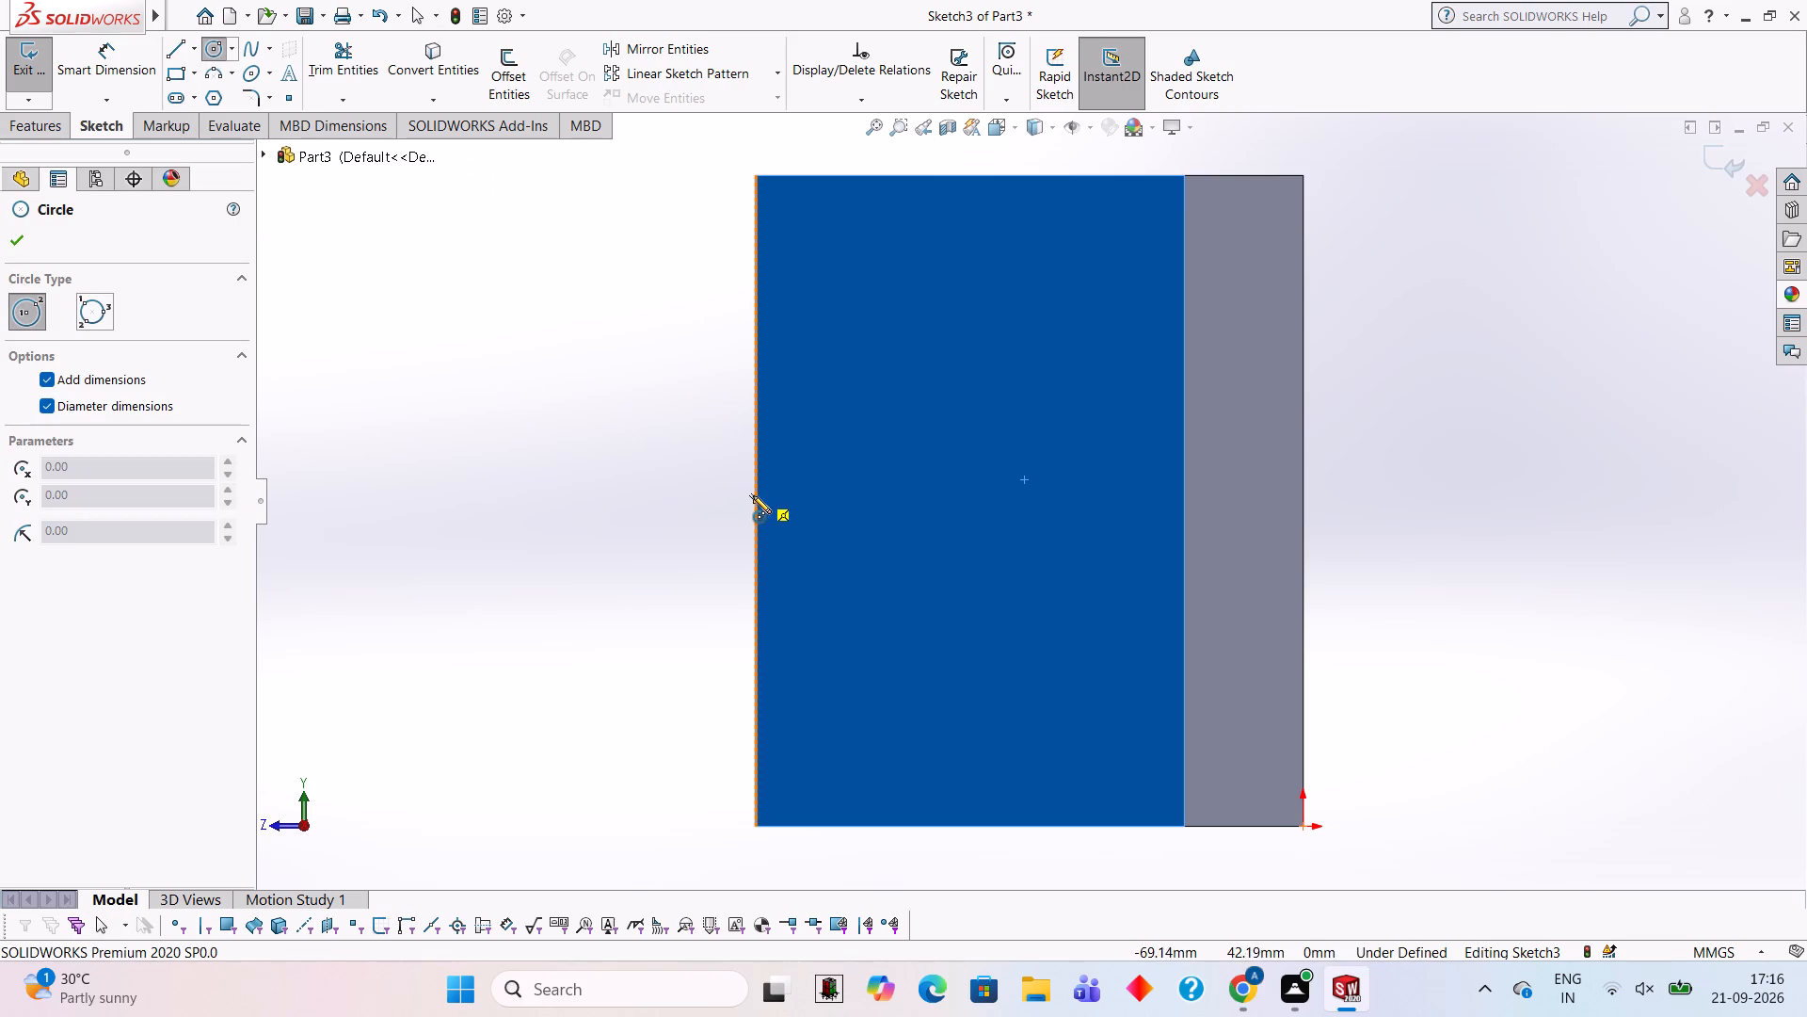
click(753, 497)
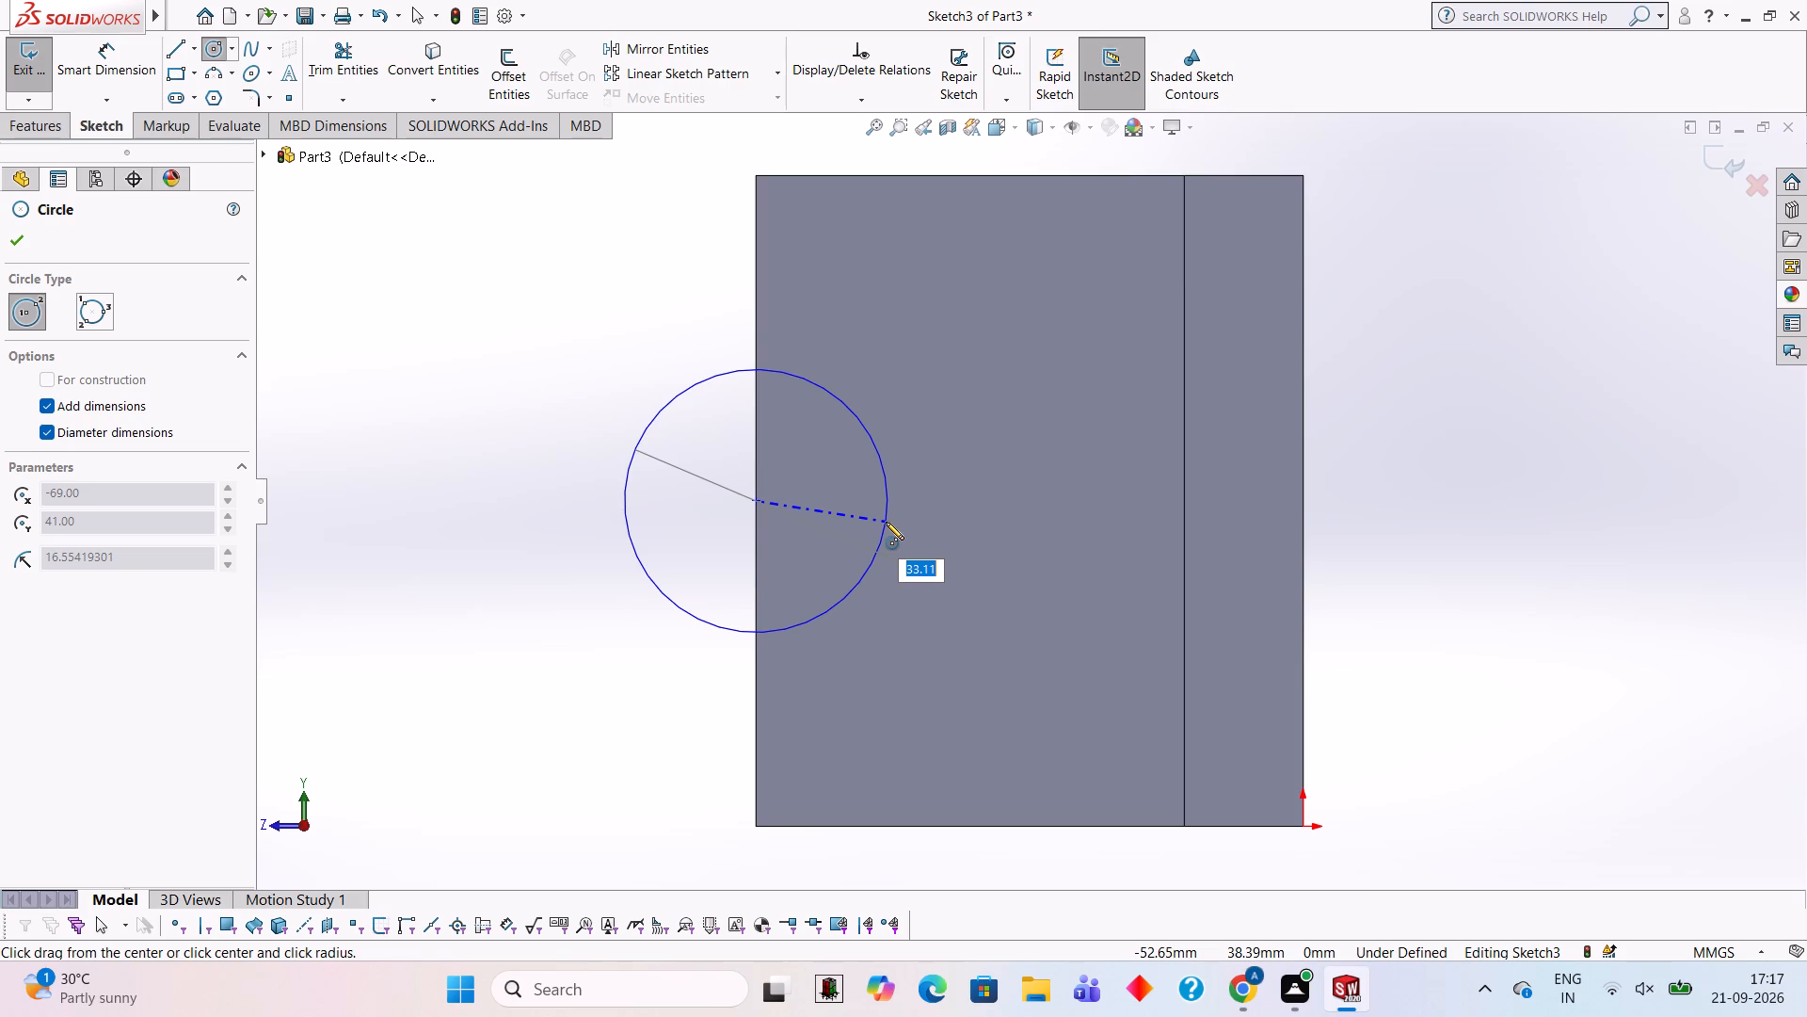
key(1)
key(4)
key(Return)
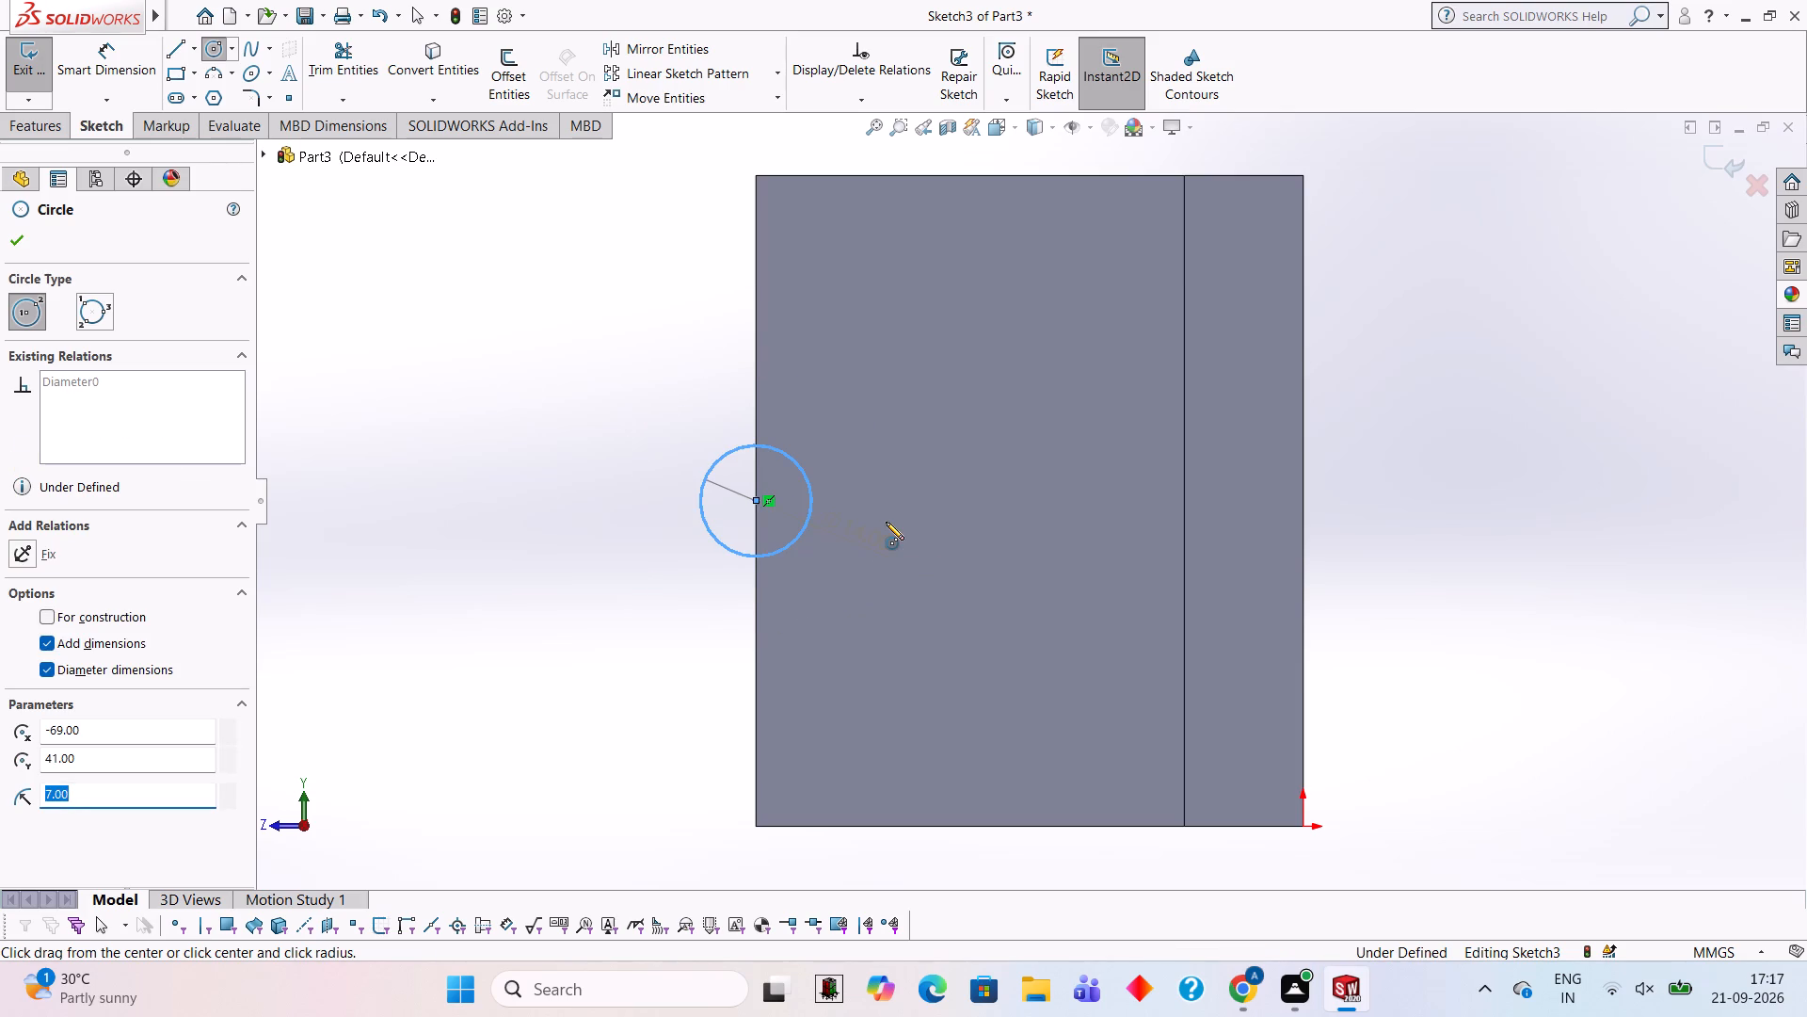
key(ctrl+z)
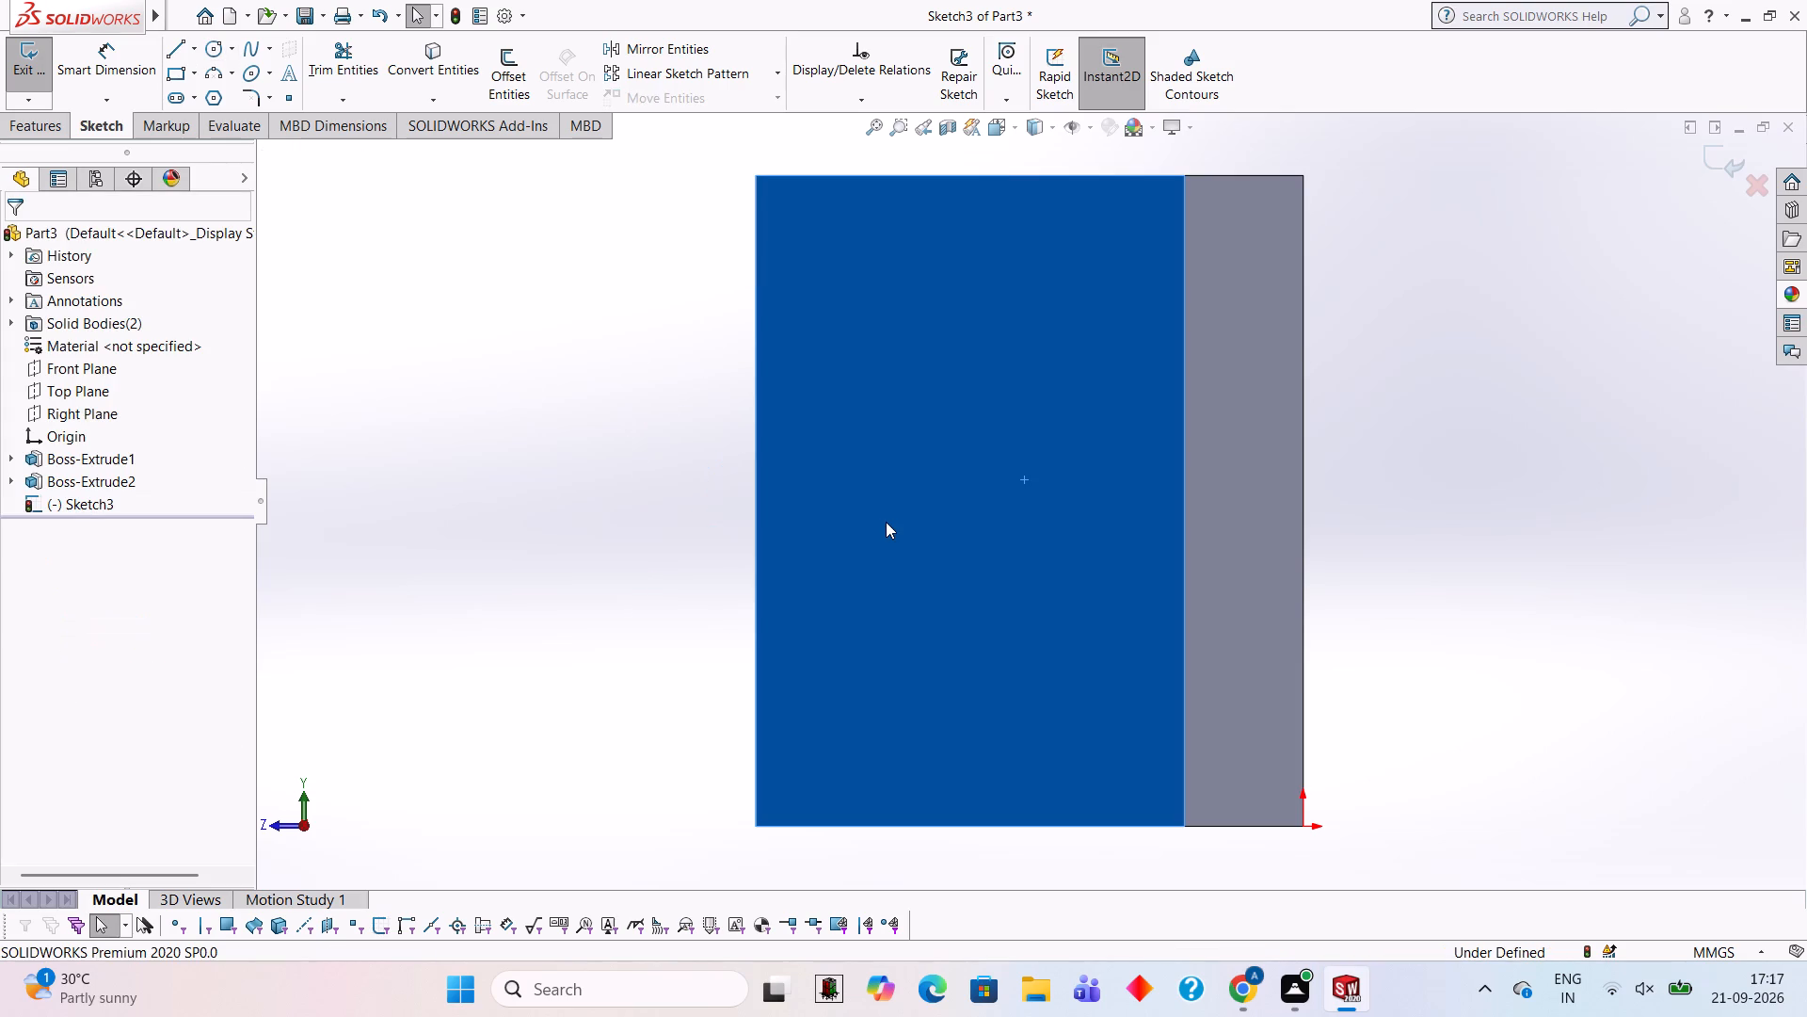
Sketch a 28 mm diameter circle centred on the midpoint of the side wall's free vertical edge.
click(215, 45)
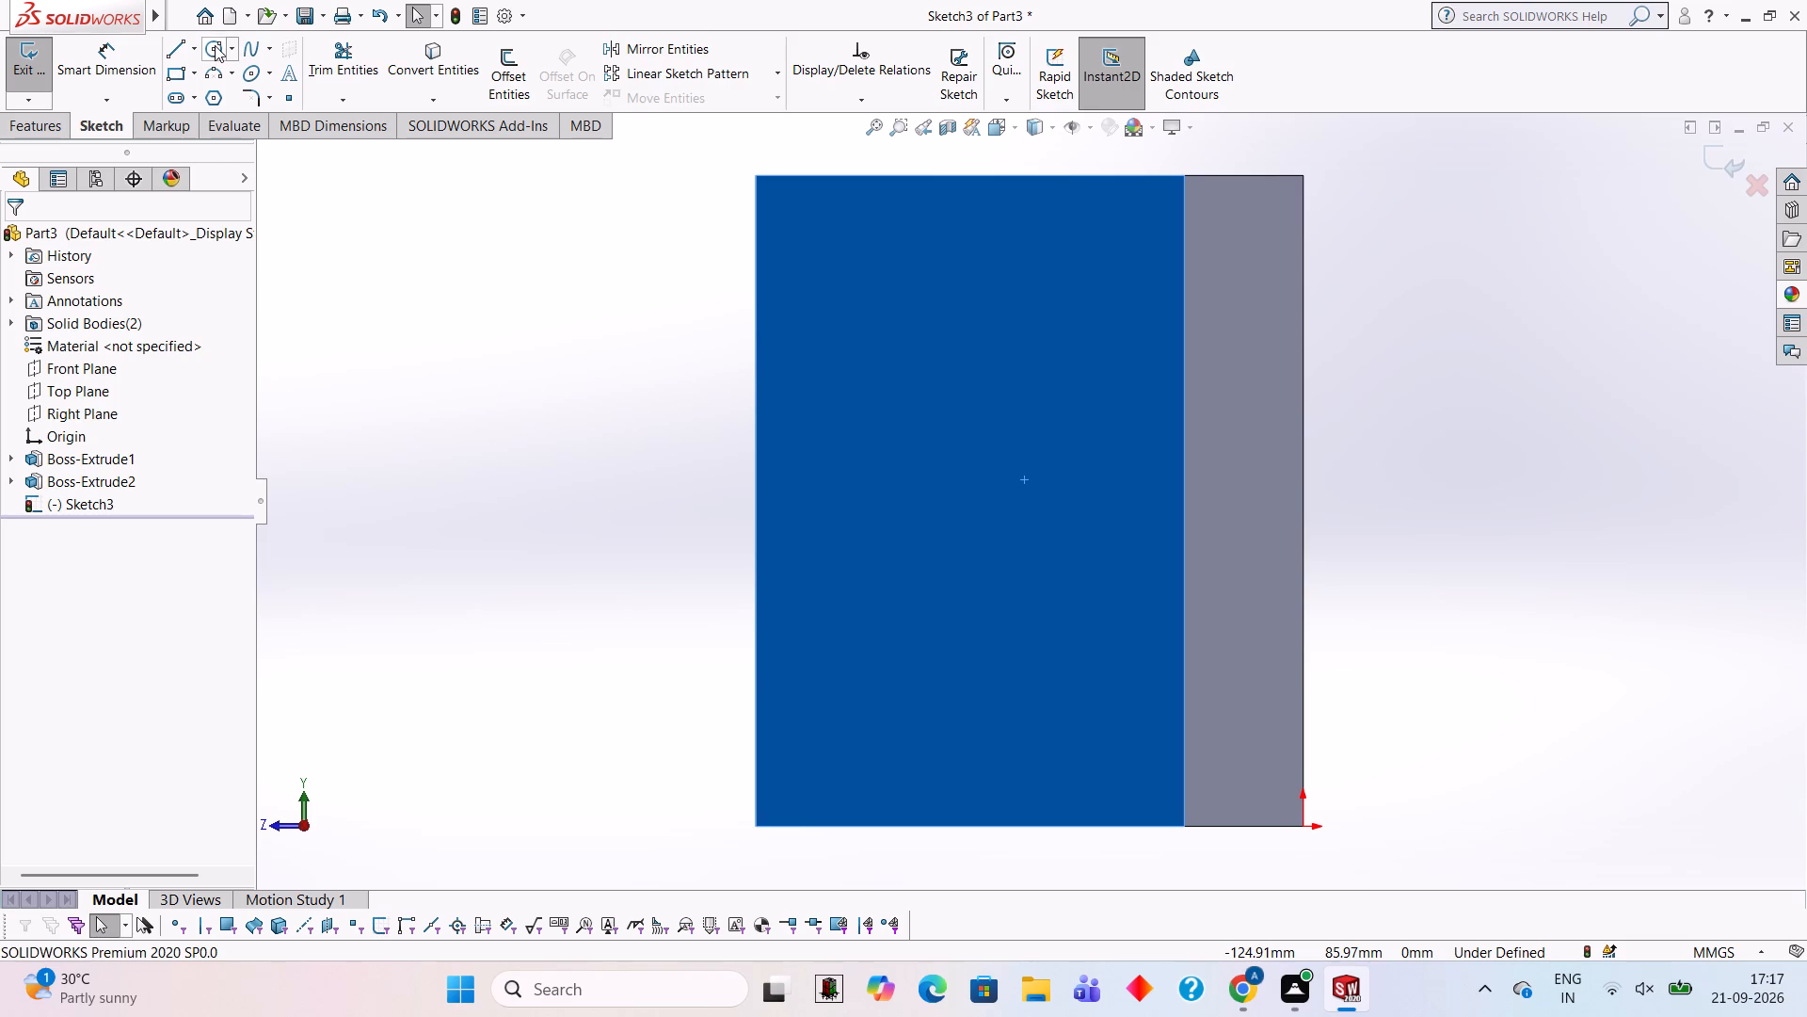
click(756, 502)
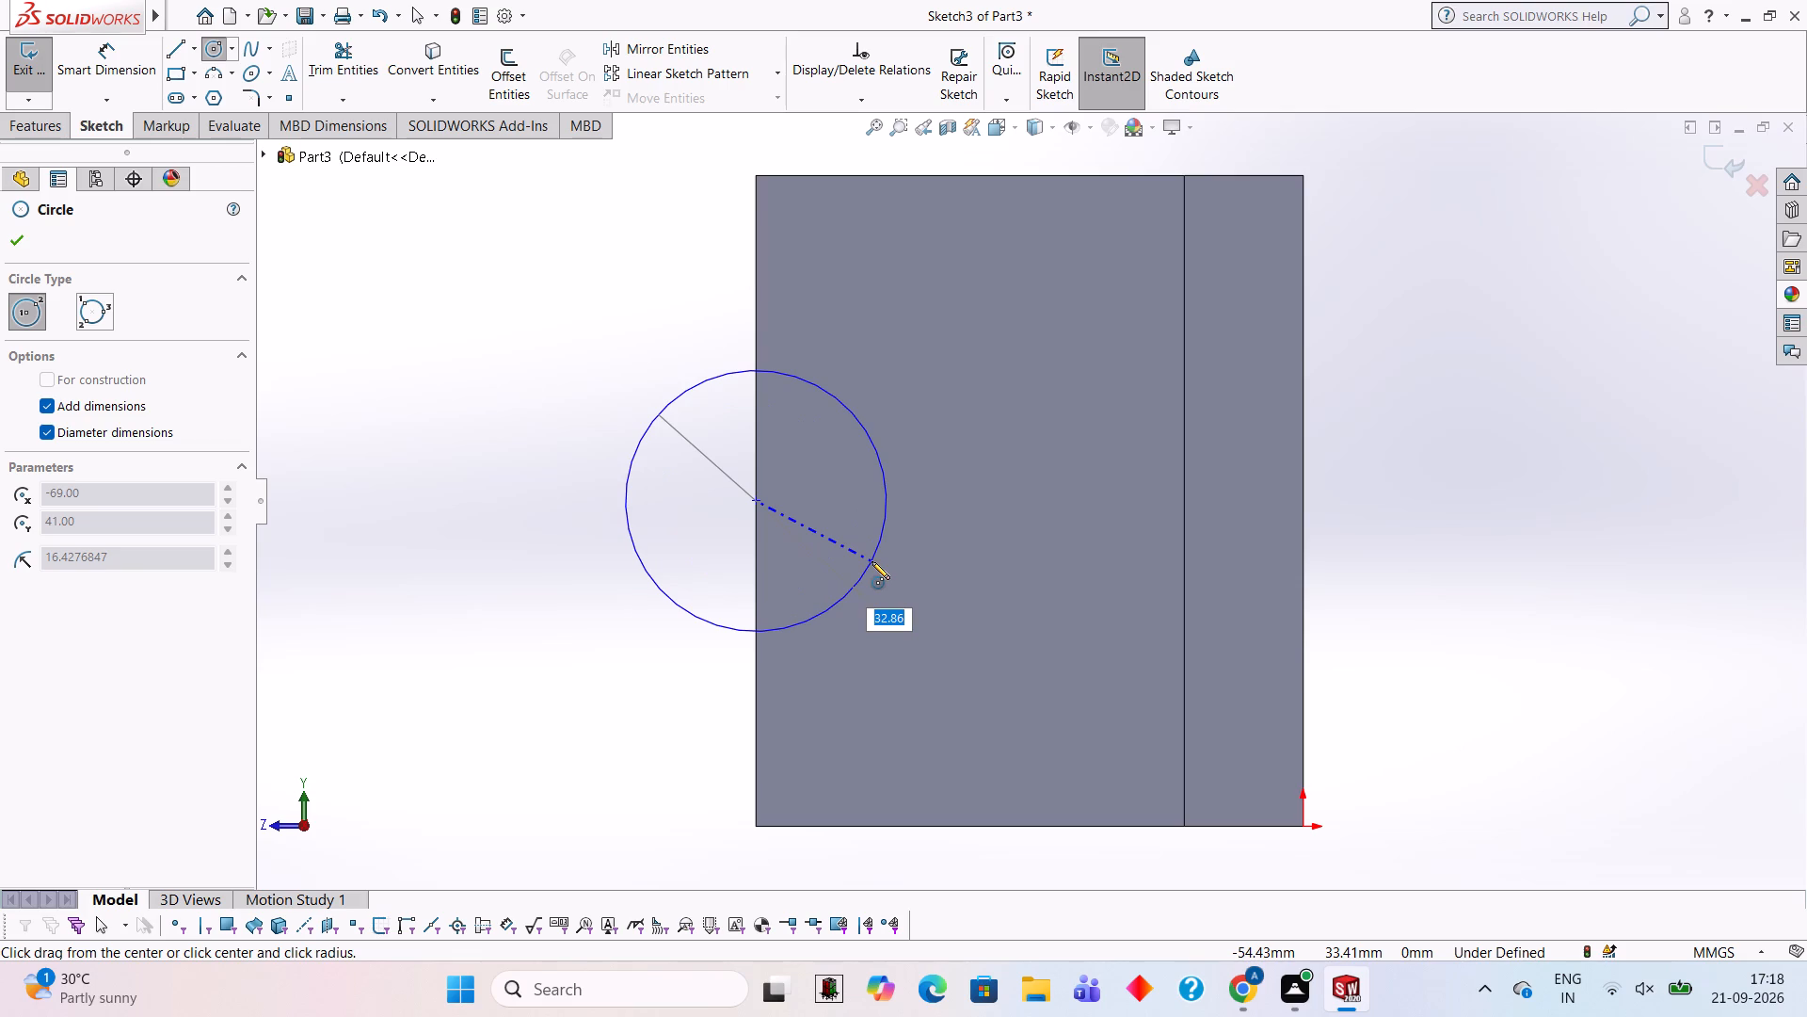
text(28)
key(Return)
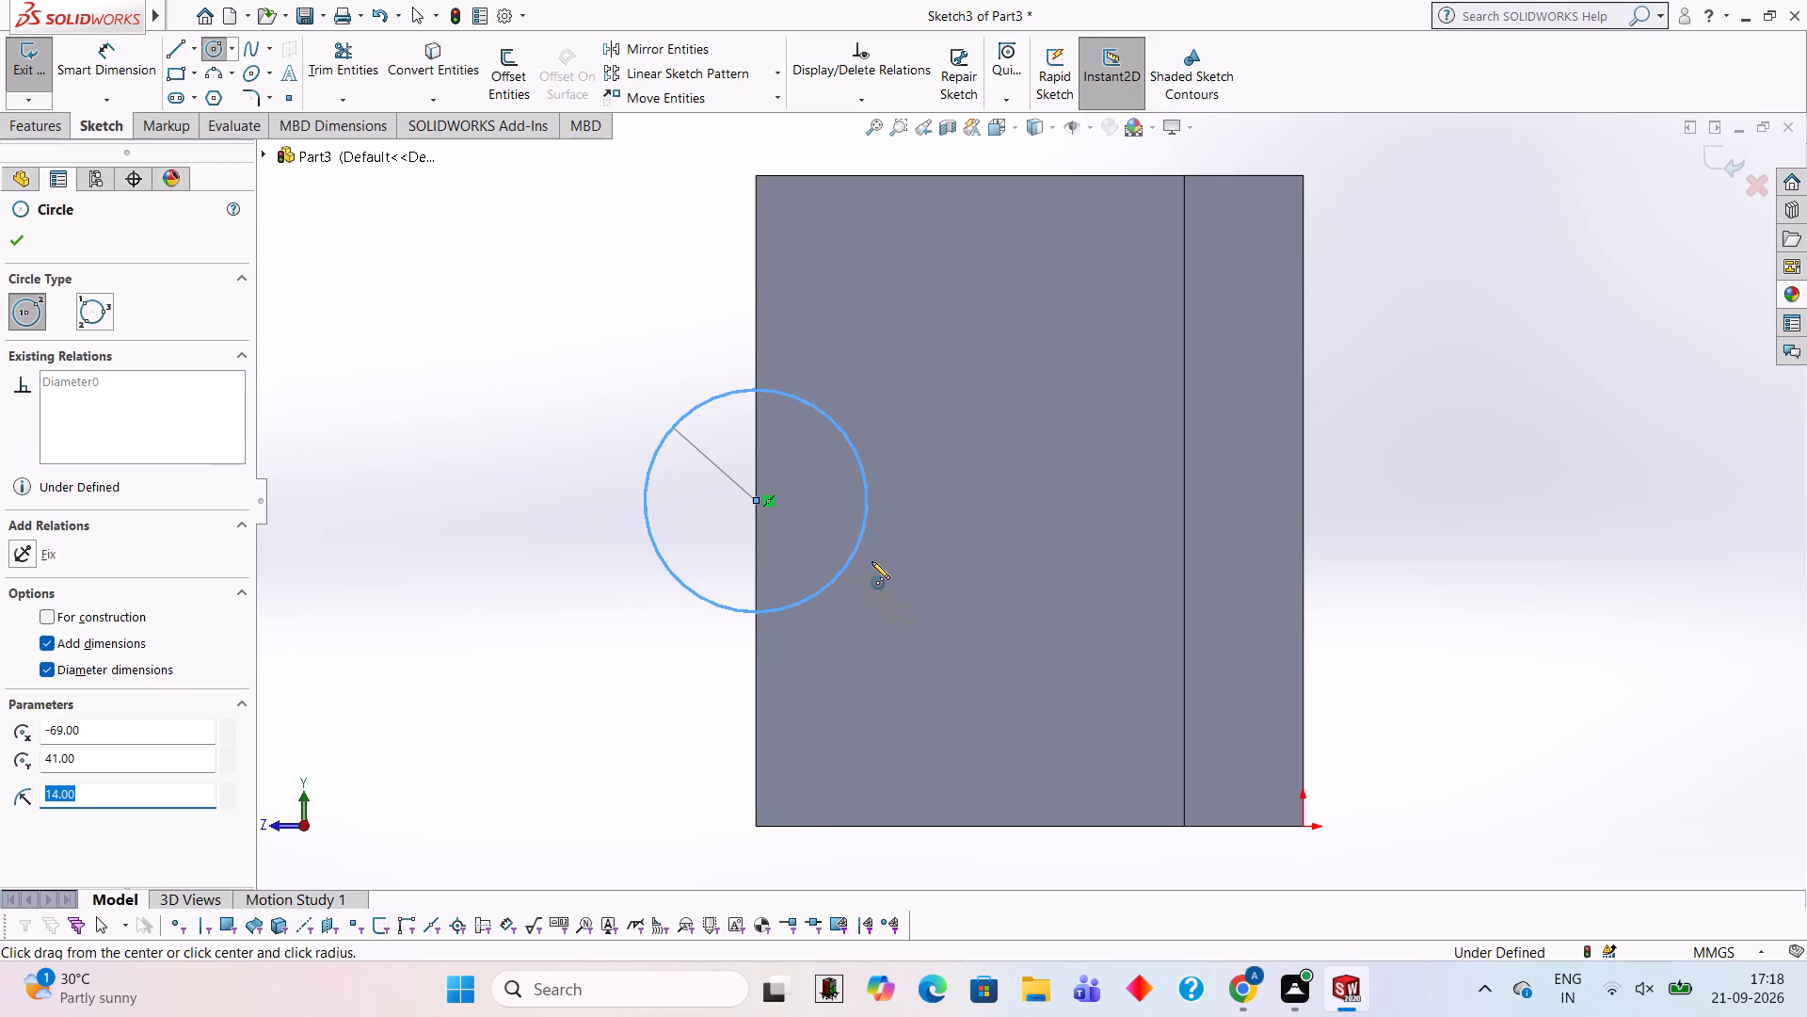
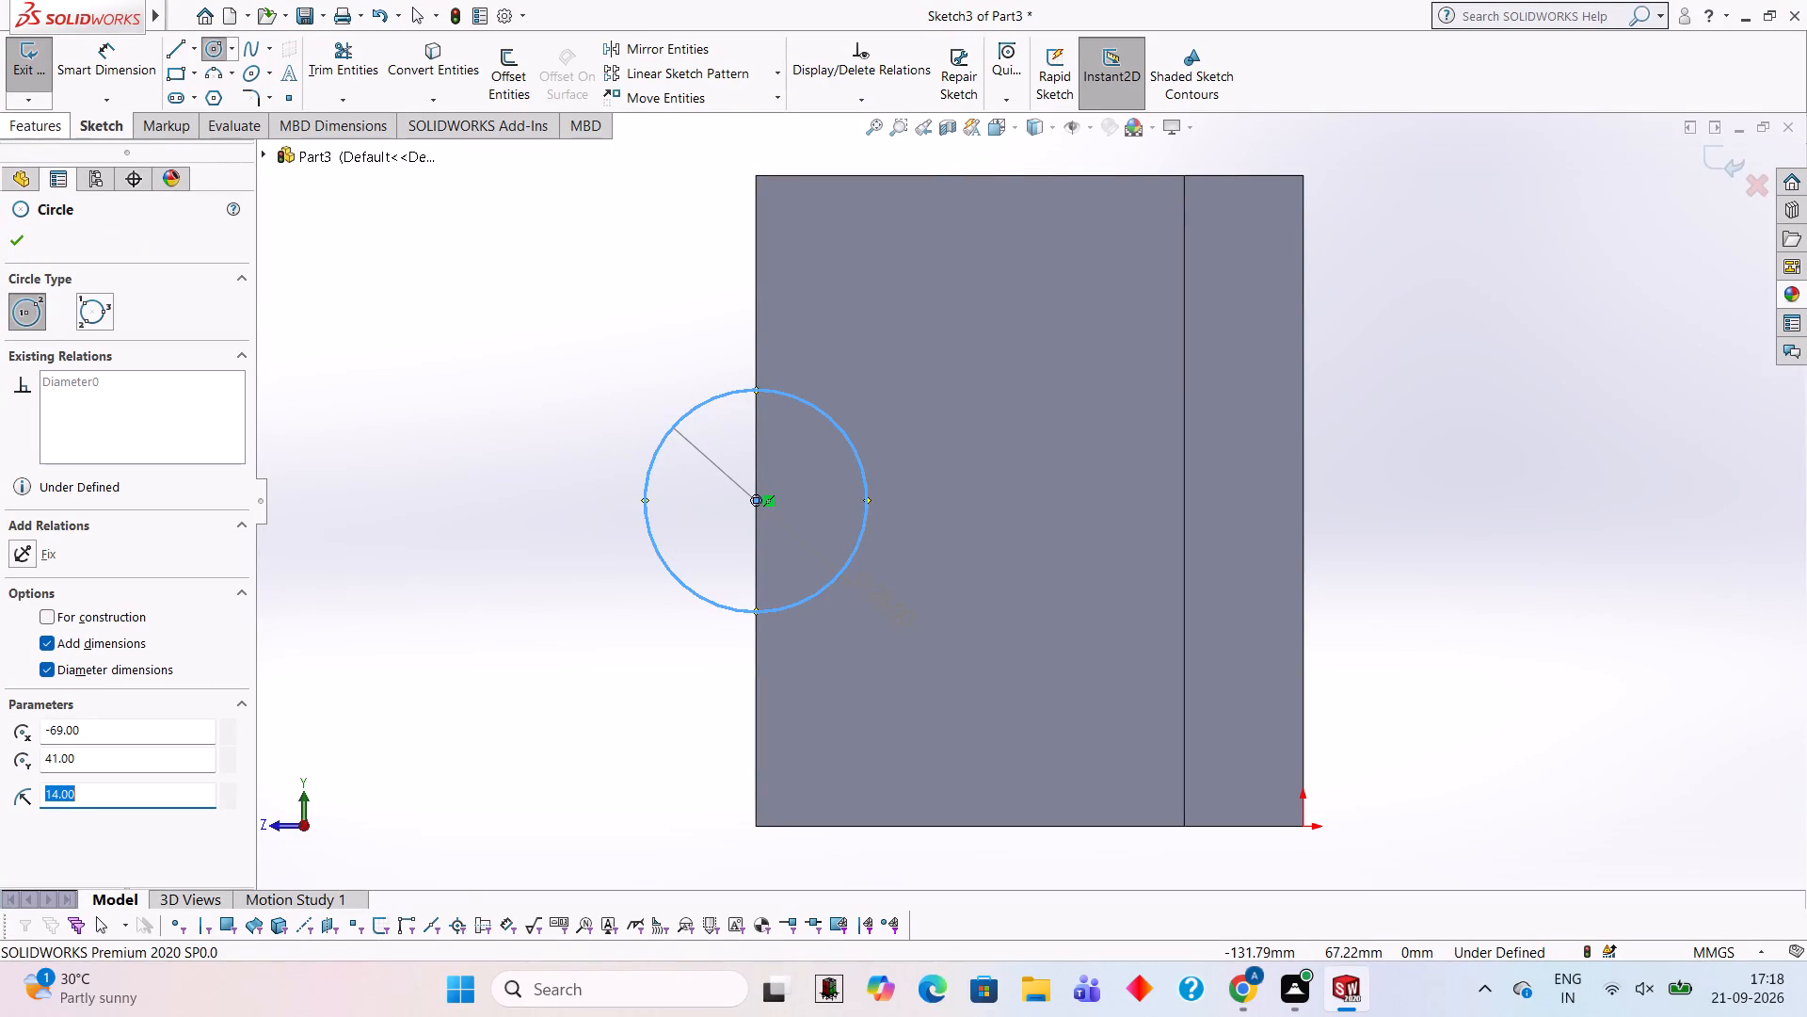
Draw a 28 mm vertical line across the circle along the wall's free edge and trim away the half-circle outside the wall.
click(169, 59)
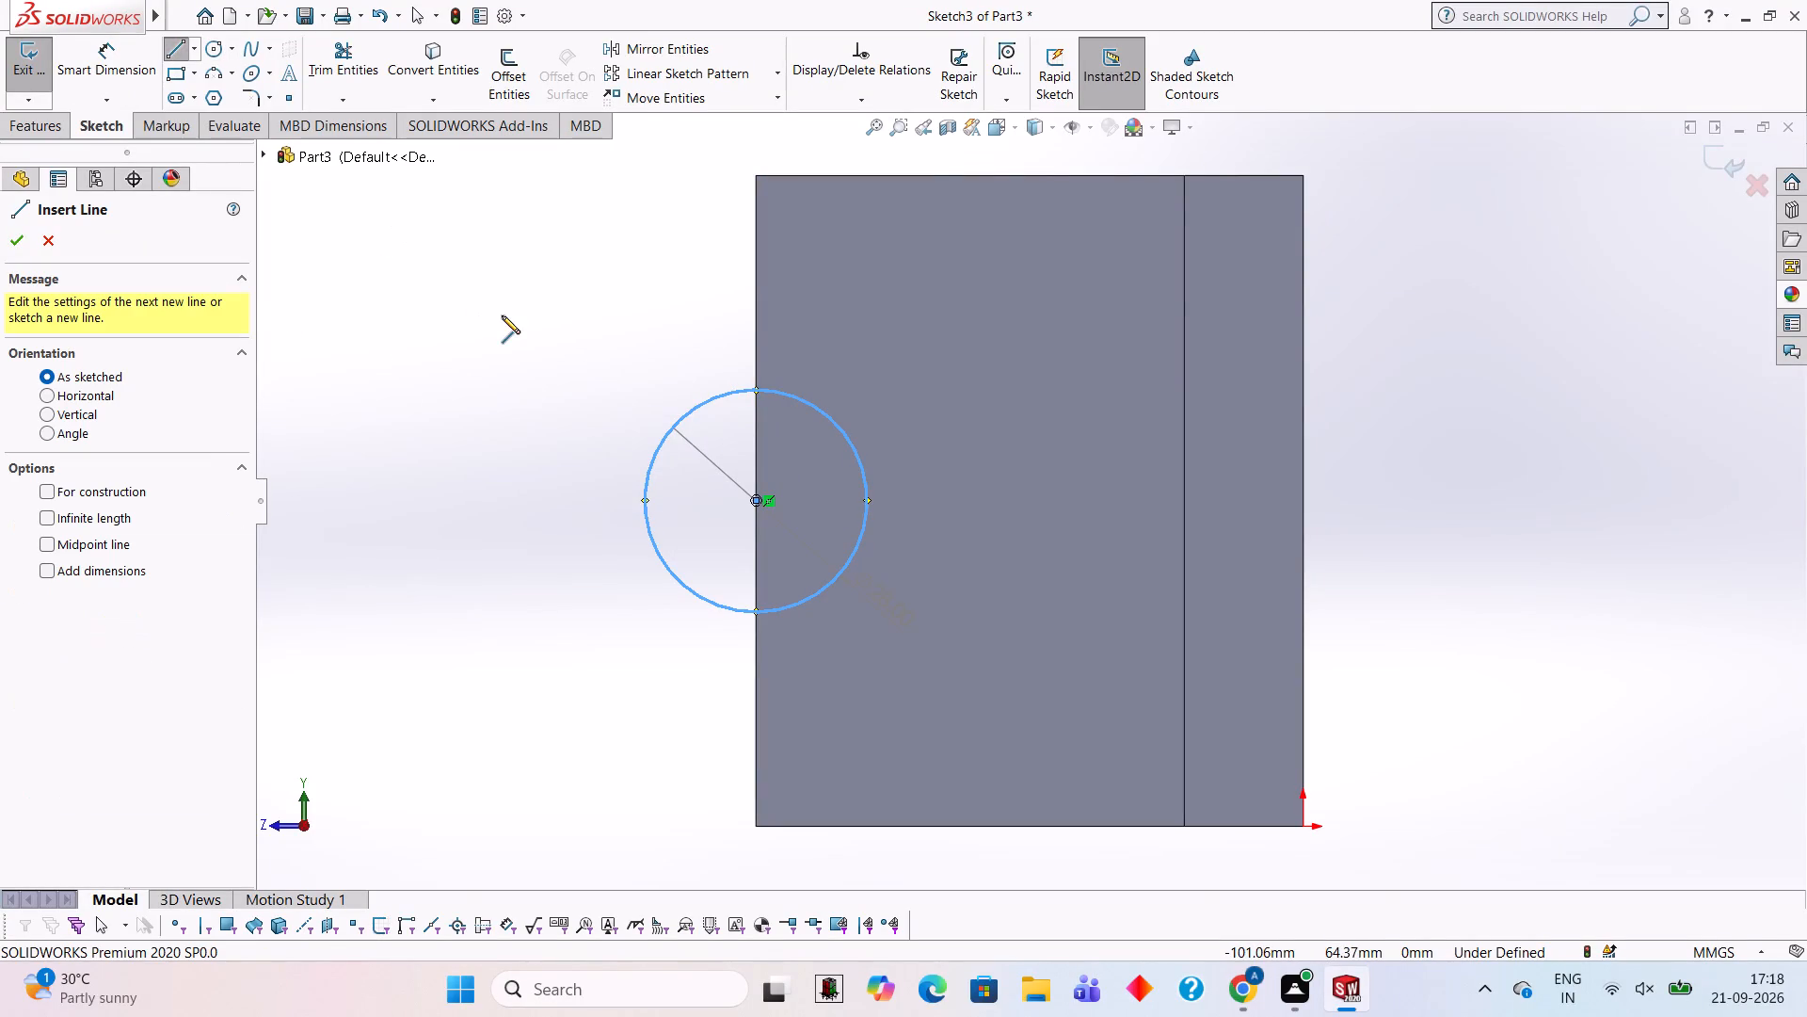
click(755, 392)
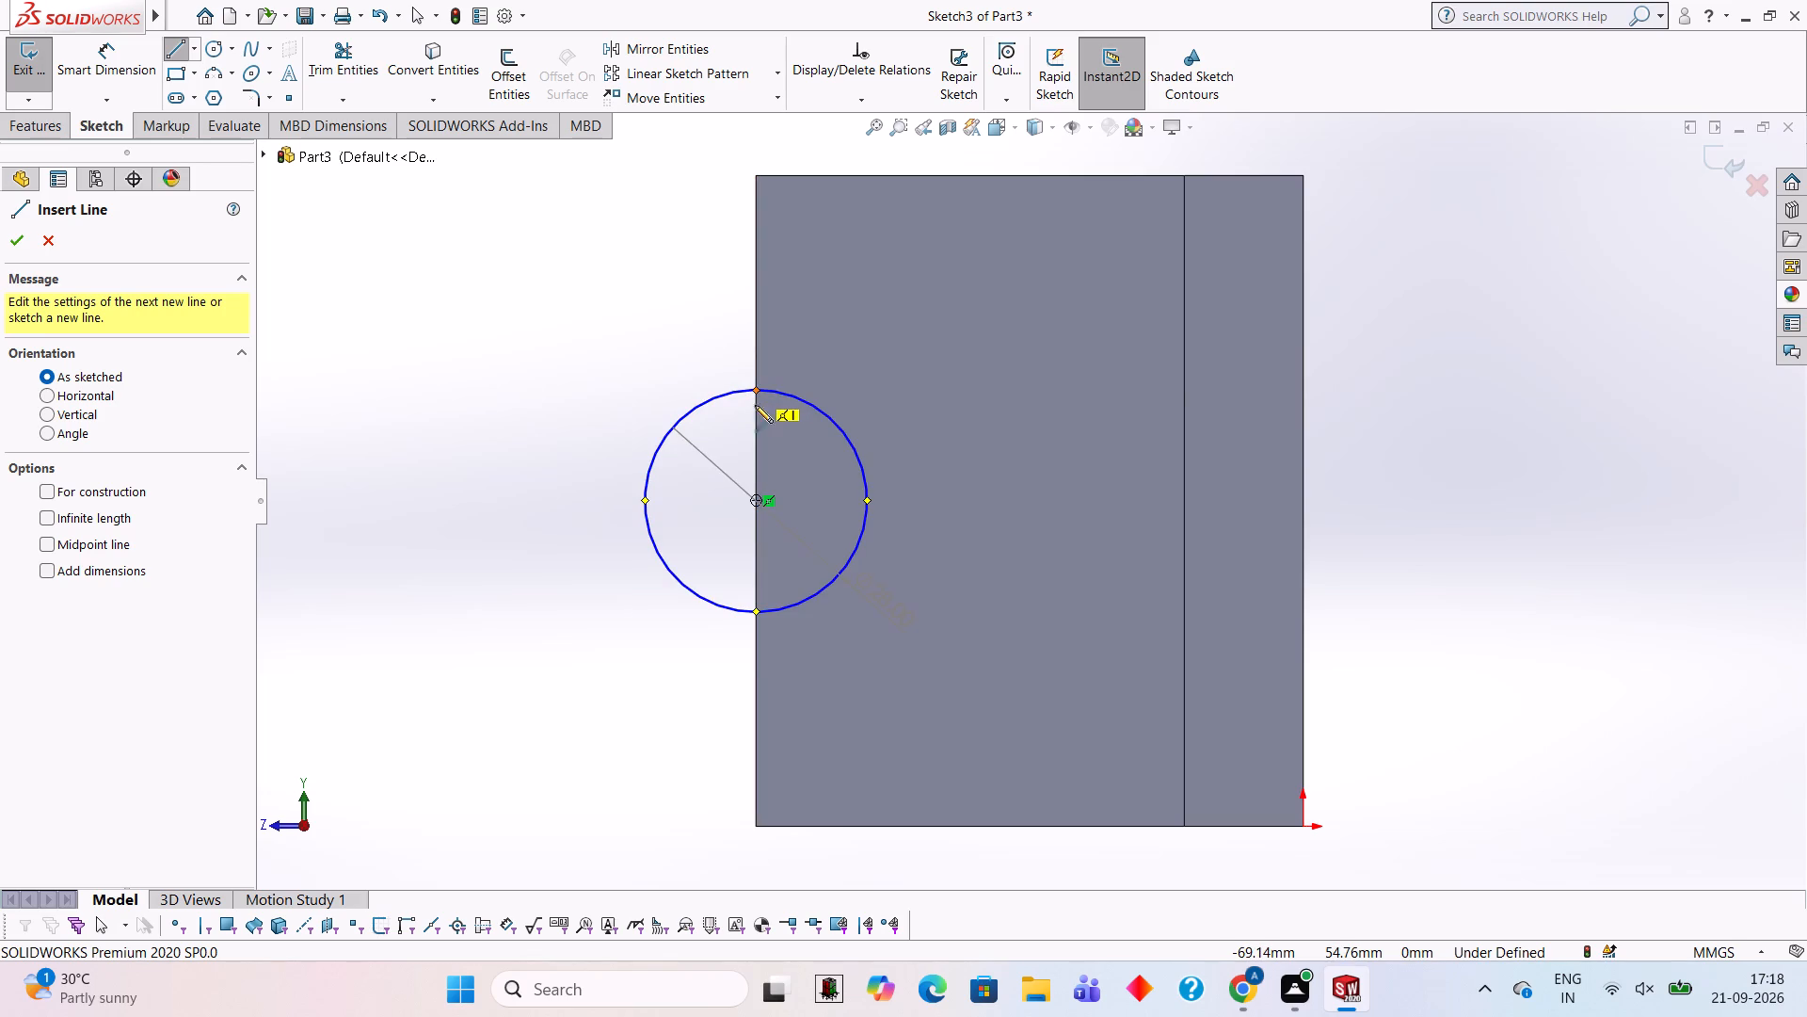
click(756, 614)
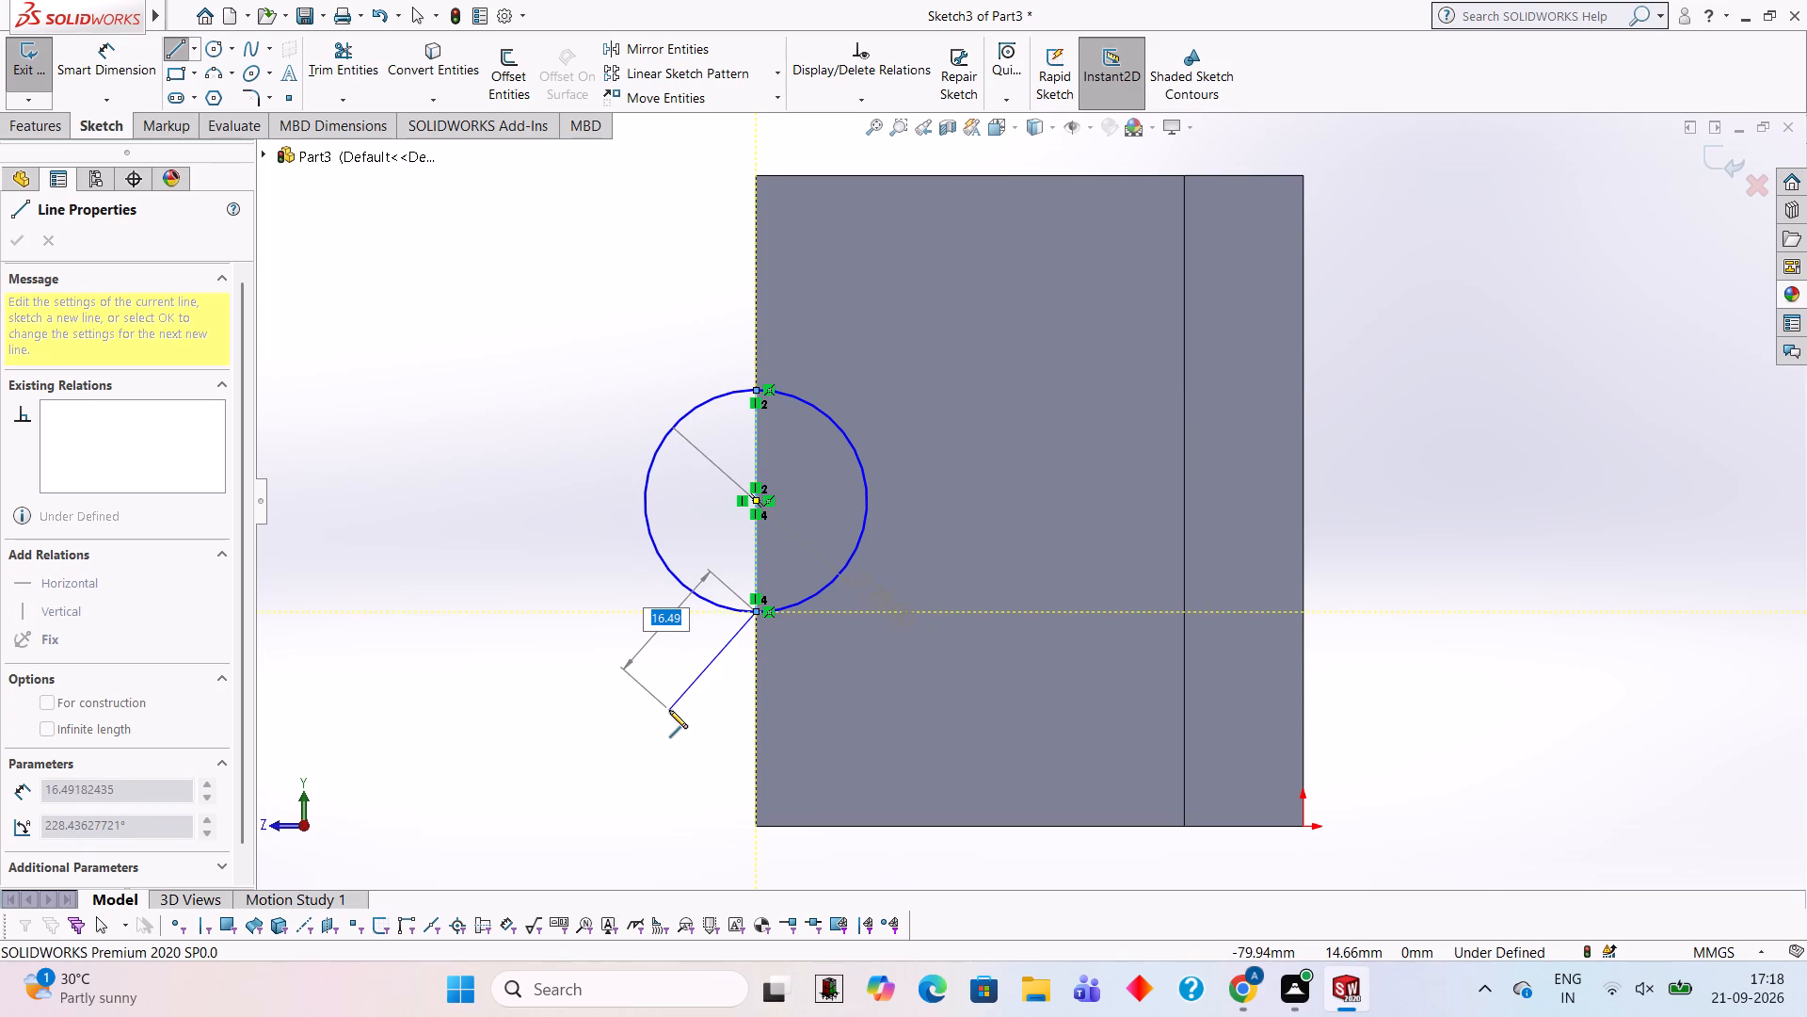
key(Escape)
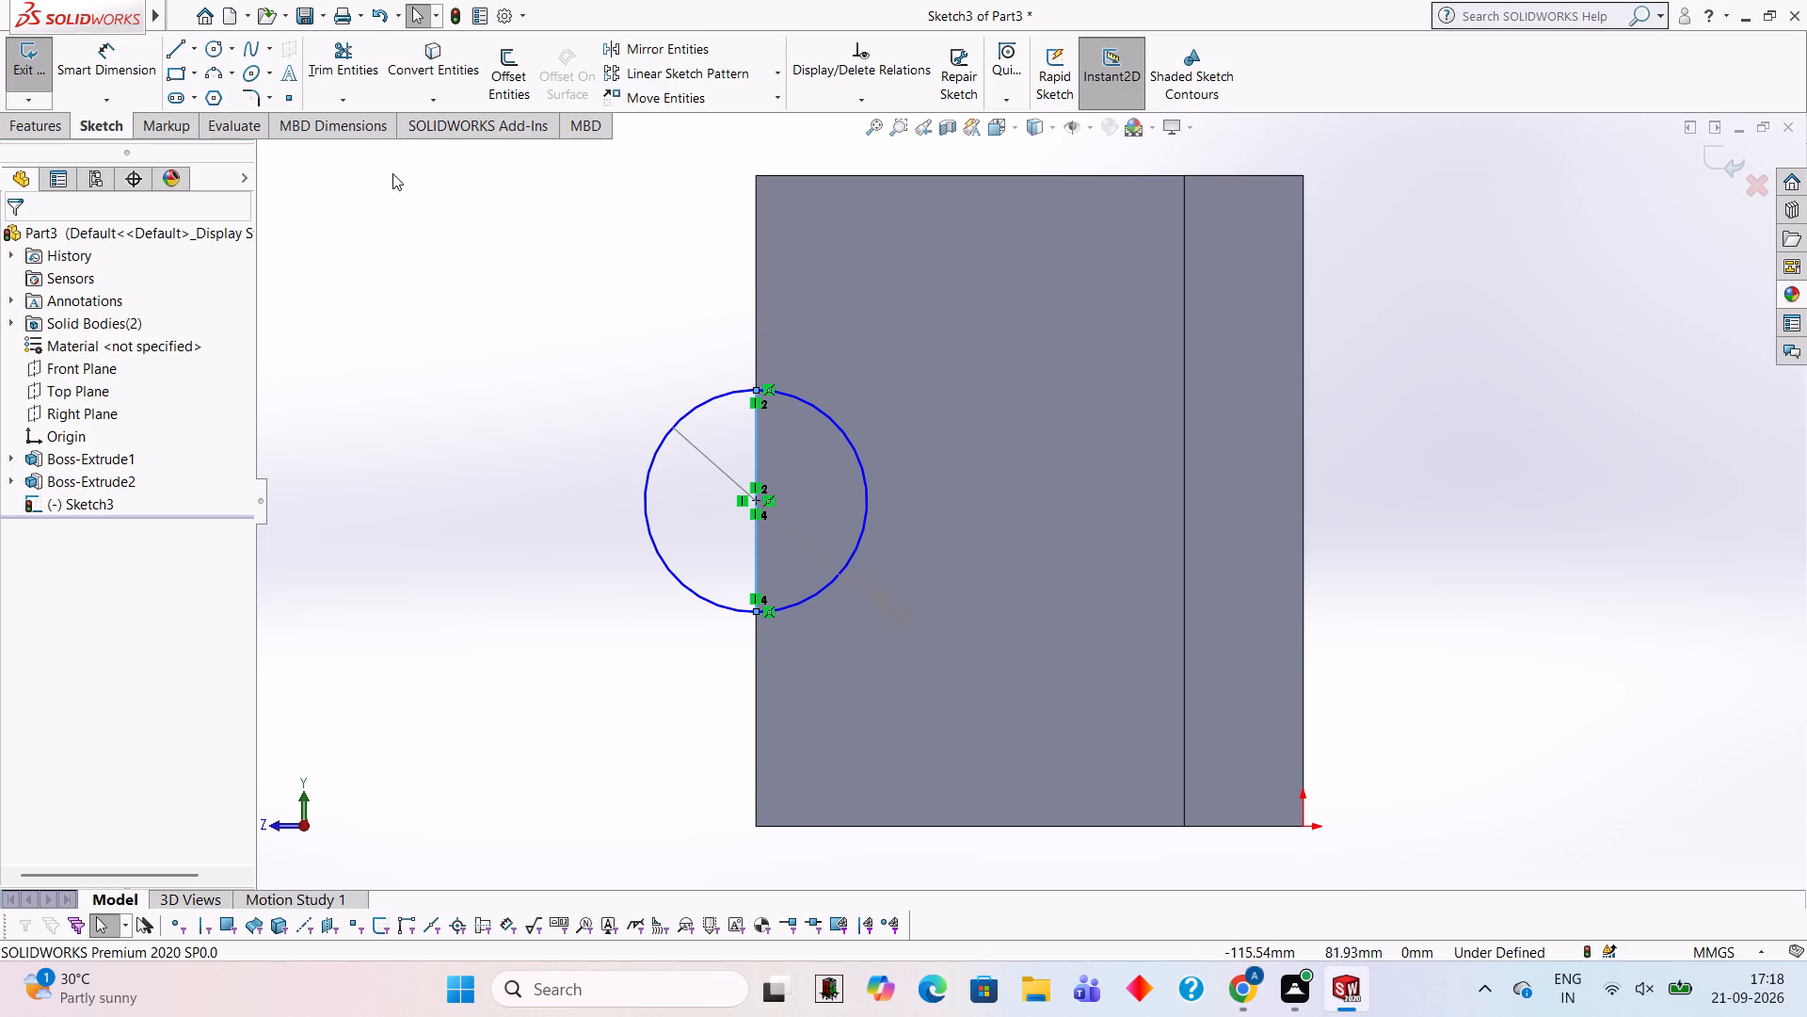
click(363, 57)
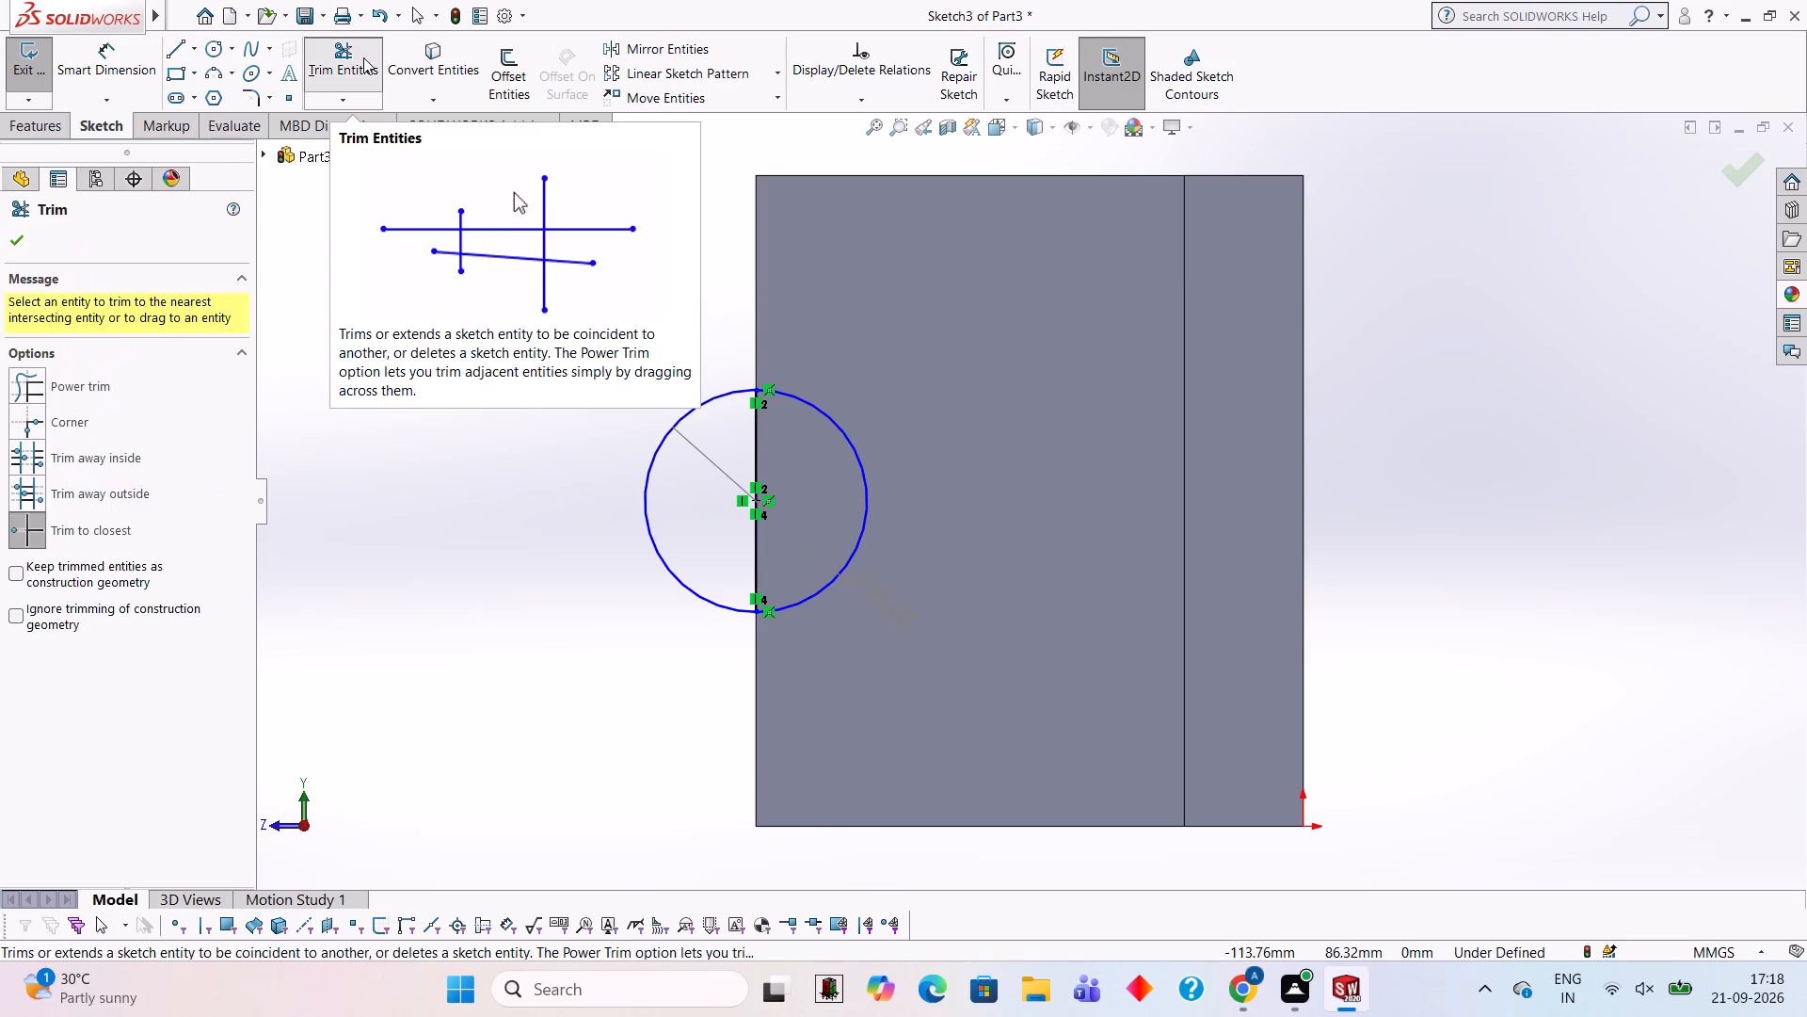
click(653, 453)
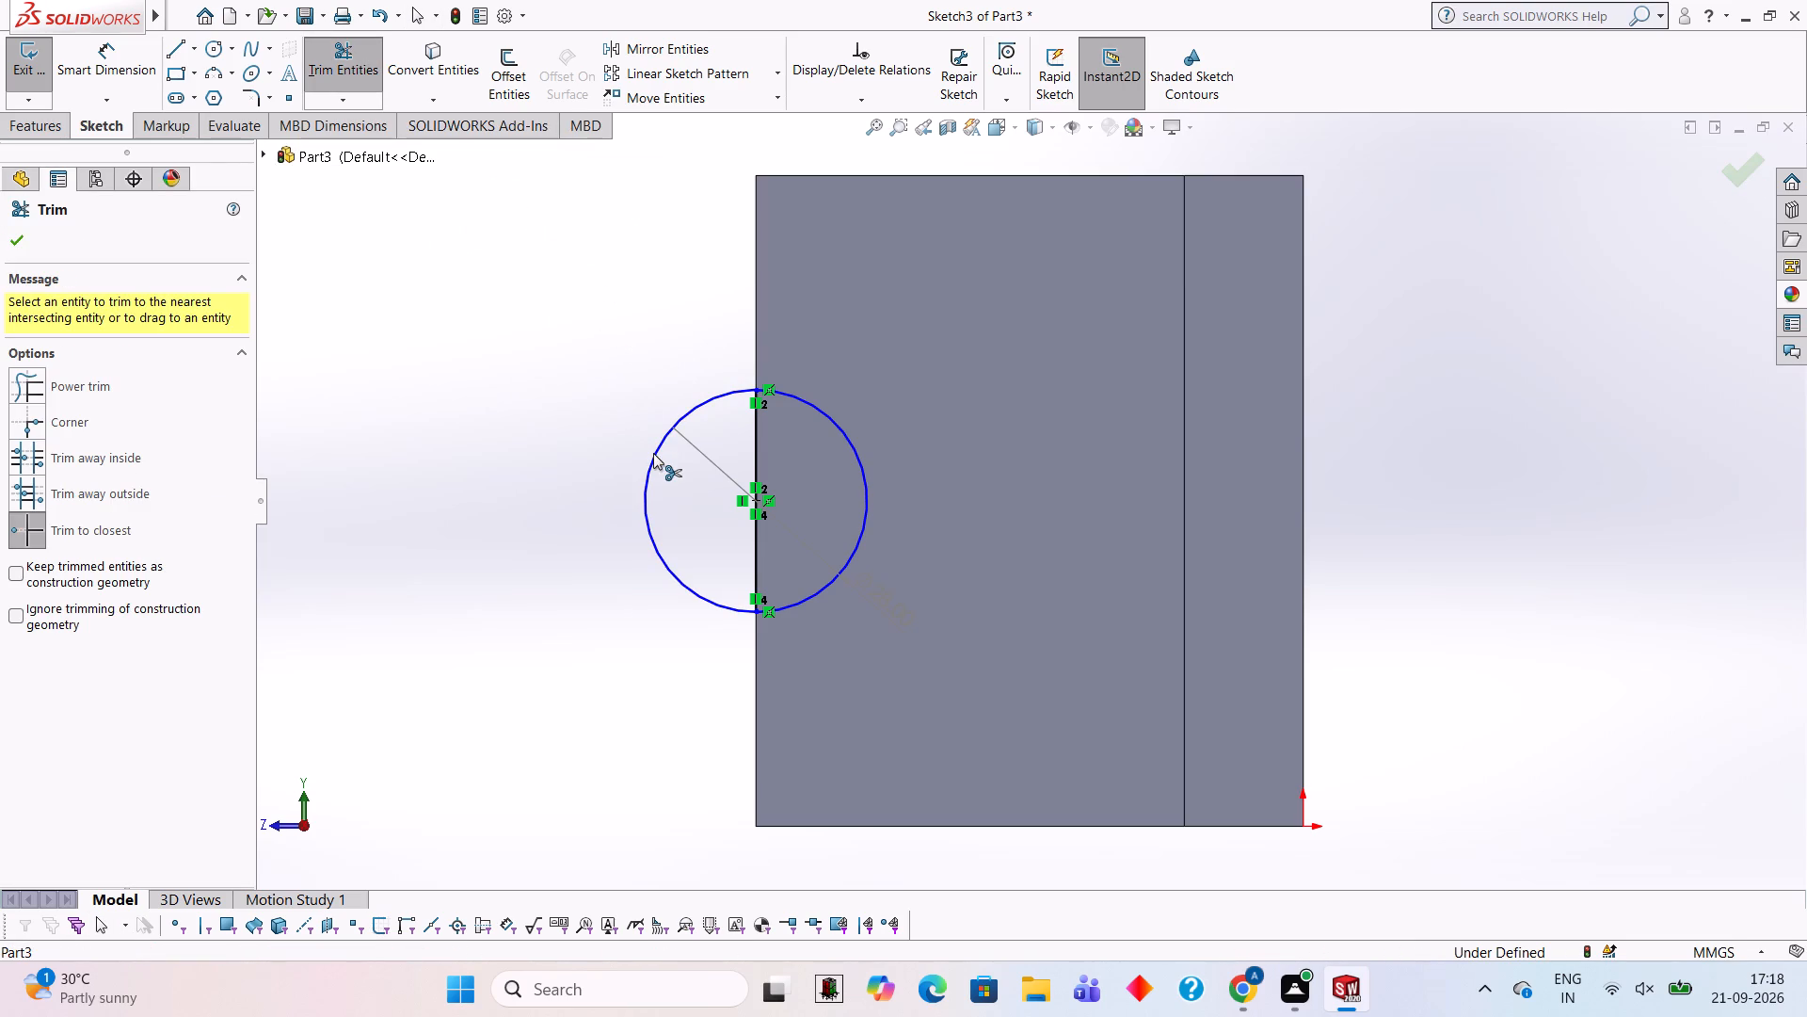
Extrude the half-circle 28 mm as a blind merged boss, reversed to run through the side wall toward the plate side.
middle_drag(653, 453, 808, 448)
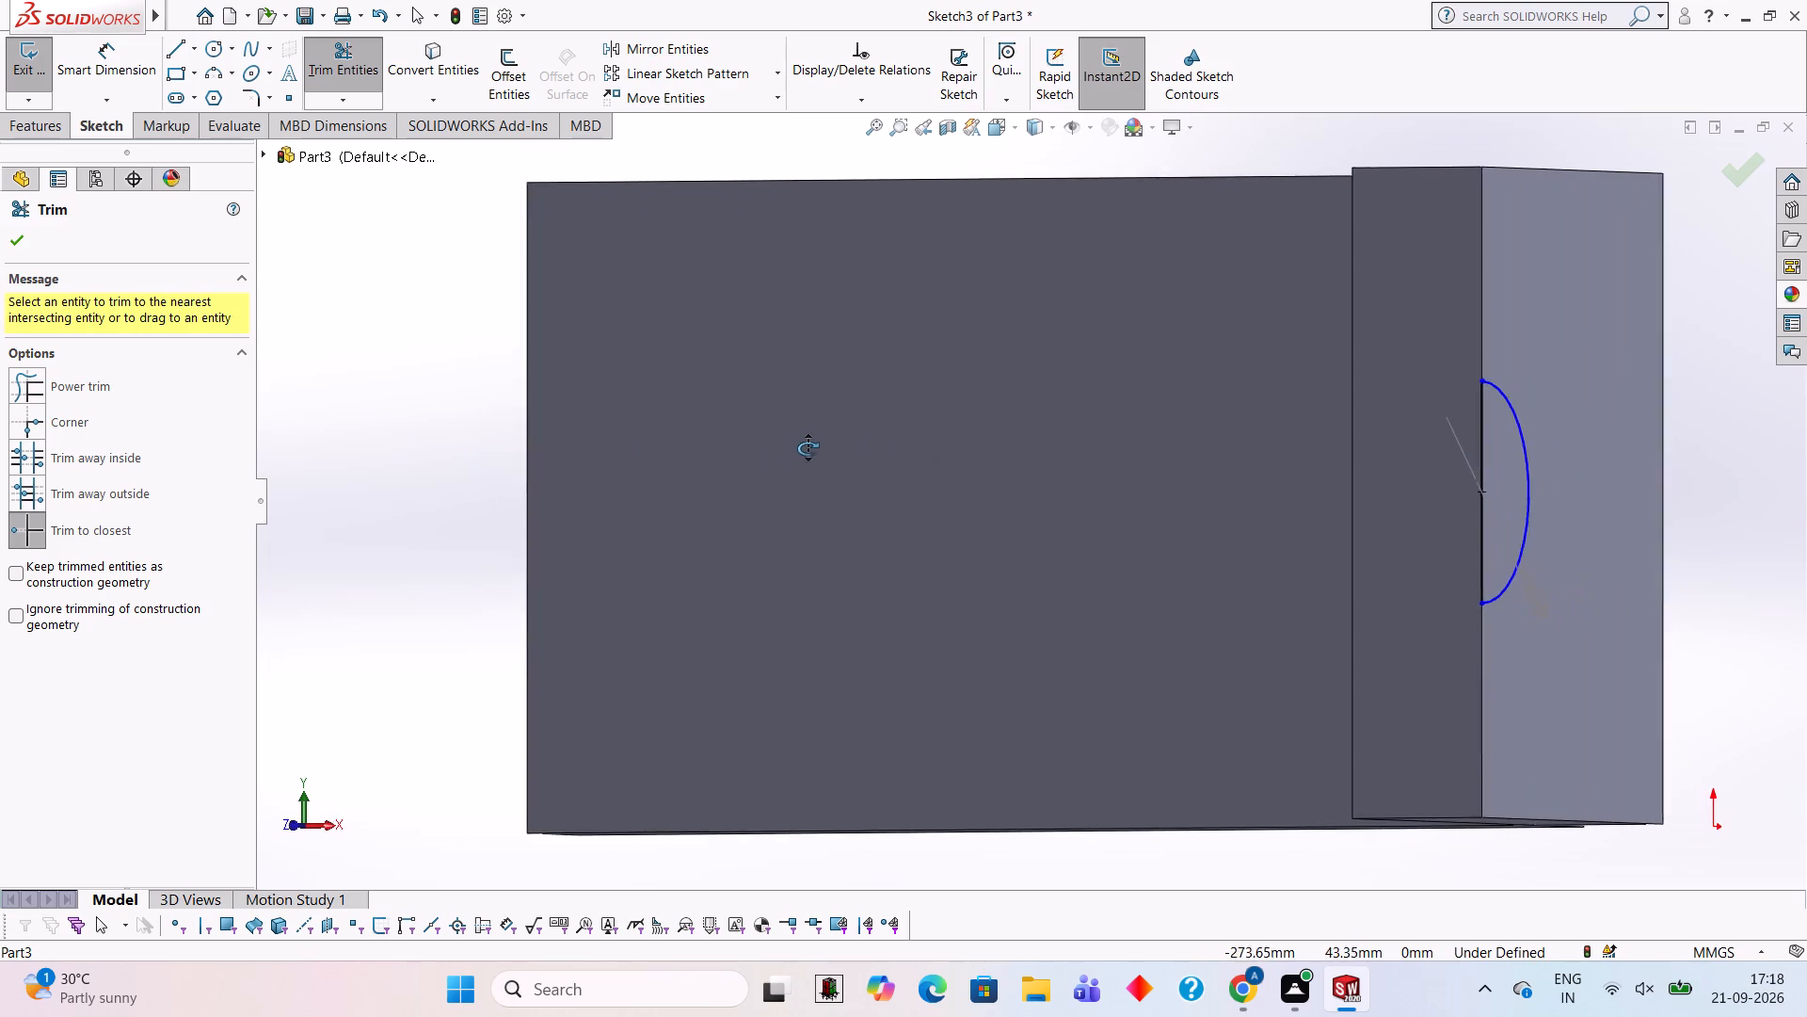
middle_drag(808, 448, 866, 446)
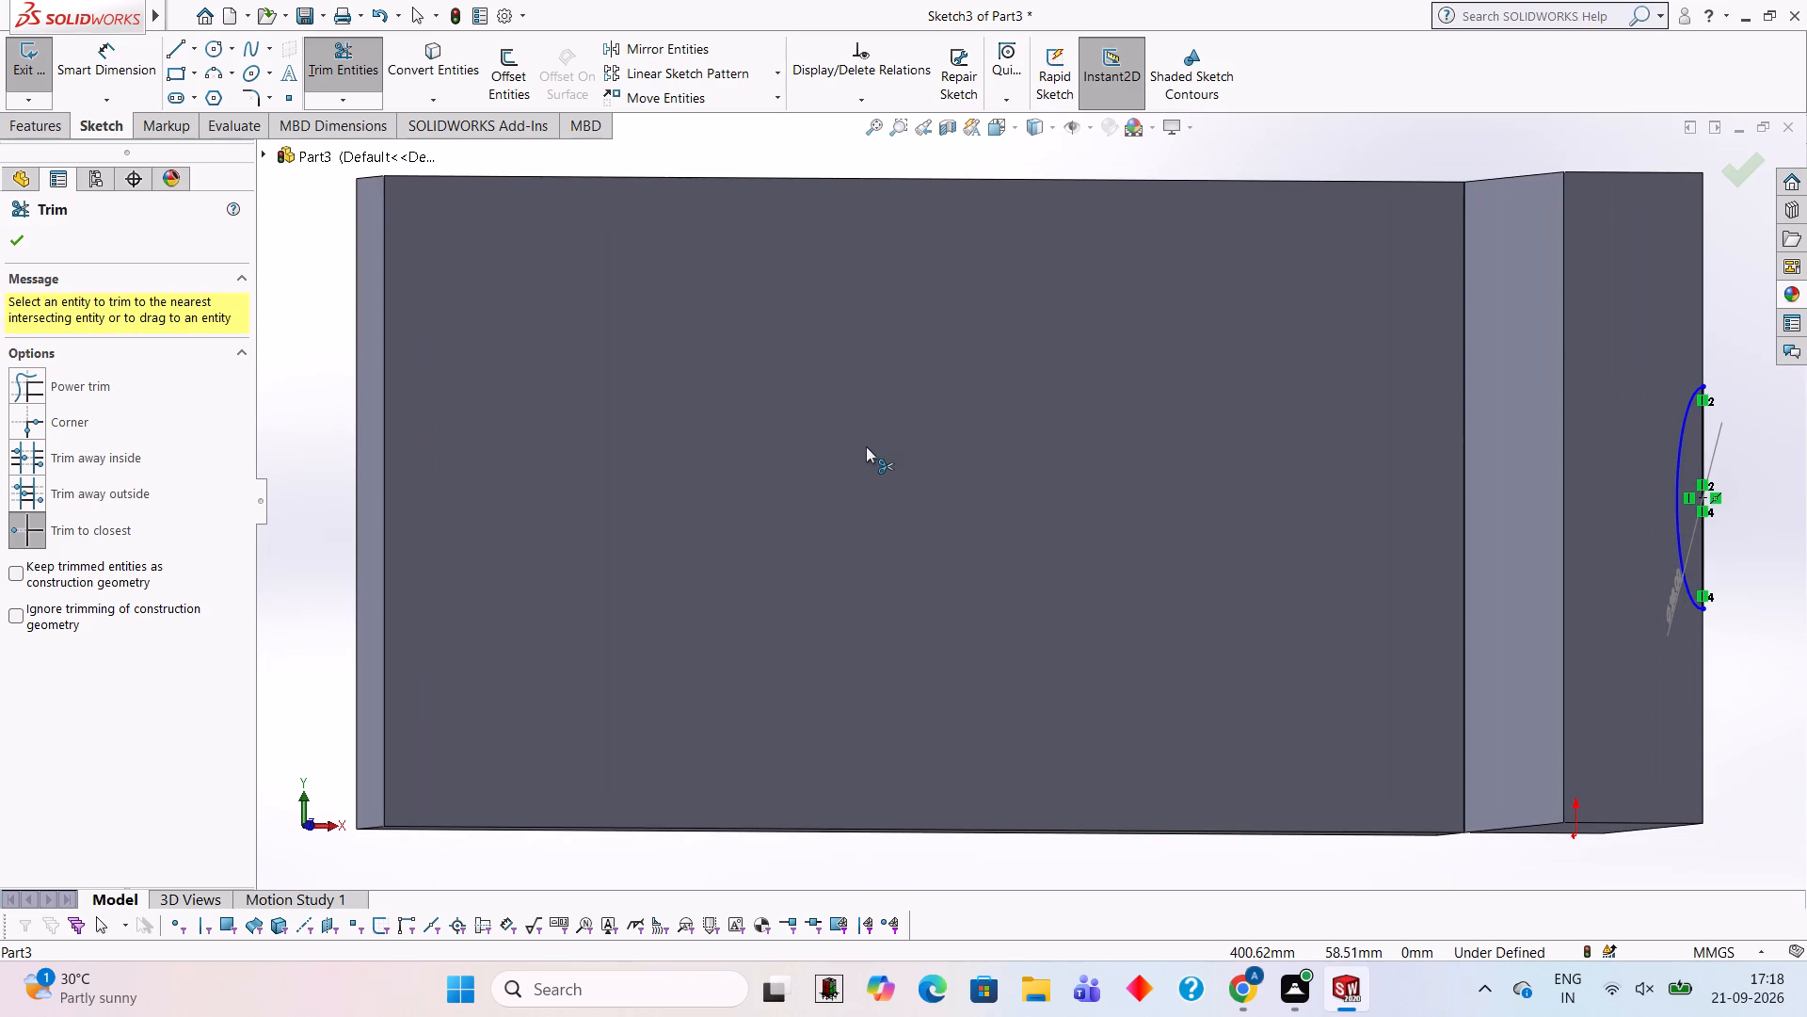
middle_drag(866, 446, 749, 453)
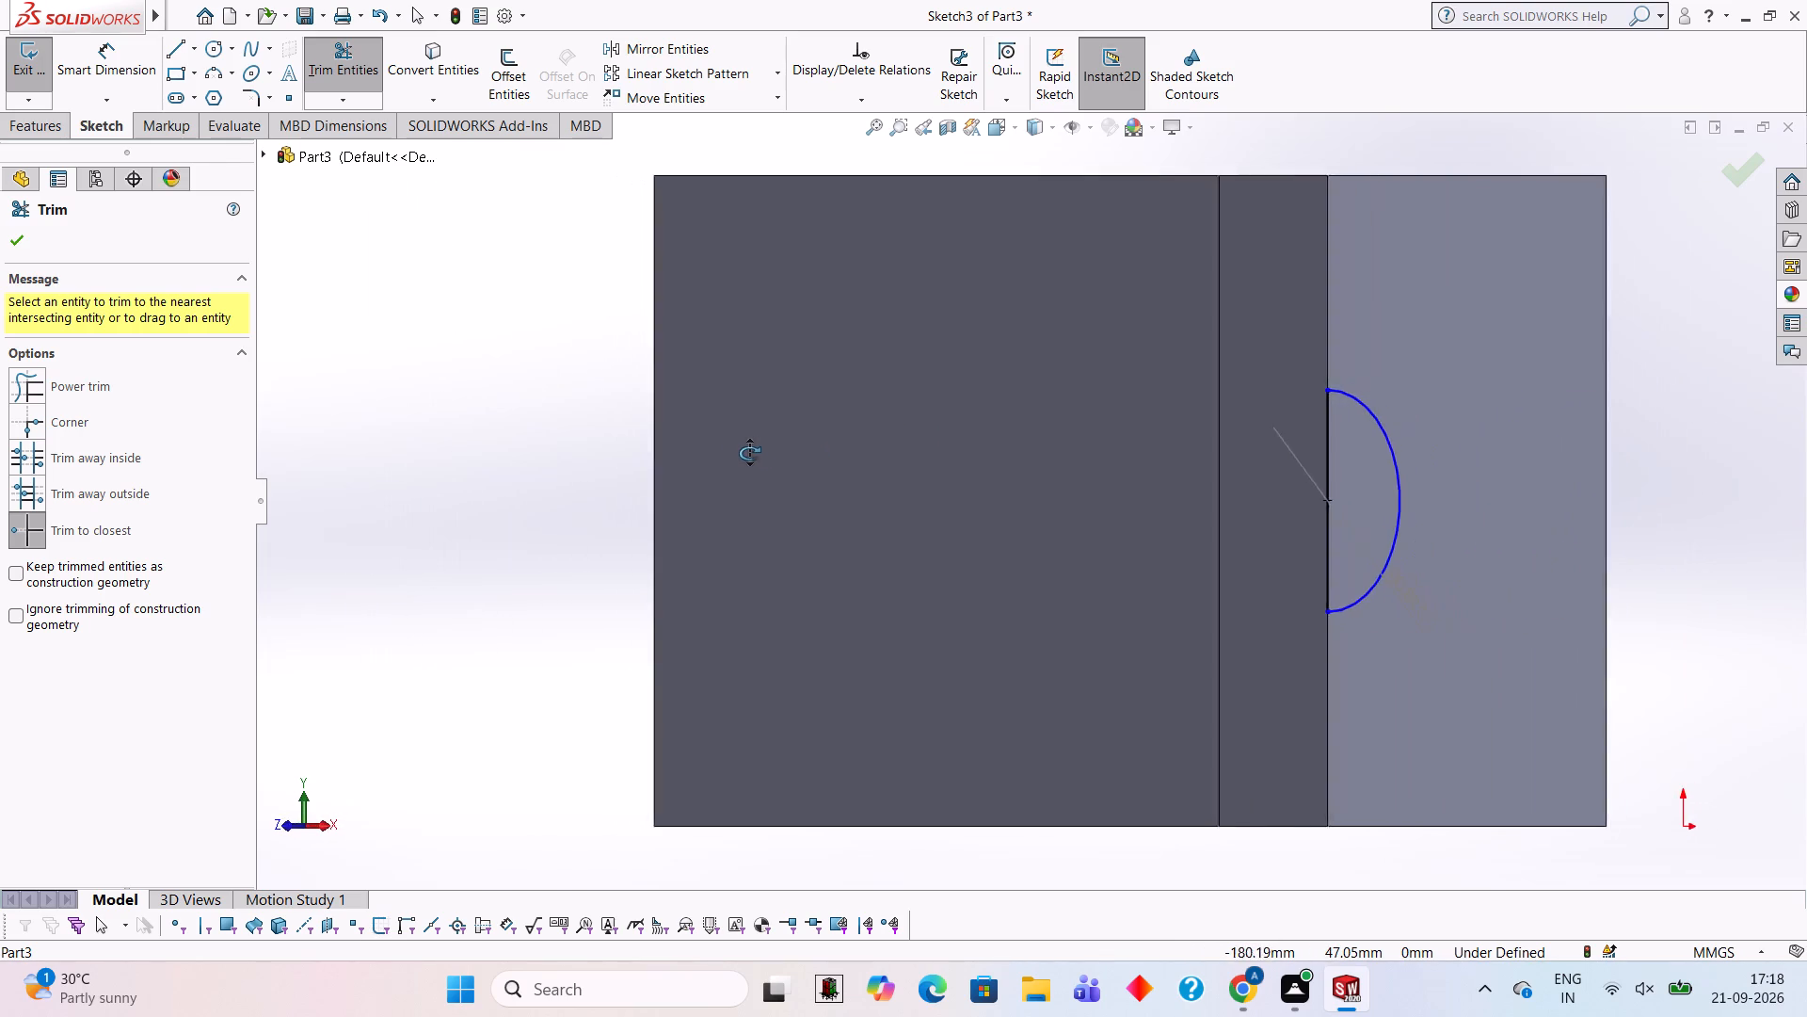
middle_drag(749, 453, 704, 453)
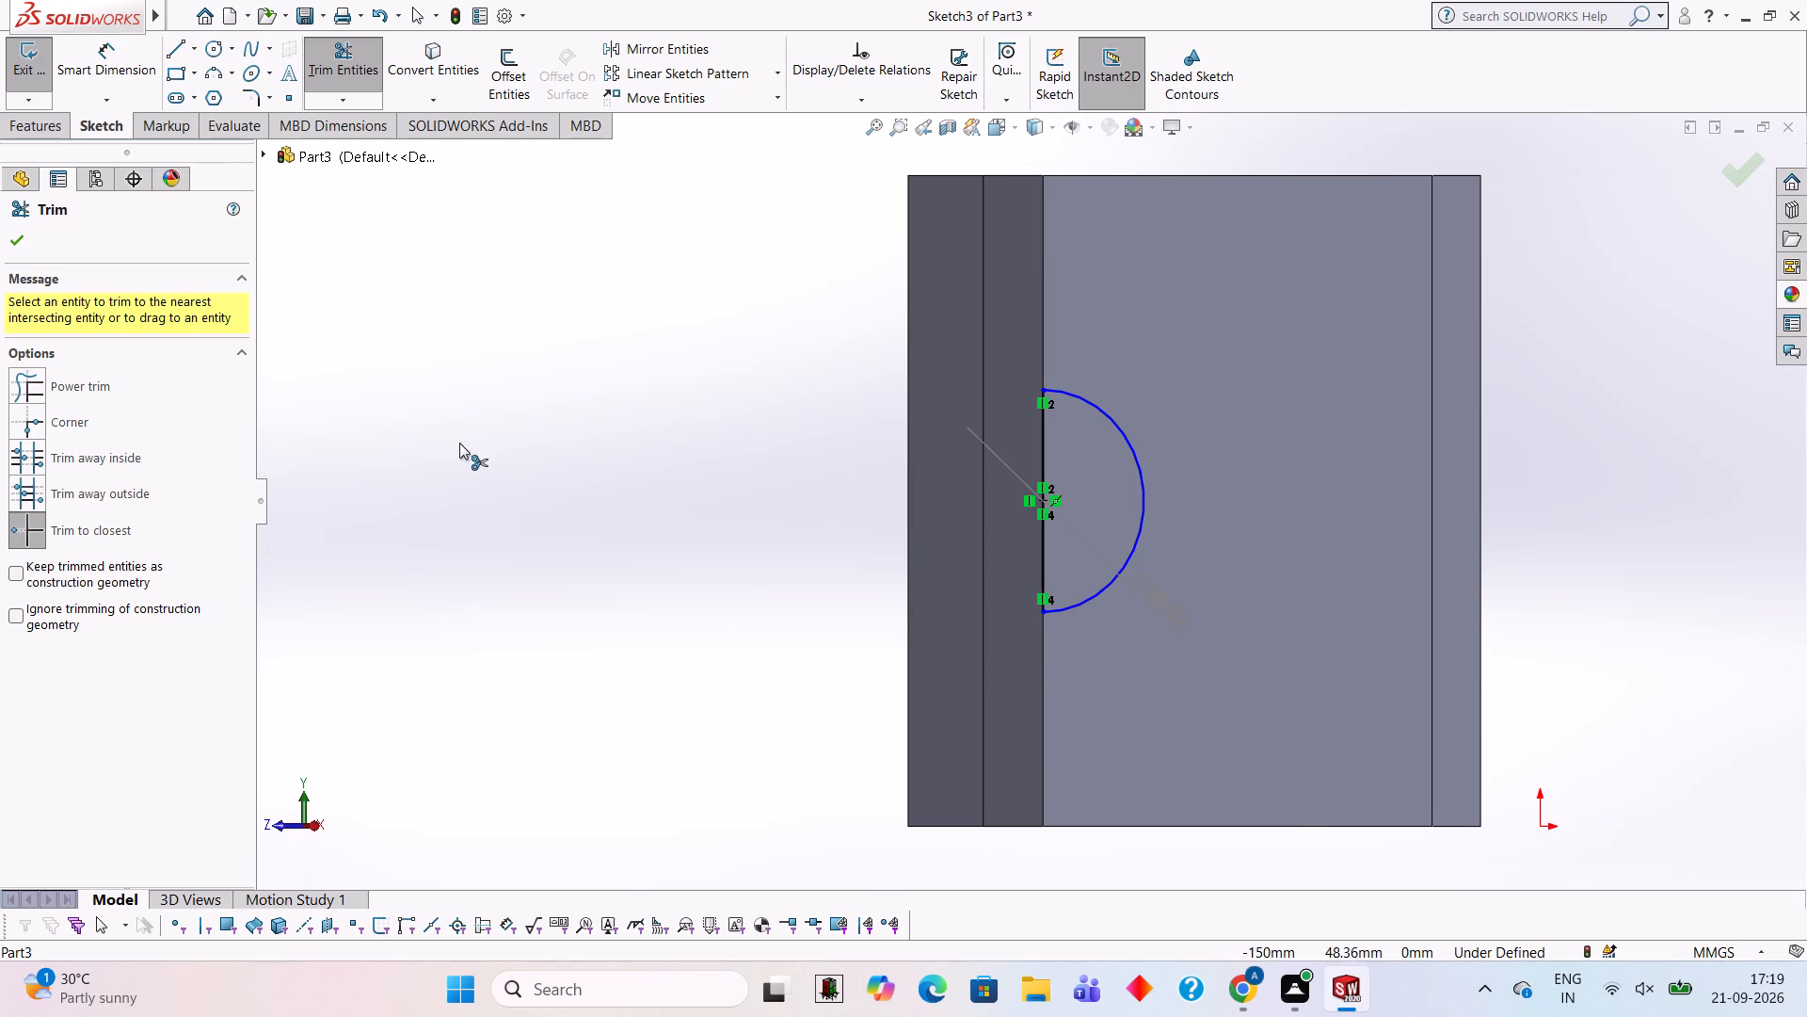
middle_drag(678, 444, 620, 413)
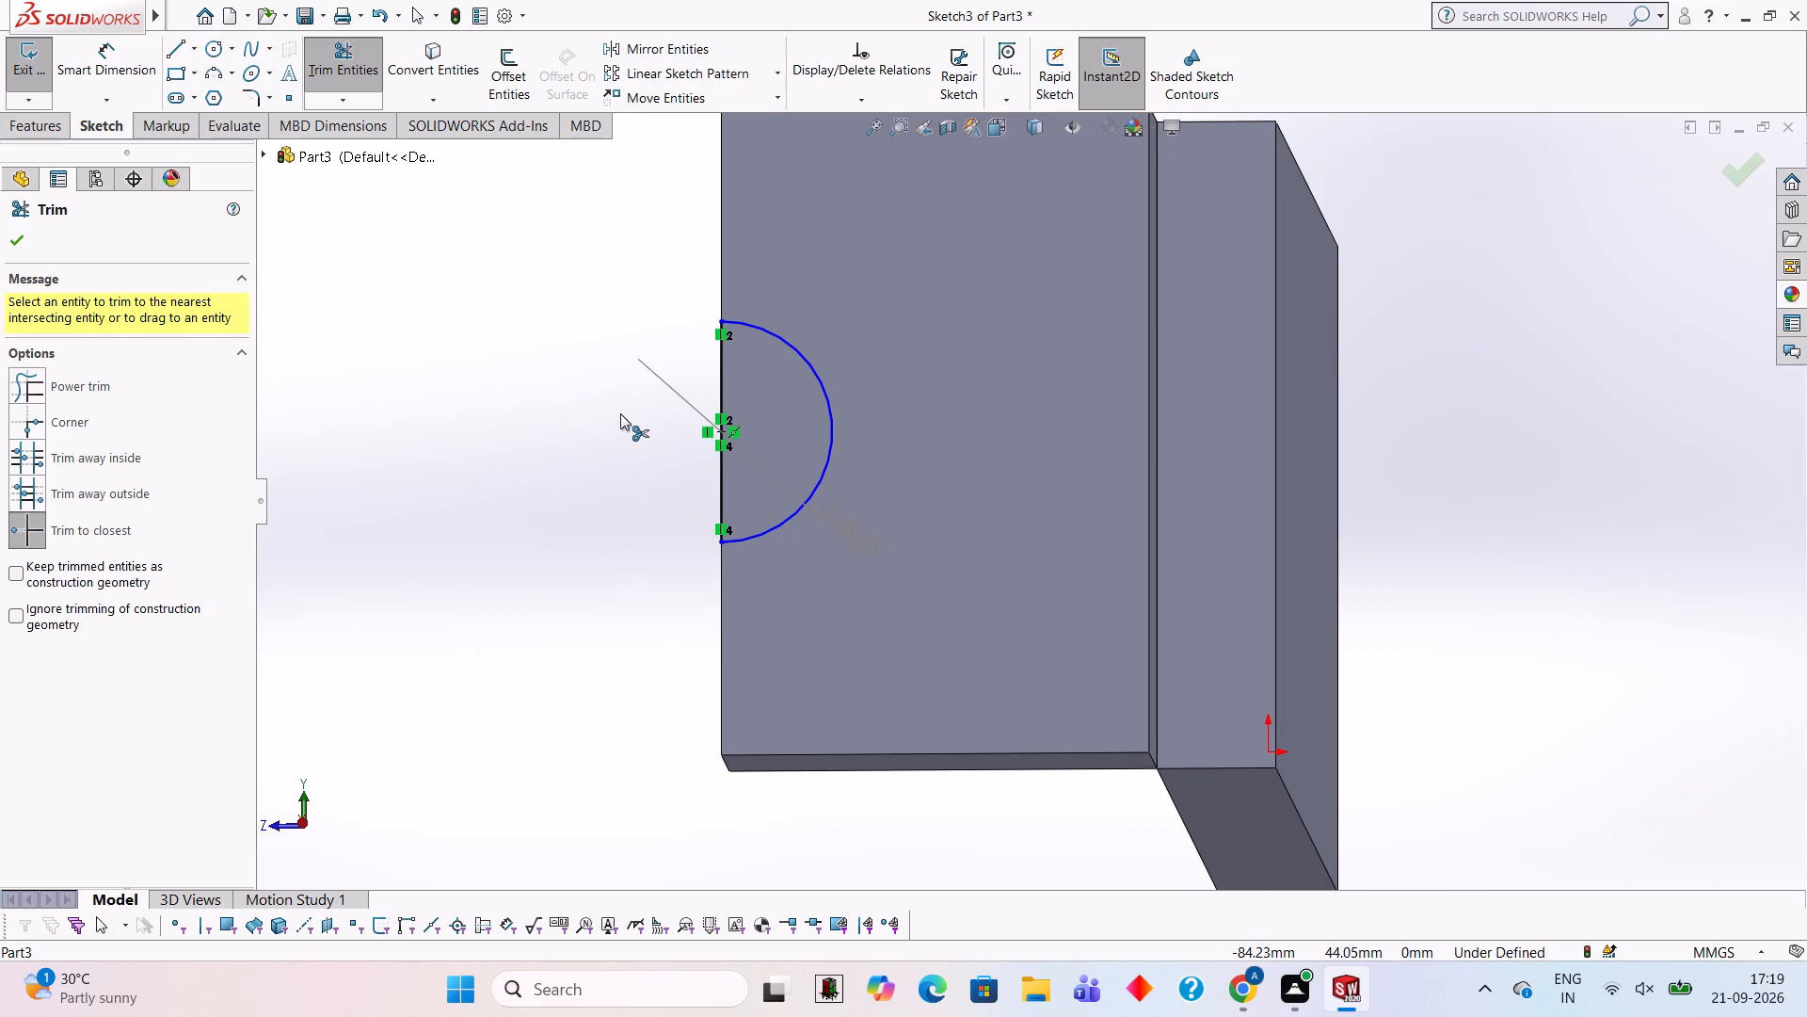
click(20, 136)
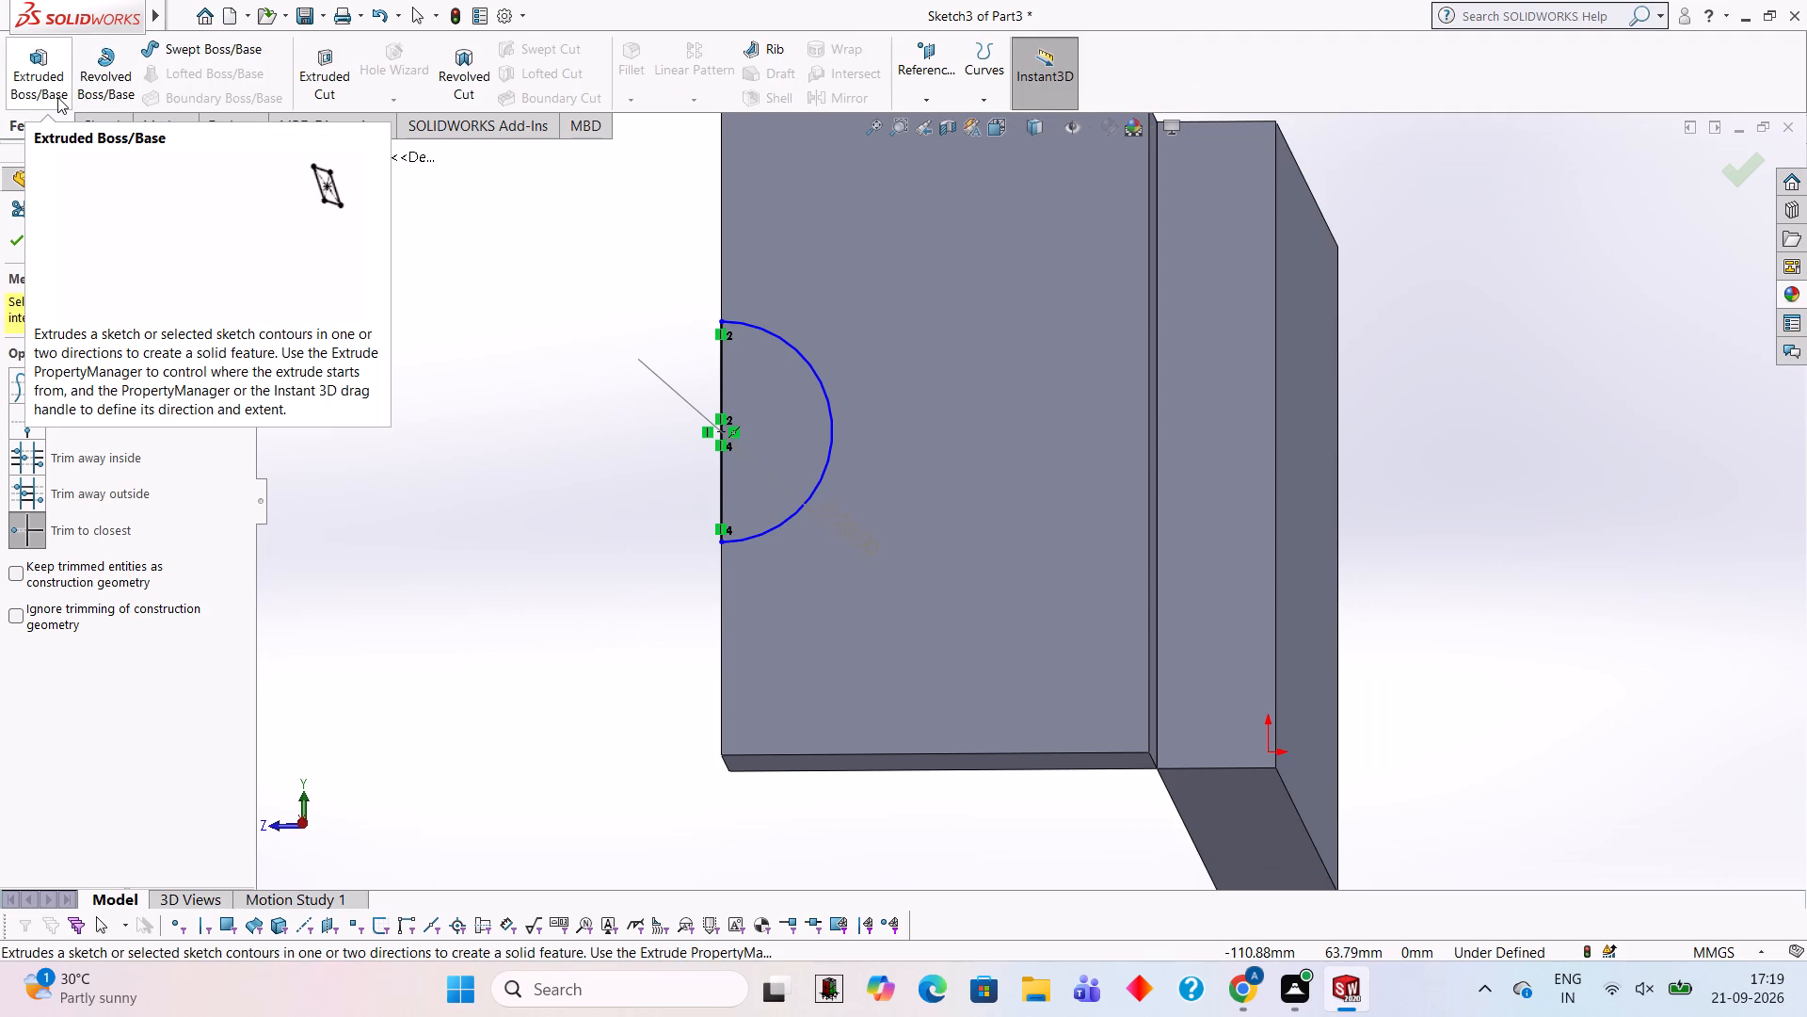
click(57, 97)
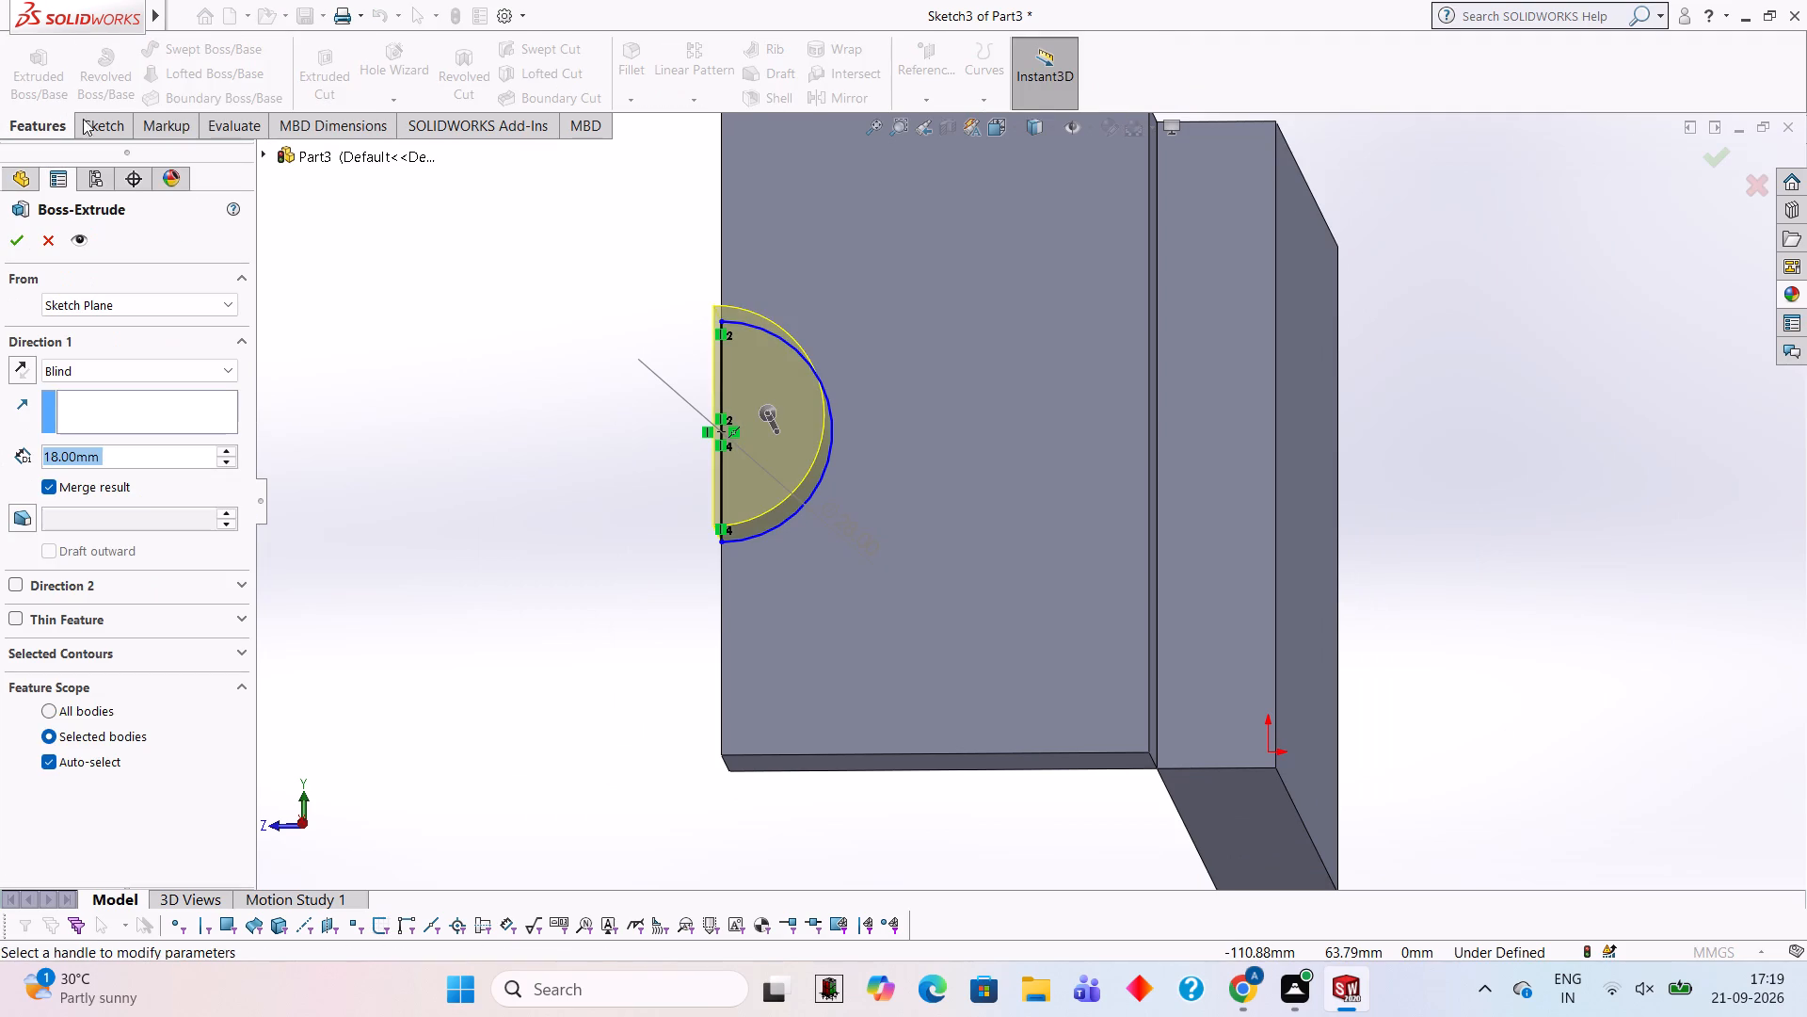
middle_drag(434, 365, 552, 426)
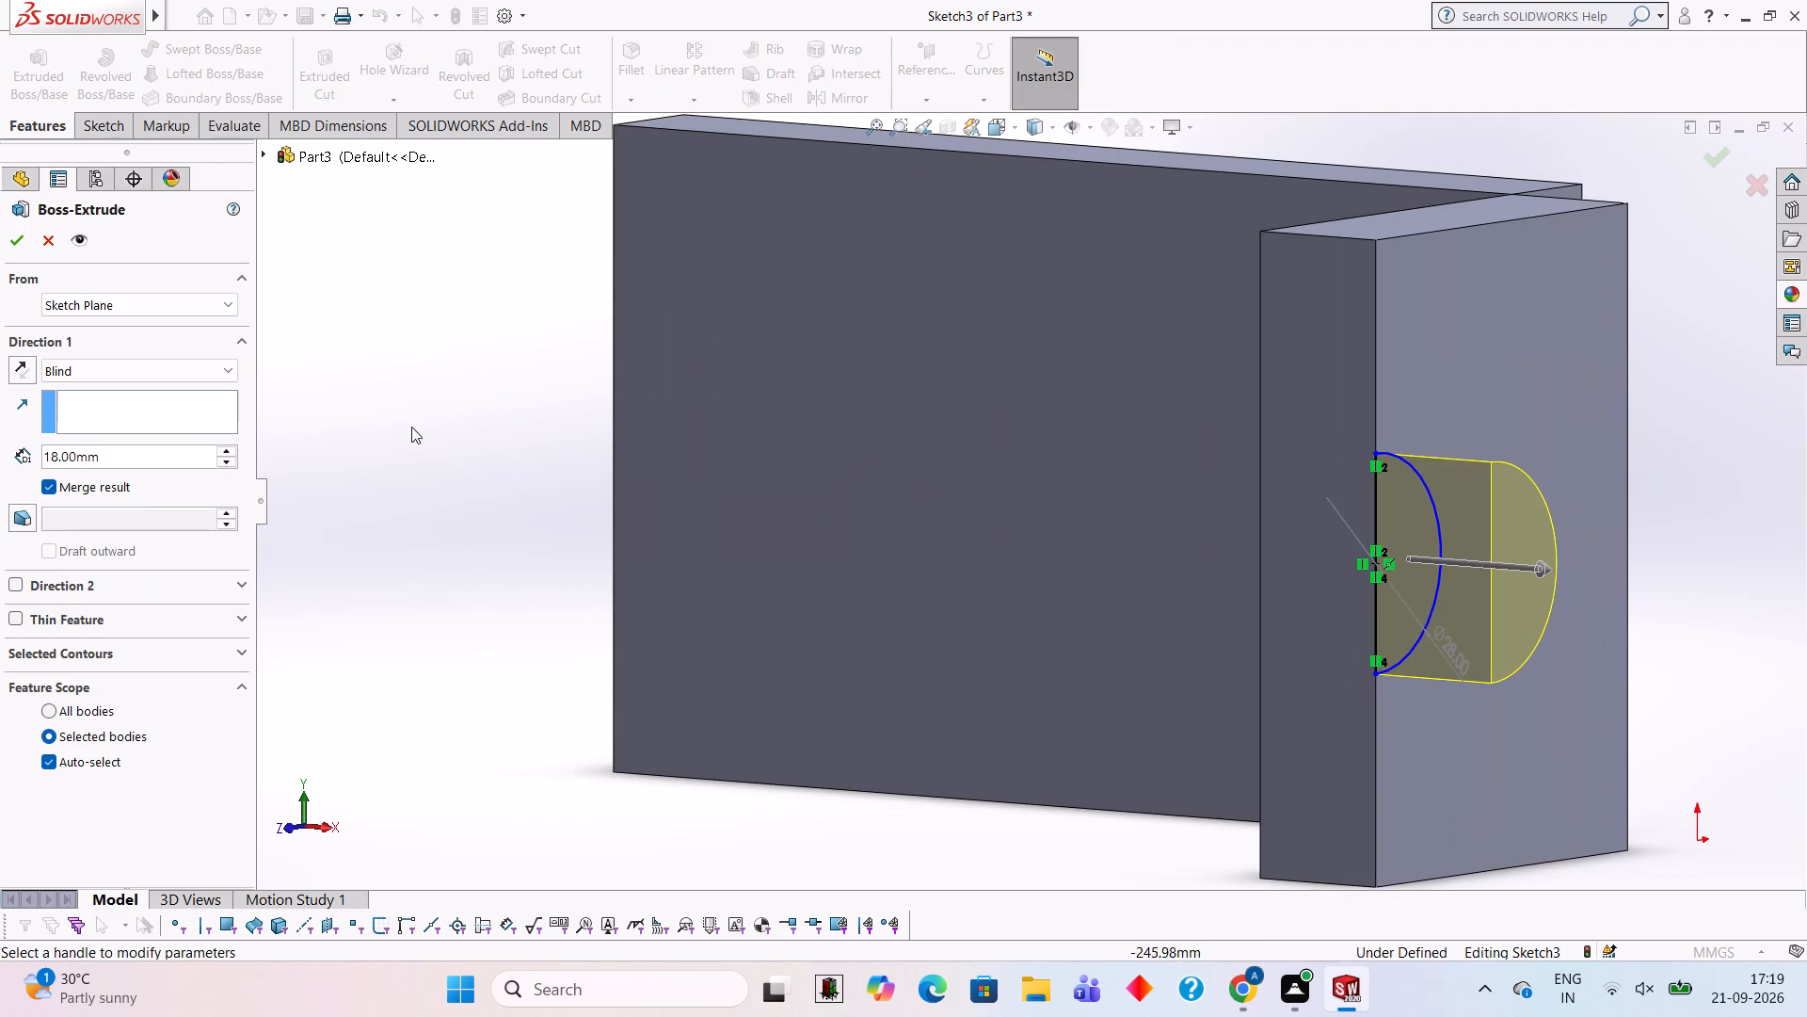
click(27, 364)
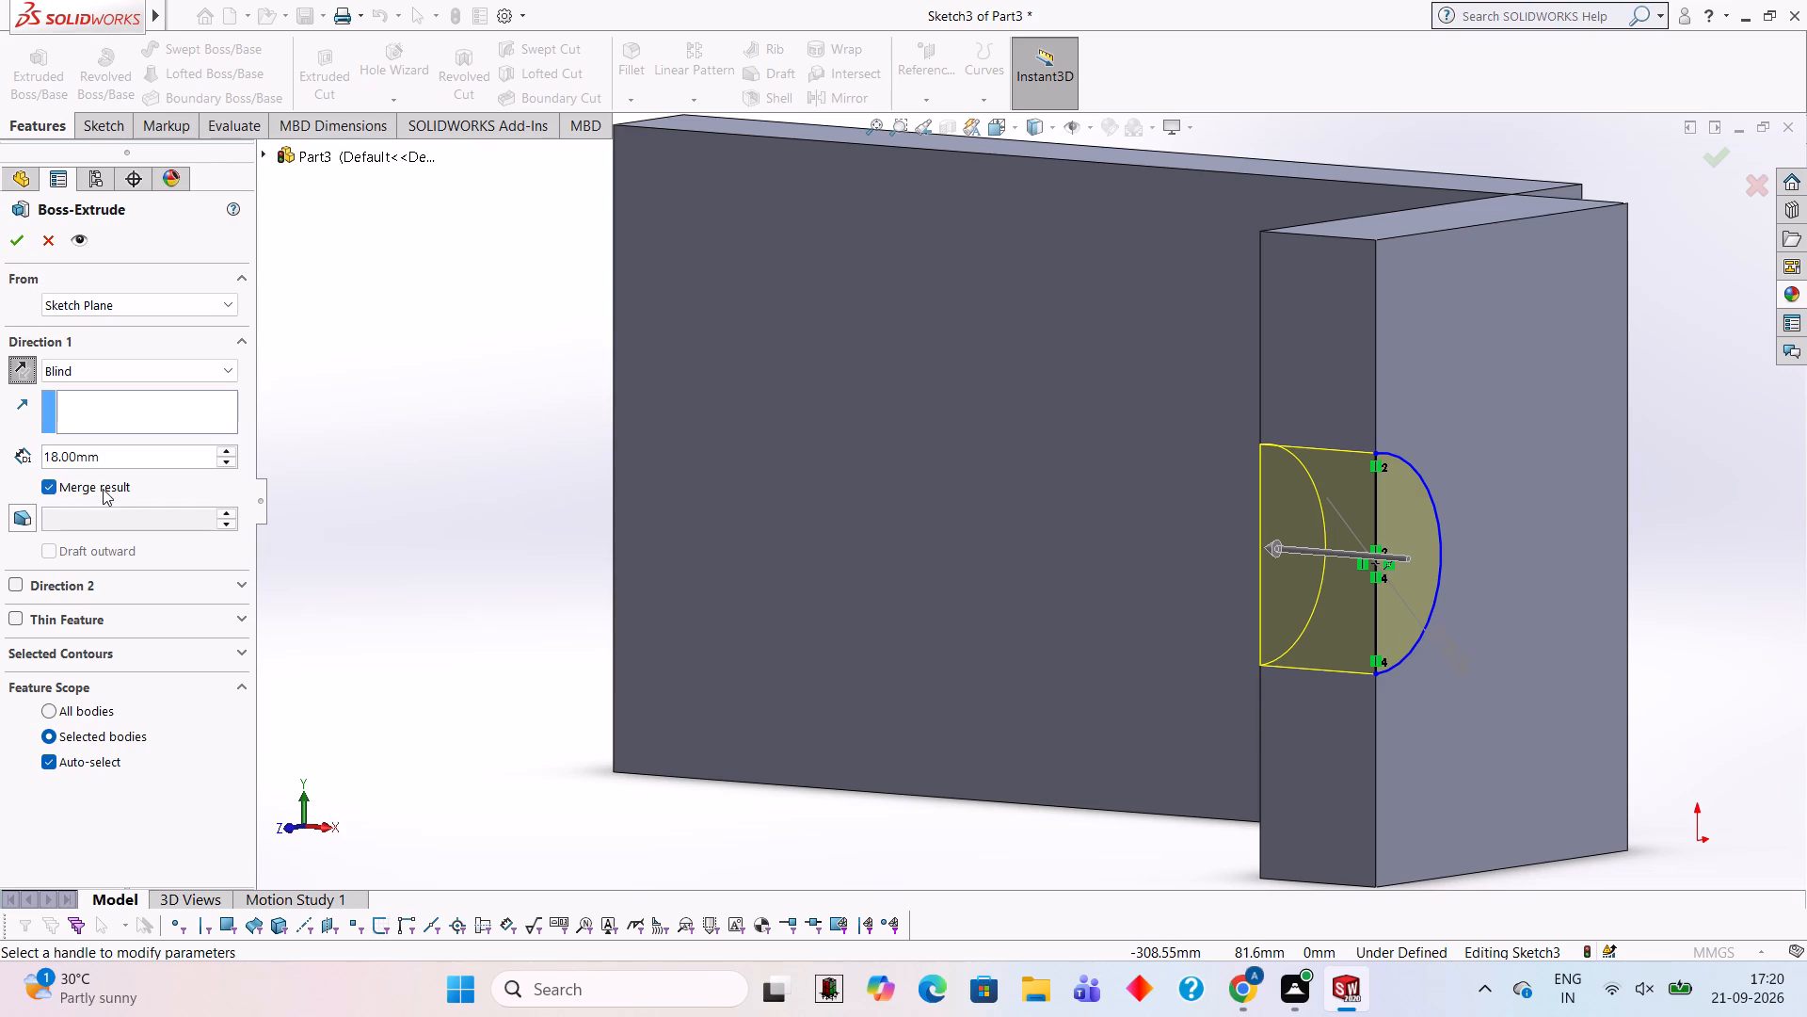
click(142, 465)
key(BackSpace)
key(BackSpace)
key(BackSpace)
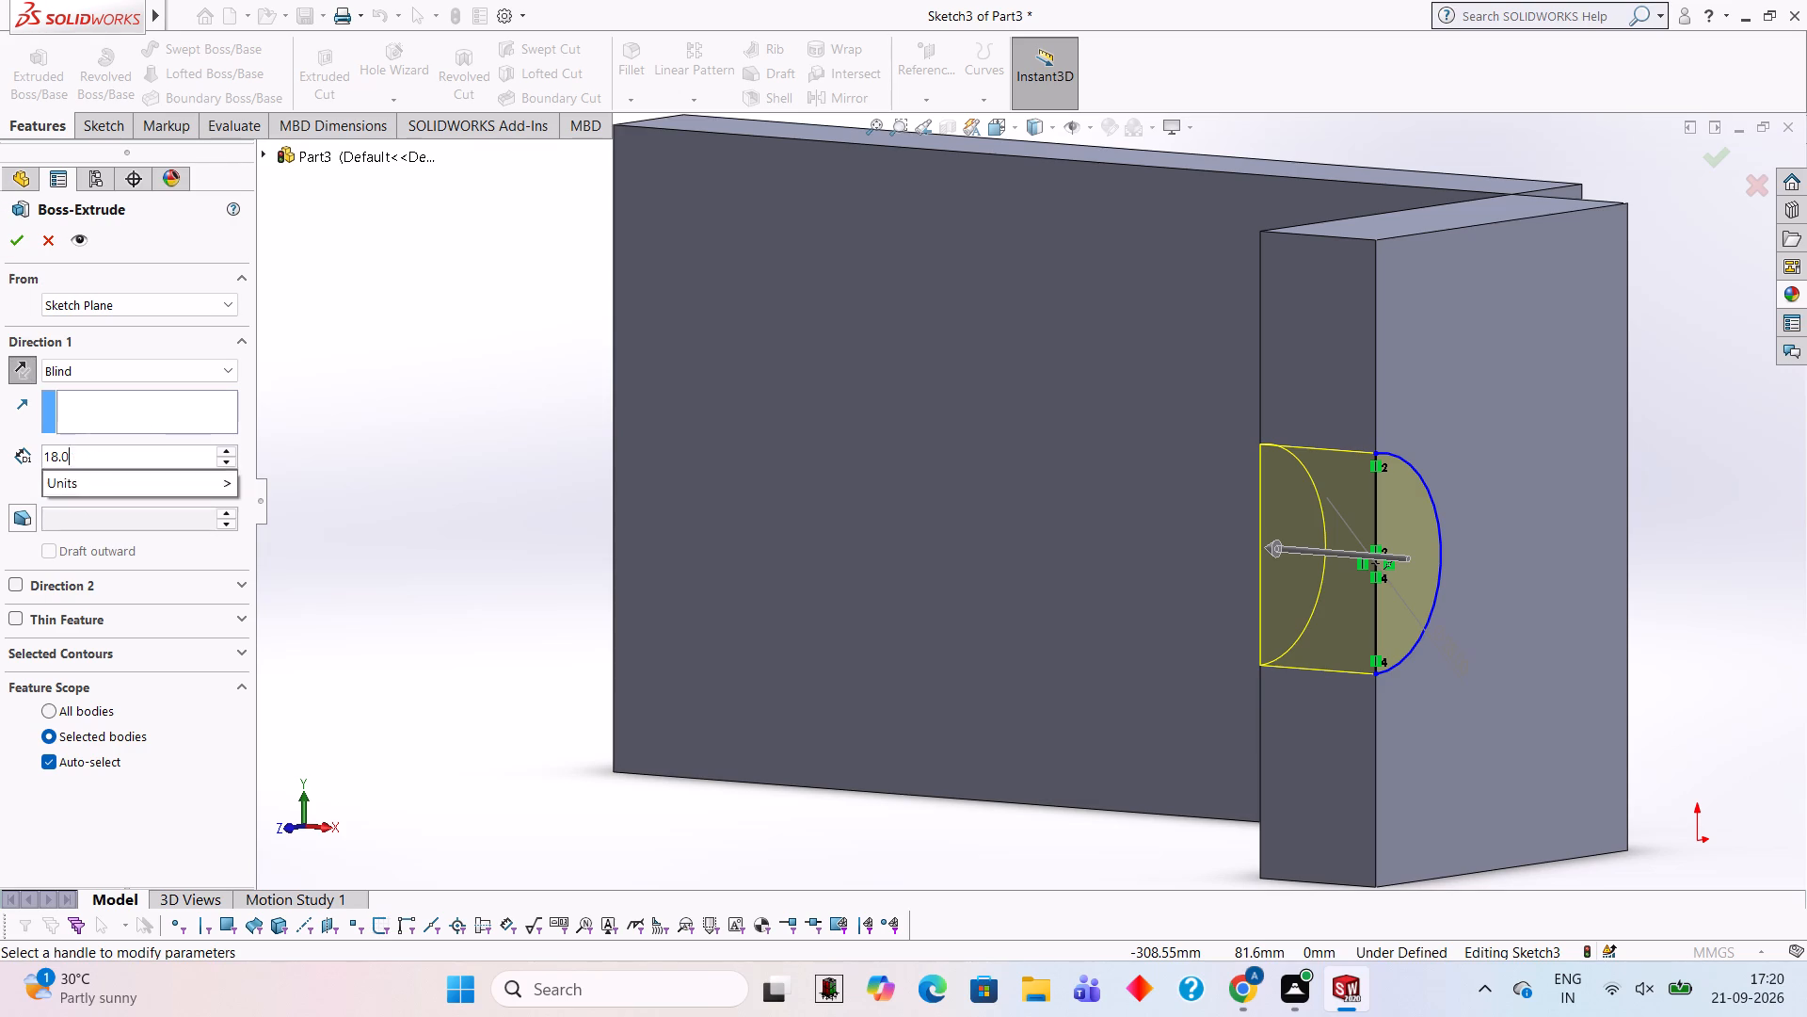
key(BackSpace)
key(BackSpace)
key(BackSpace)
key(BackSpace)
key(BackSpace)
text(28)
key(Return)
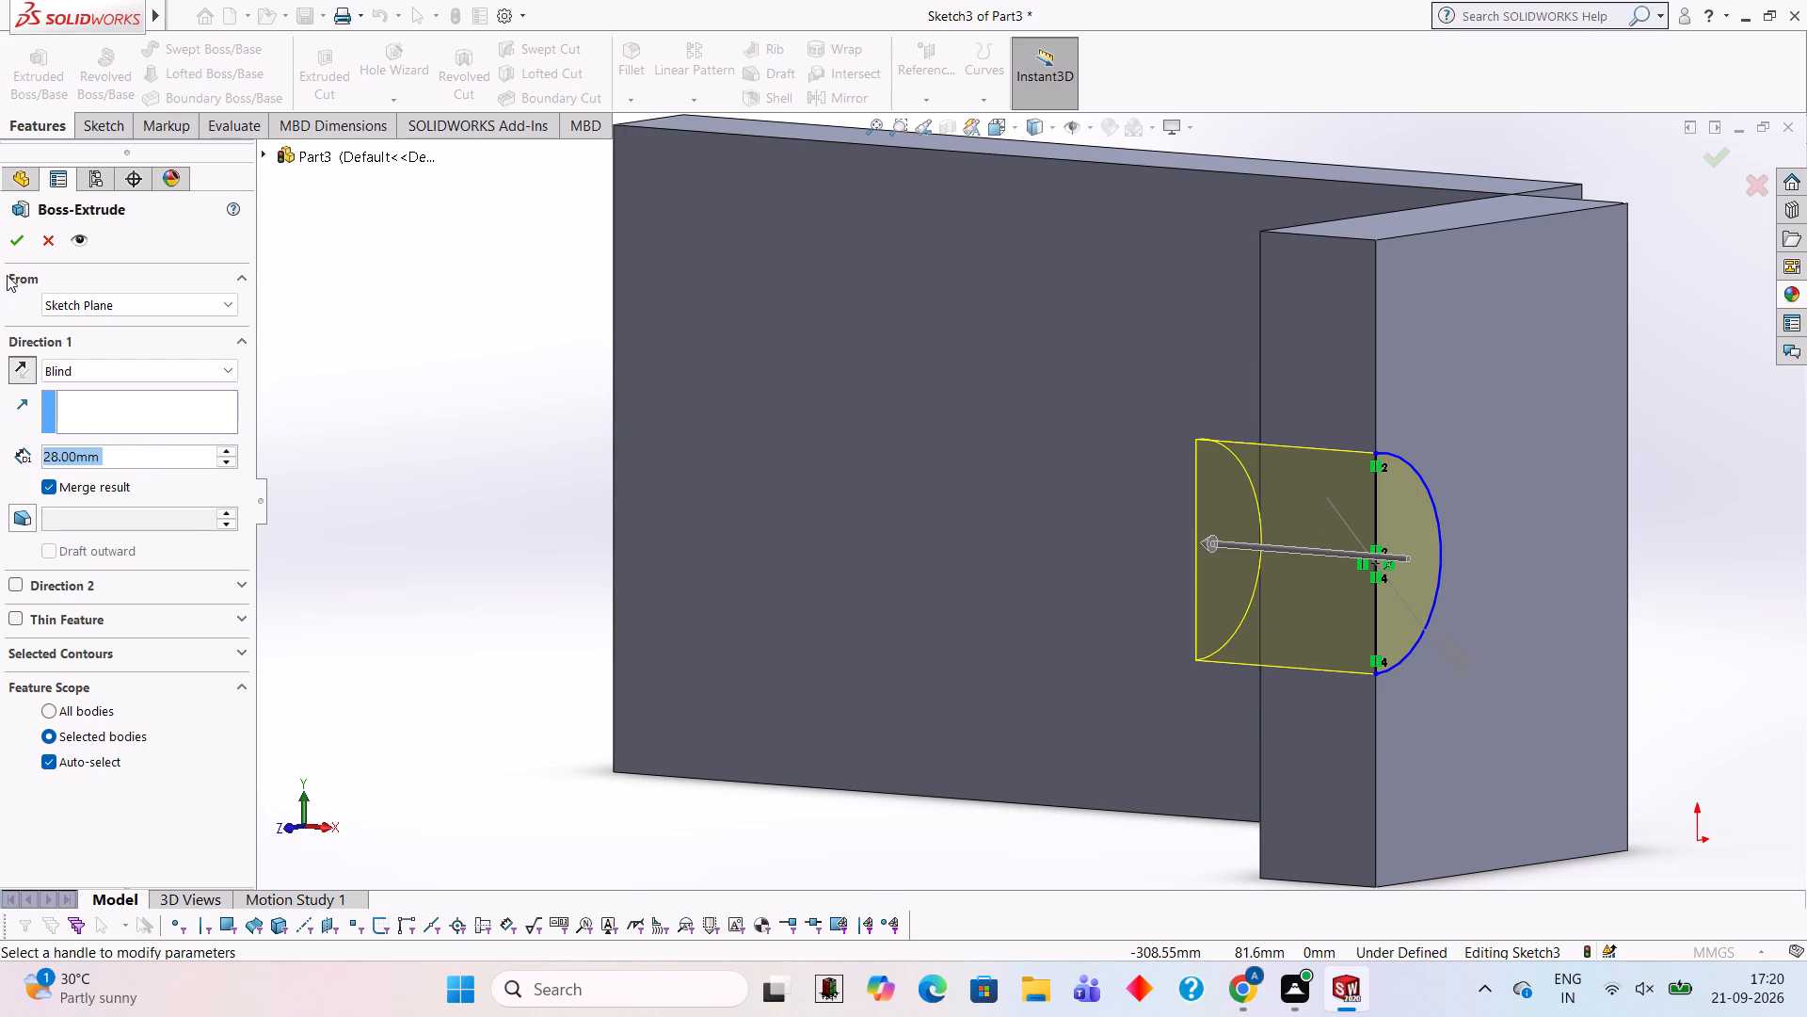
click(21, 253)
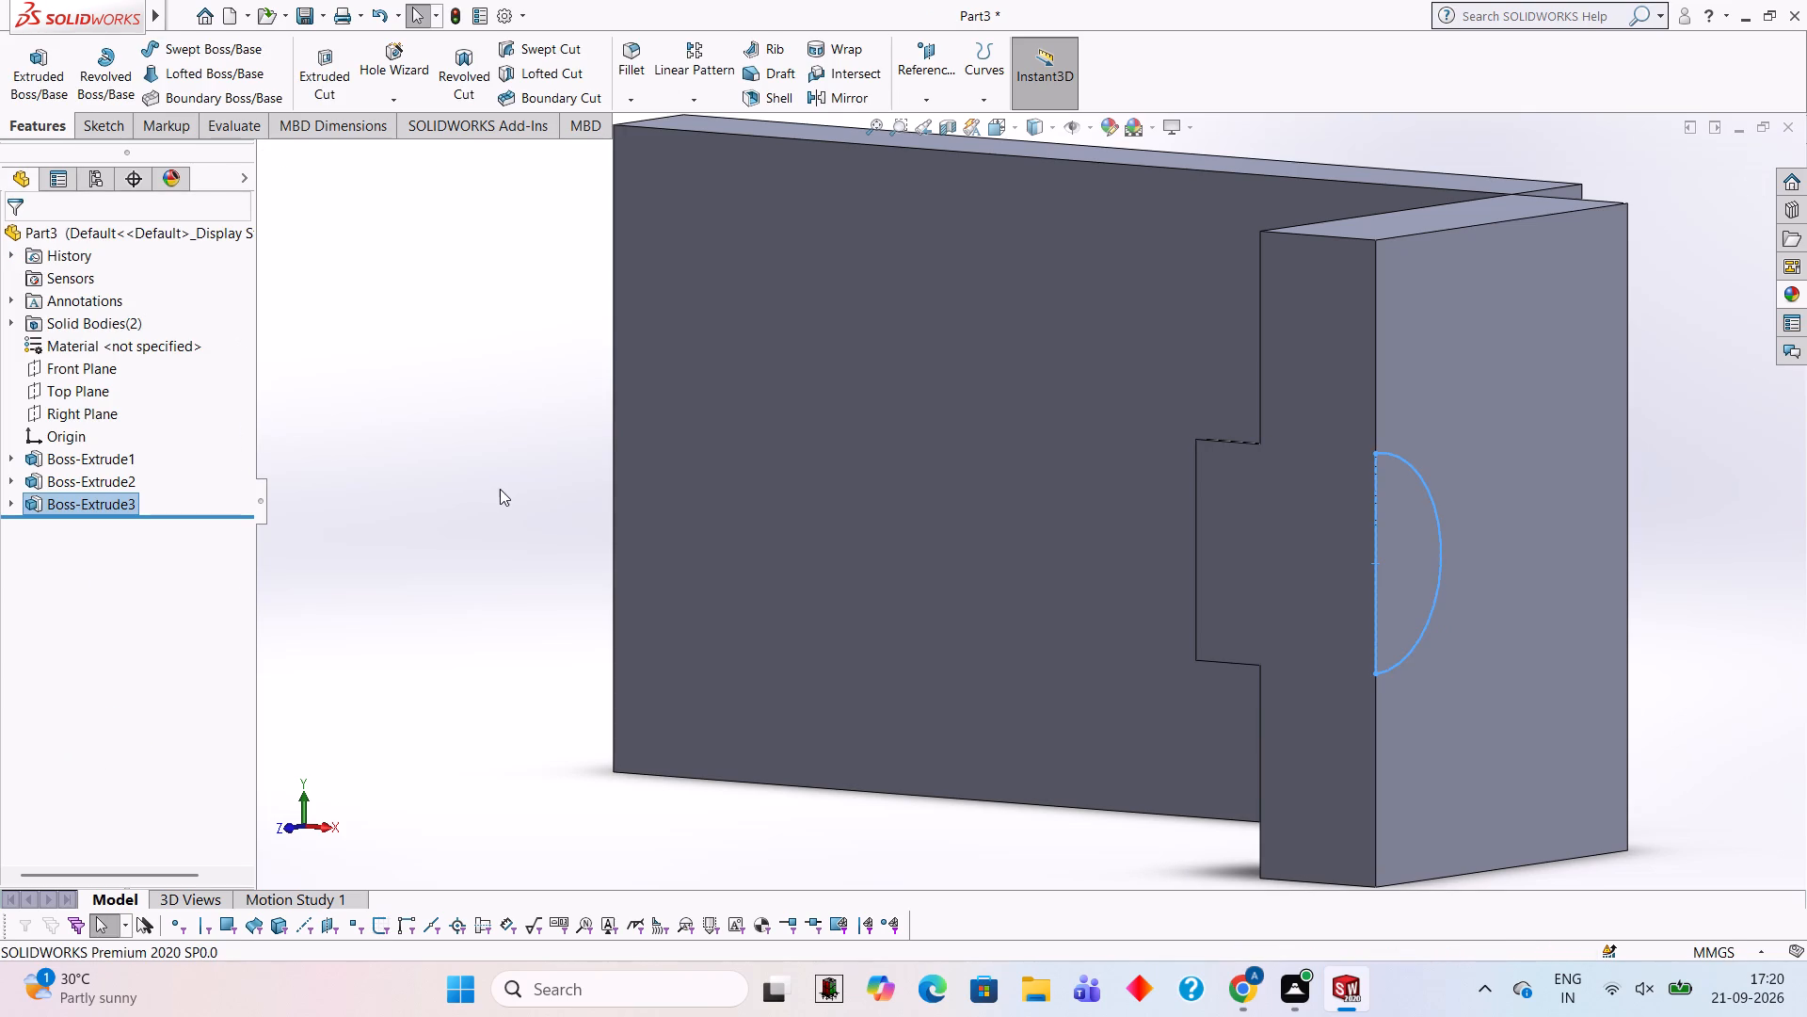
Open a new sketch on the half-round boss's semicircular end face and orient the view normal to it.
click(500, 489)
middle_drag(497, 488, 700, 505)
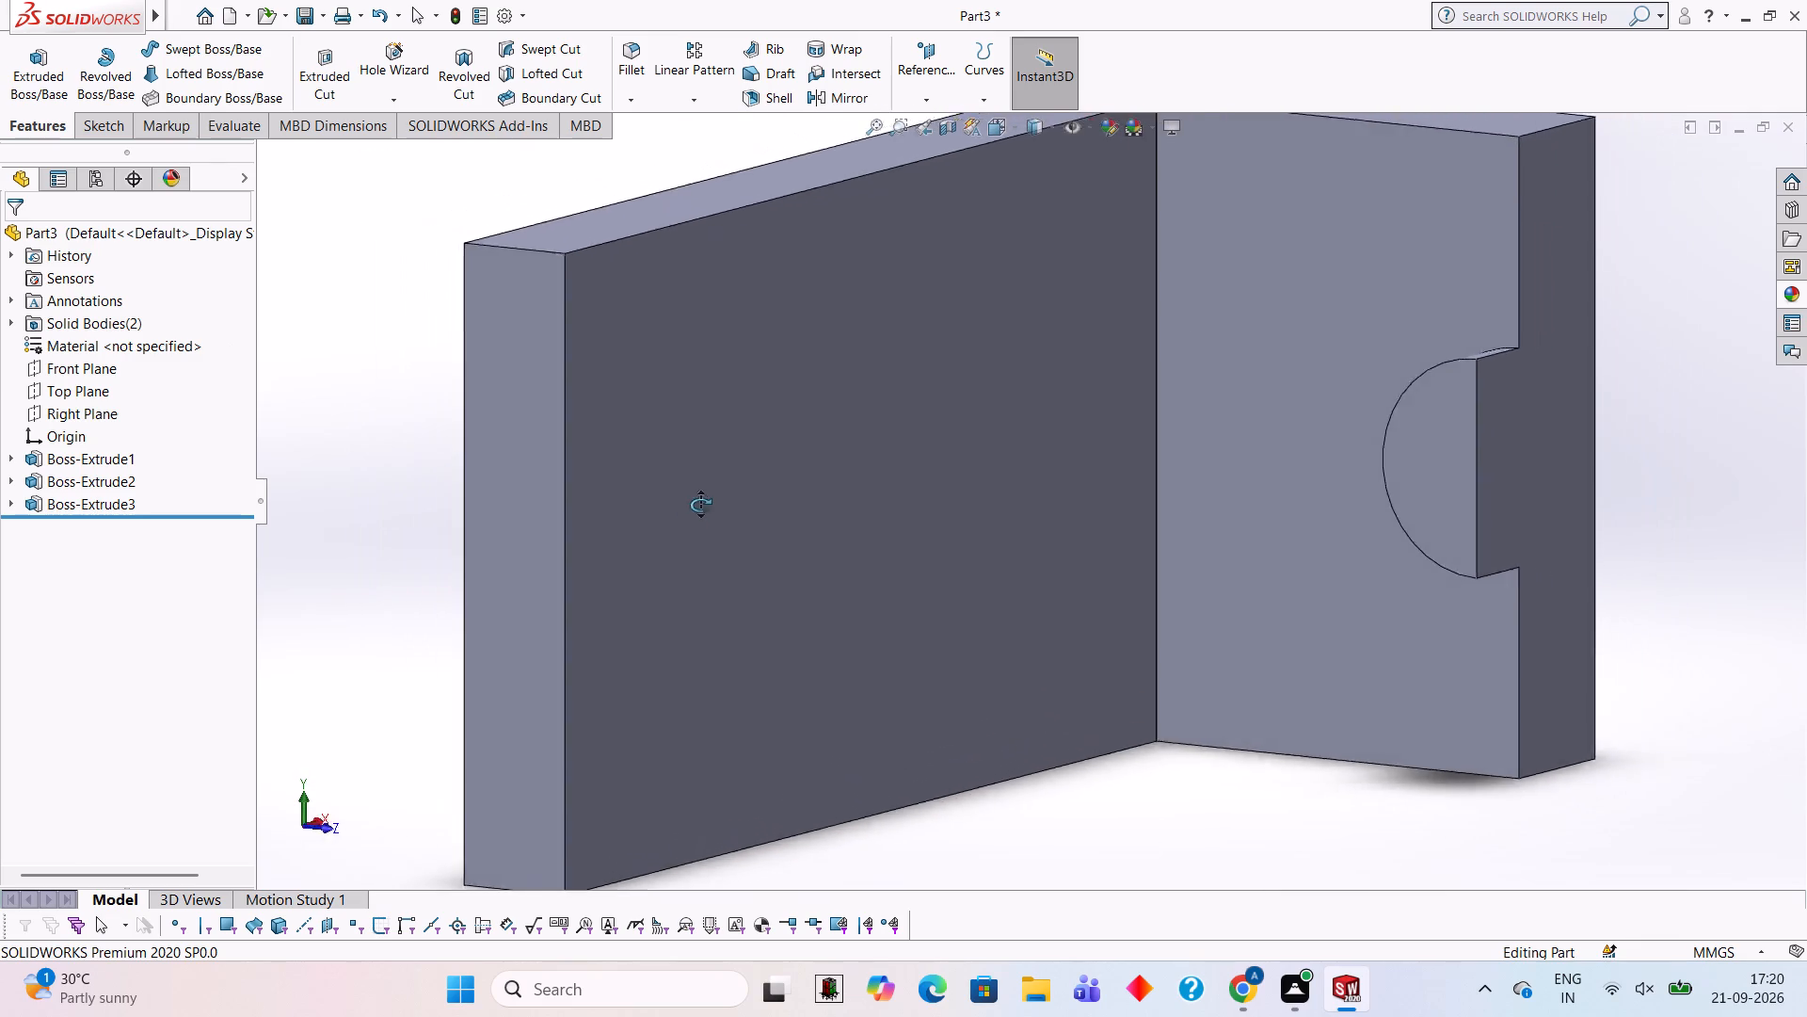
middle_drag(700, 505, 708, 505)
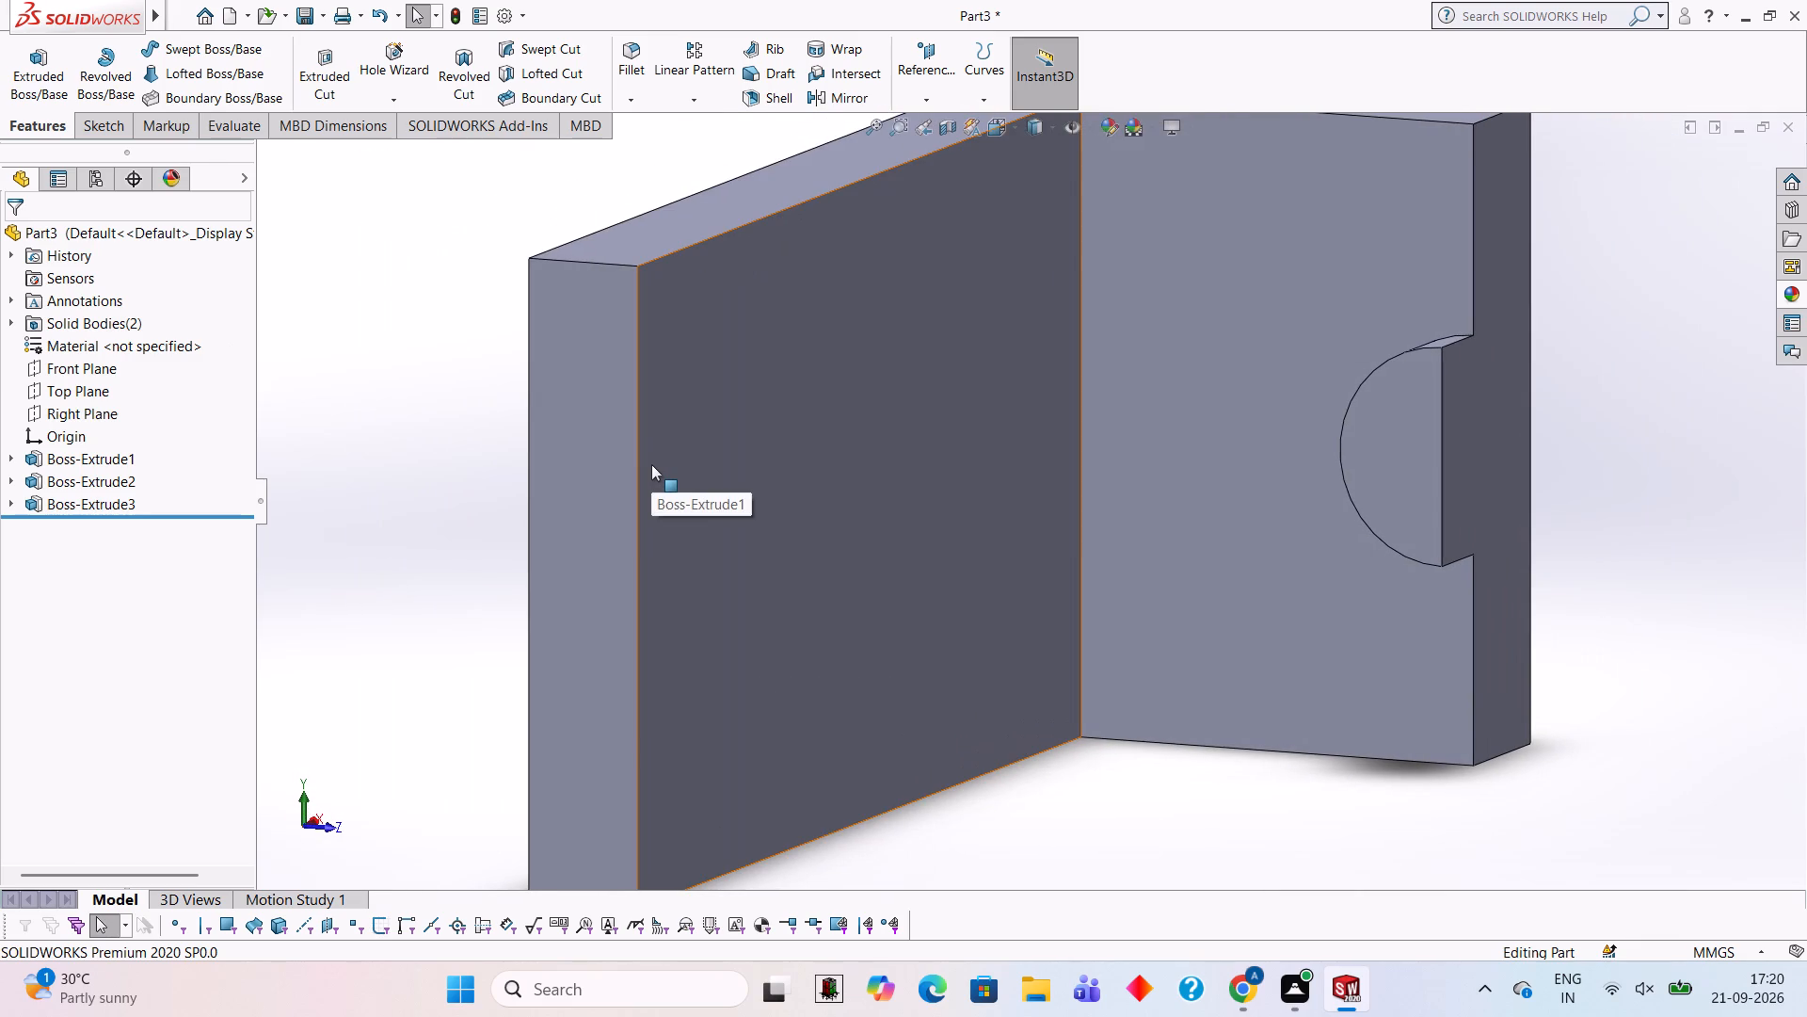
click(1390, 425)
click(1478, 367)
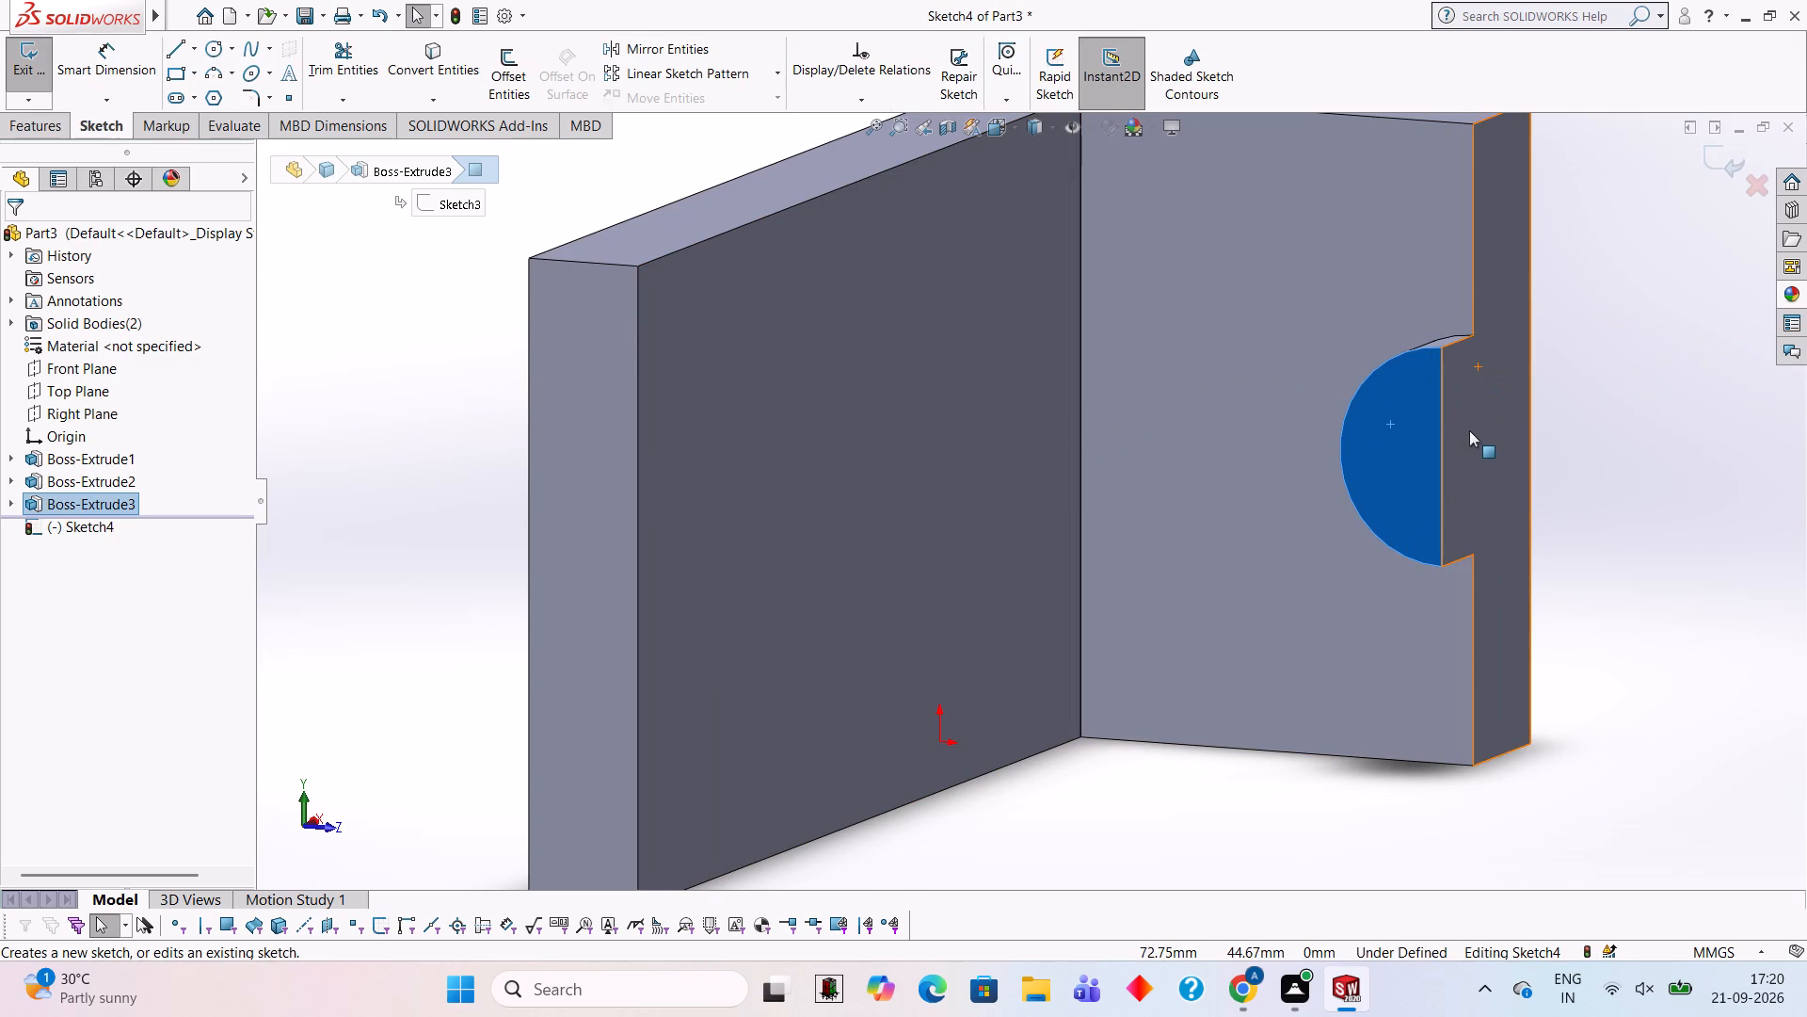
key(ctrl+8)
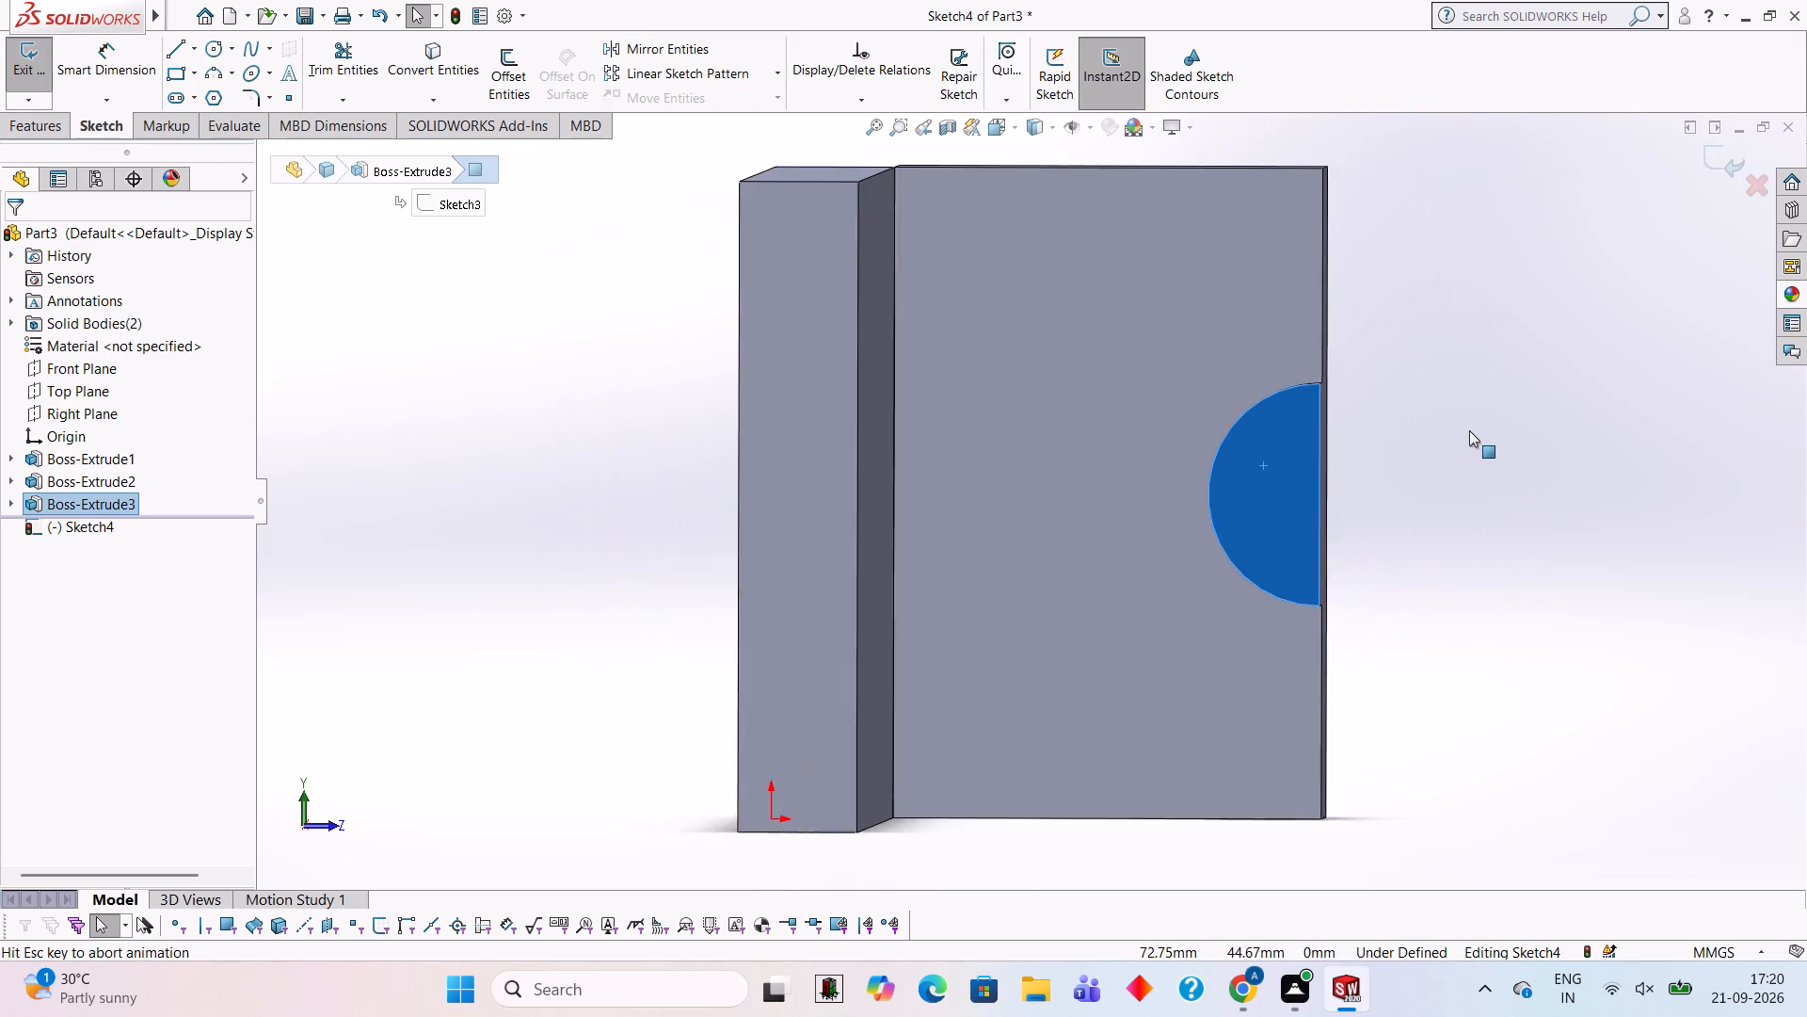
Sketch a 44 mm diameter circle centred on the midpoint of the half-round boss's straight edge.
click(216, 40)
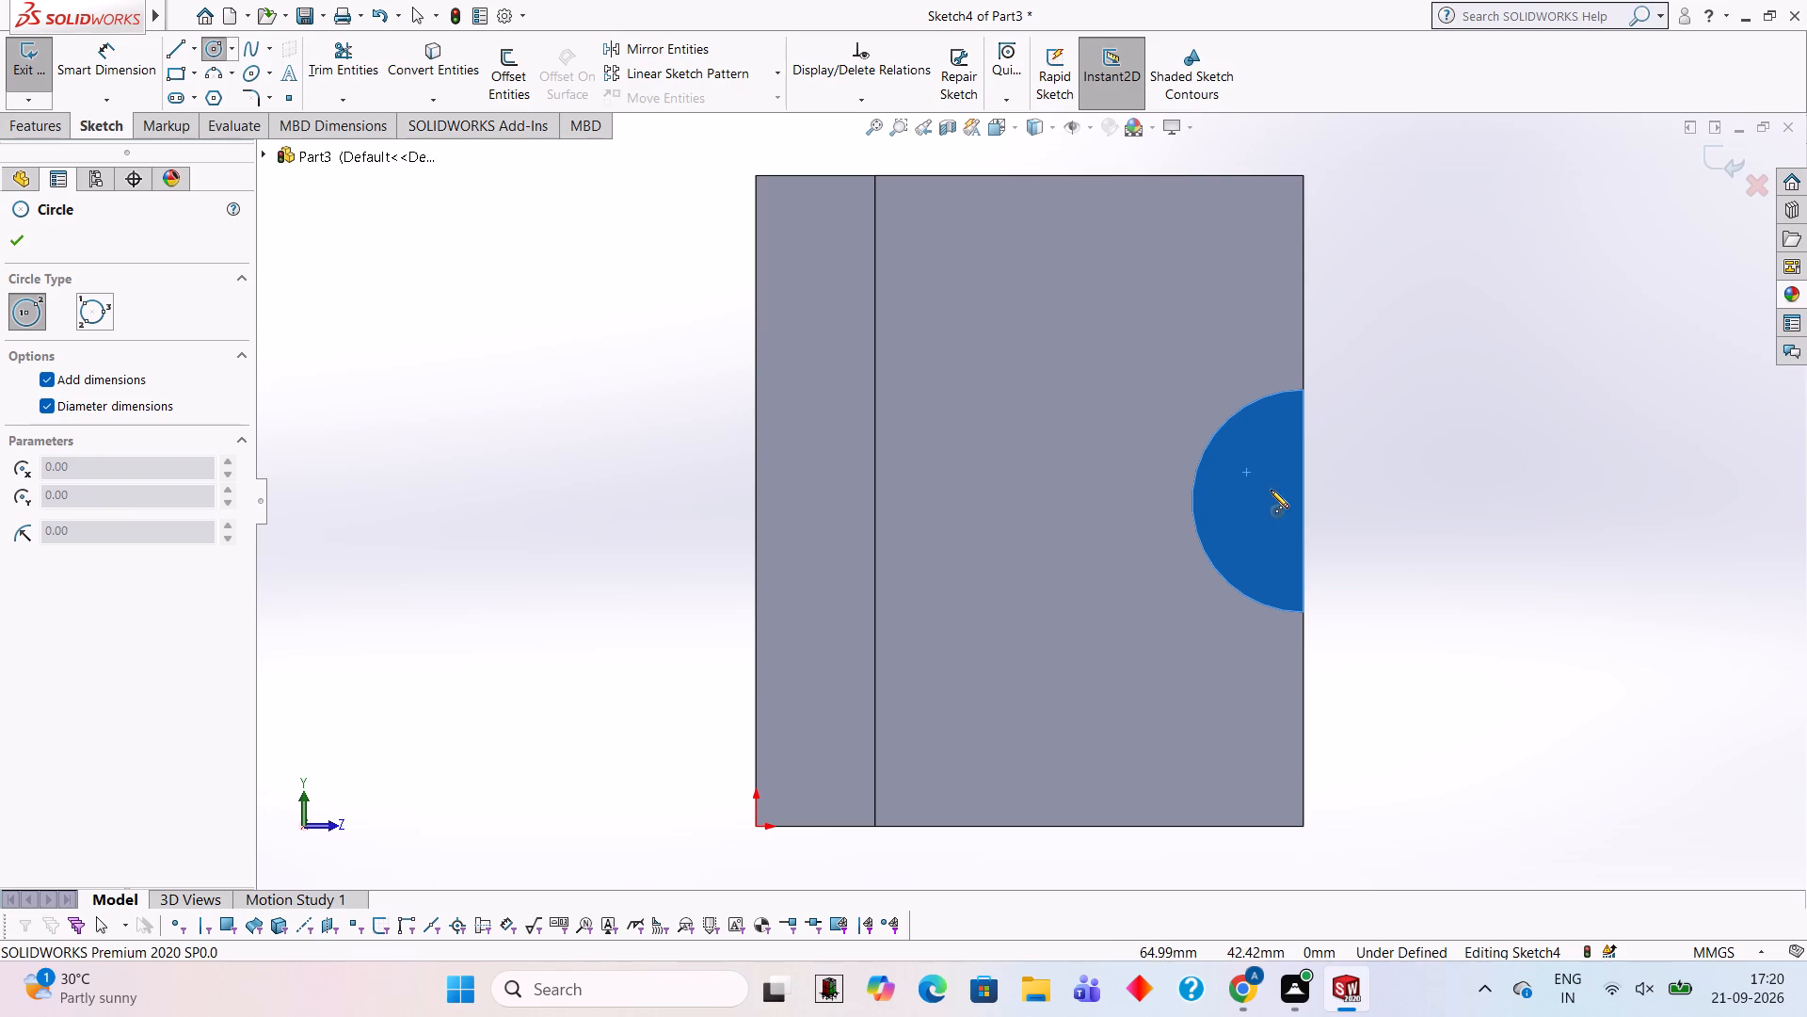
click(1304, 502)
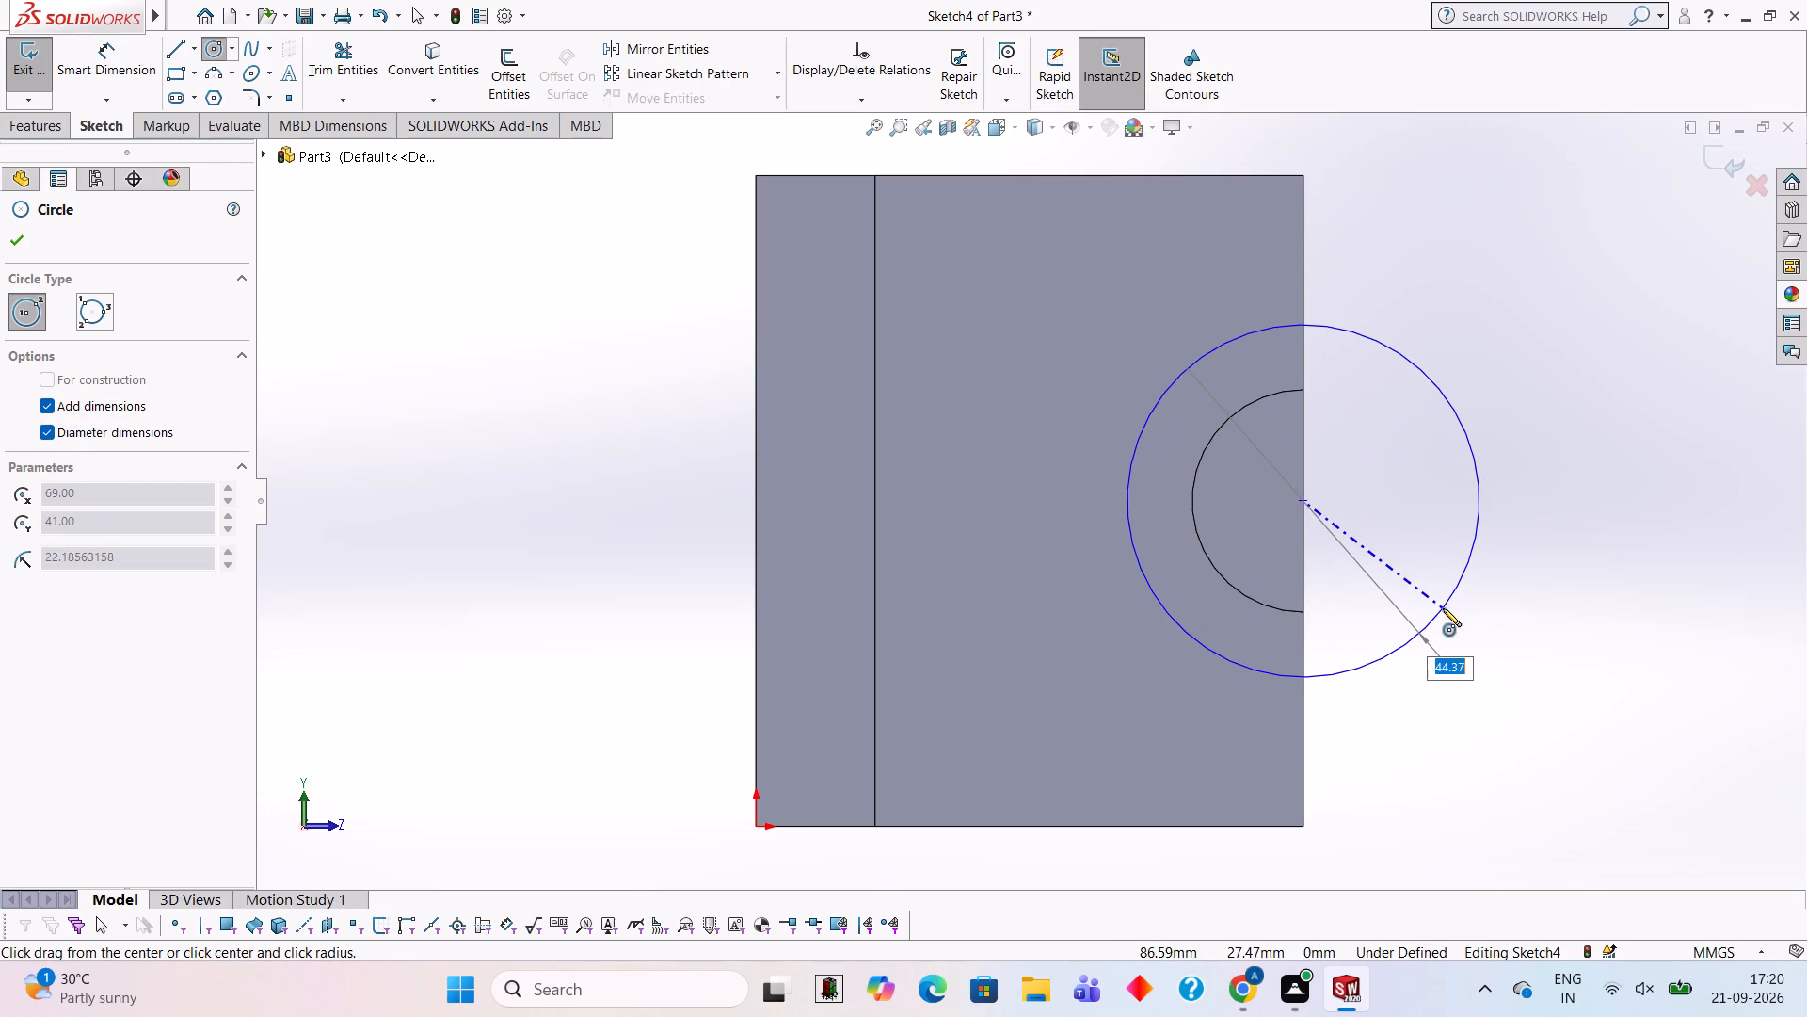
text(44)
key(Return)
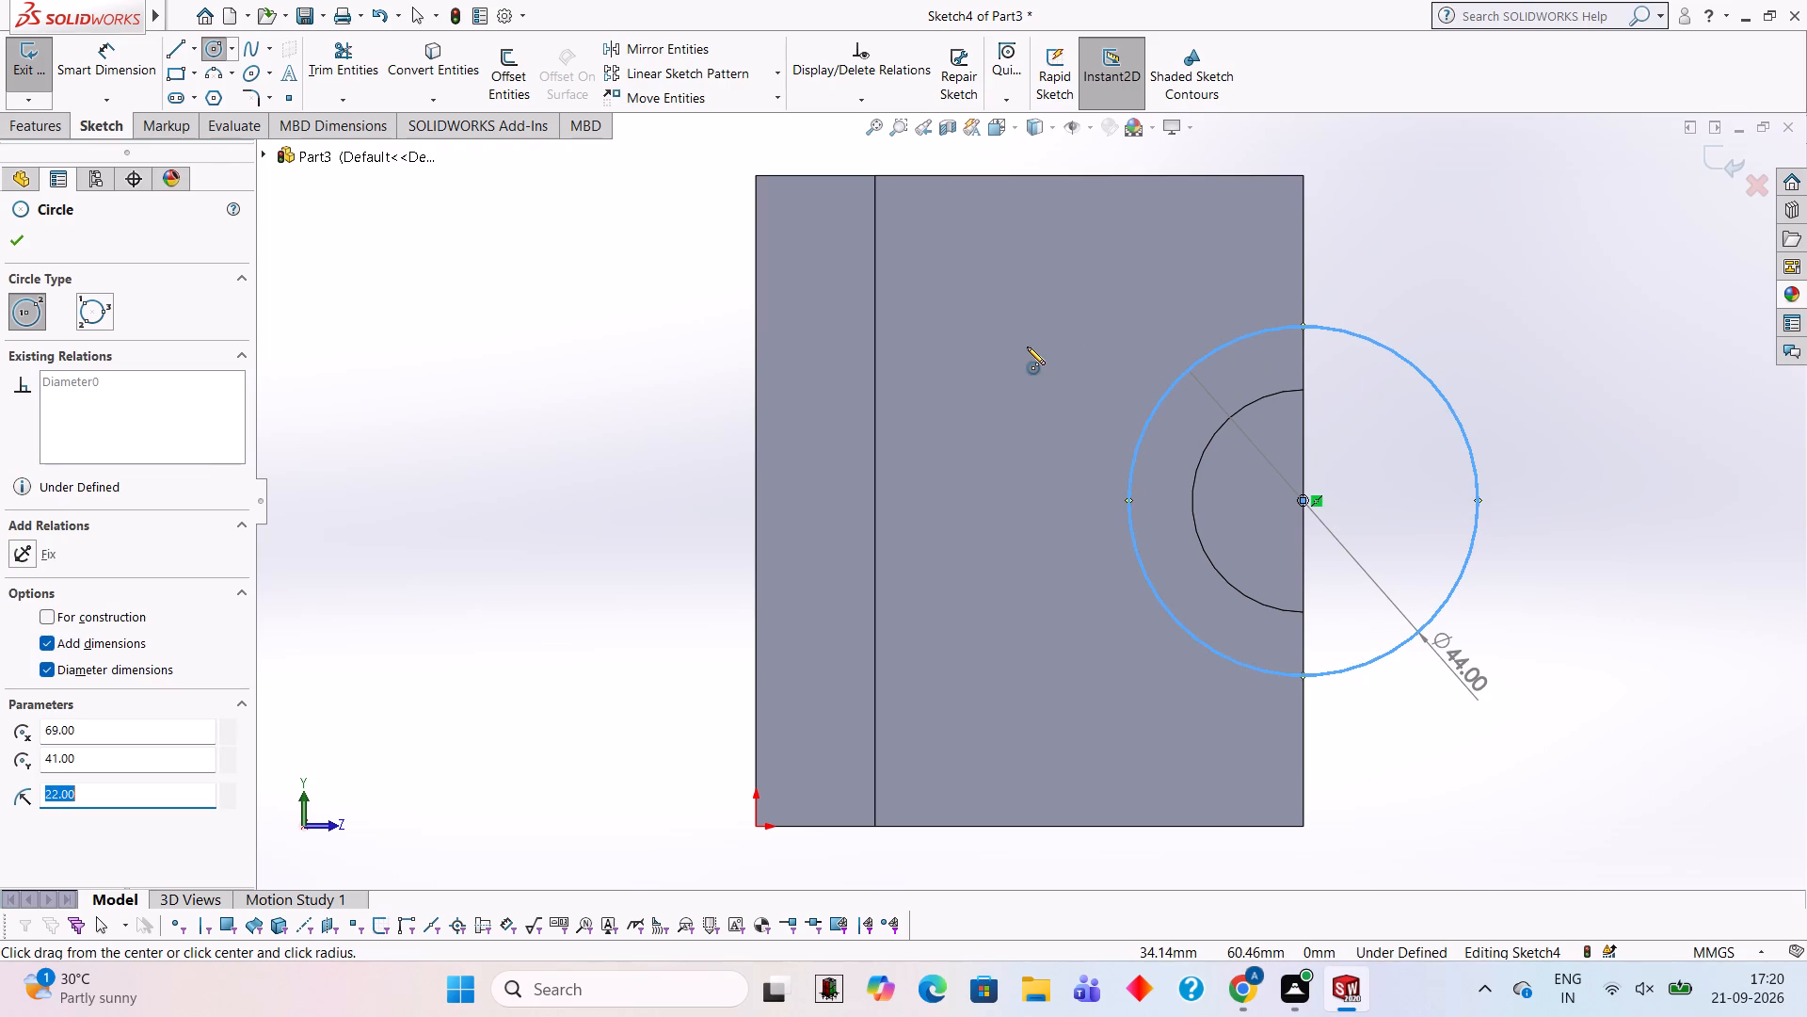
Draw a vertical diameter line across the 44 mm circle along the free edge and trim away the half outside the wall.
click(175, 53)
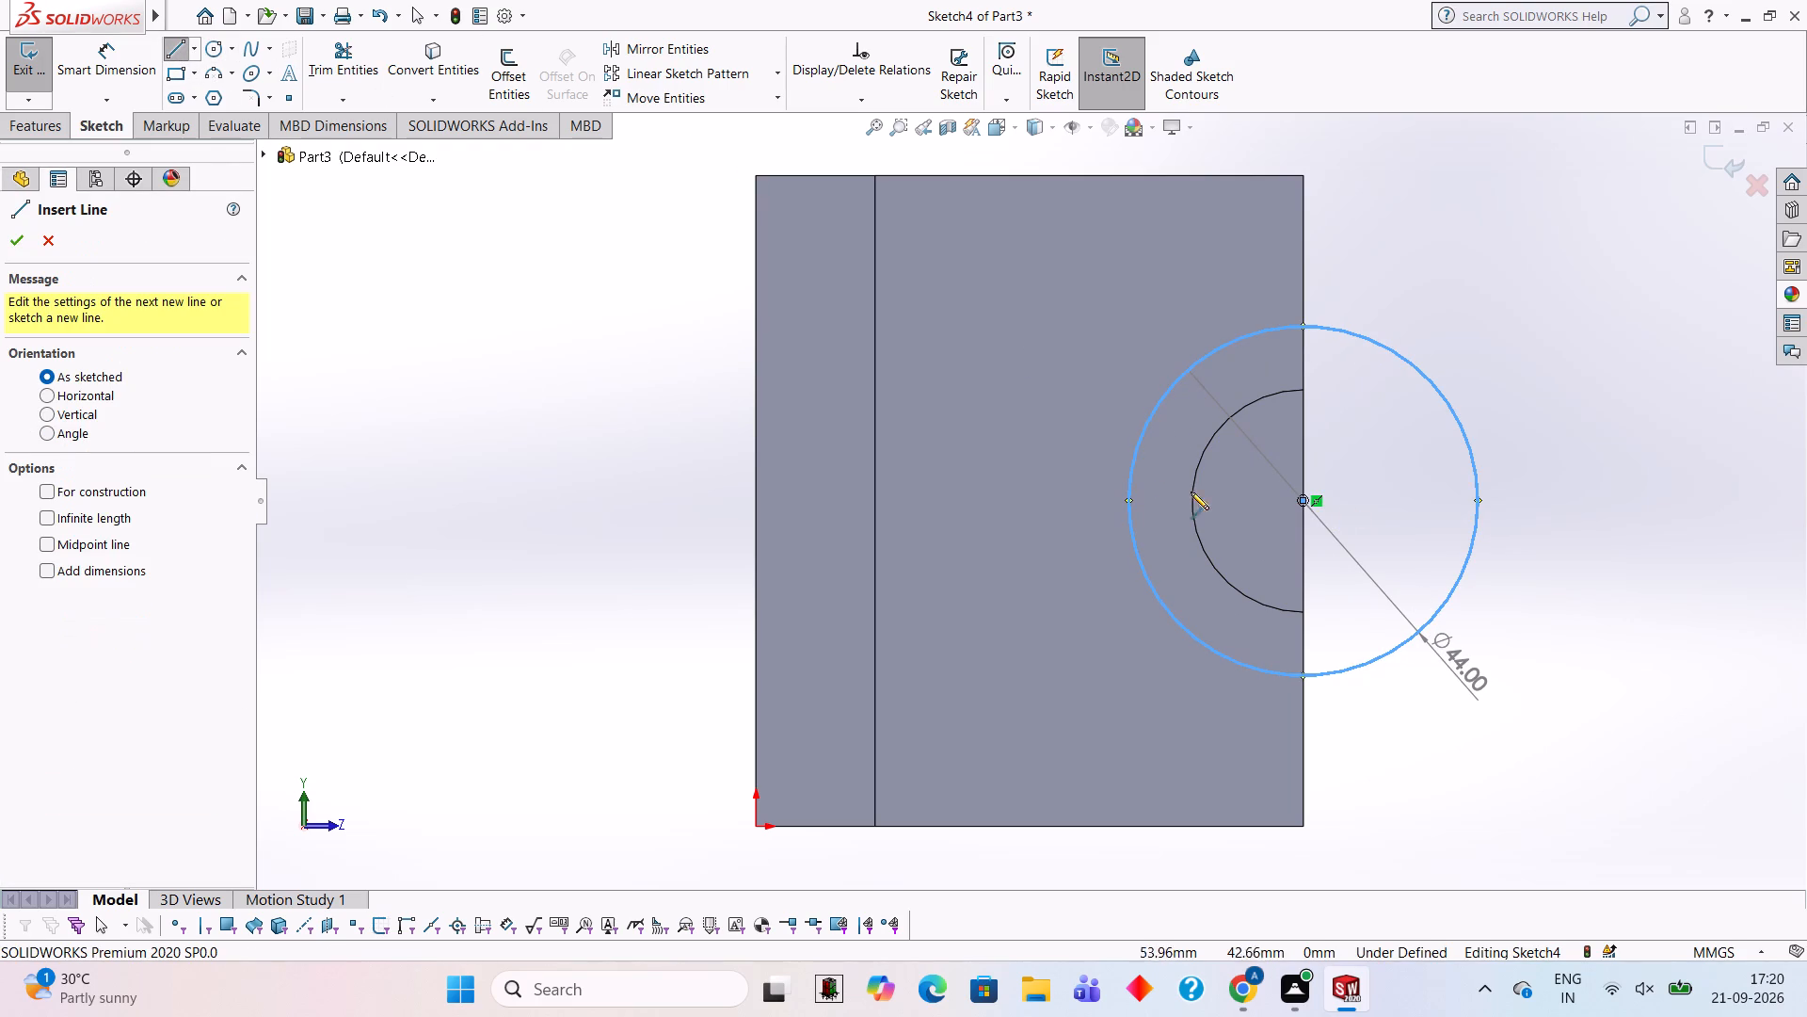
click(1302, 327)
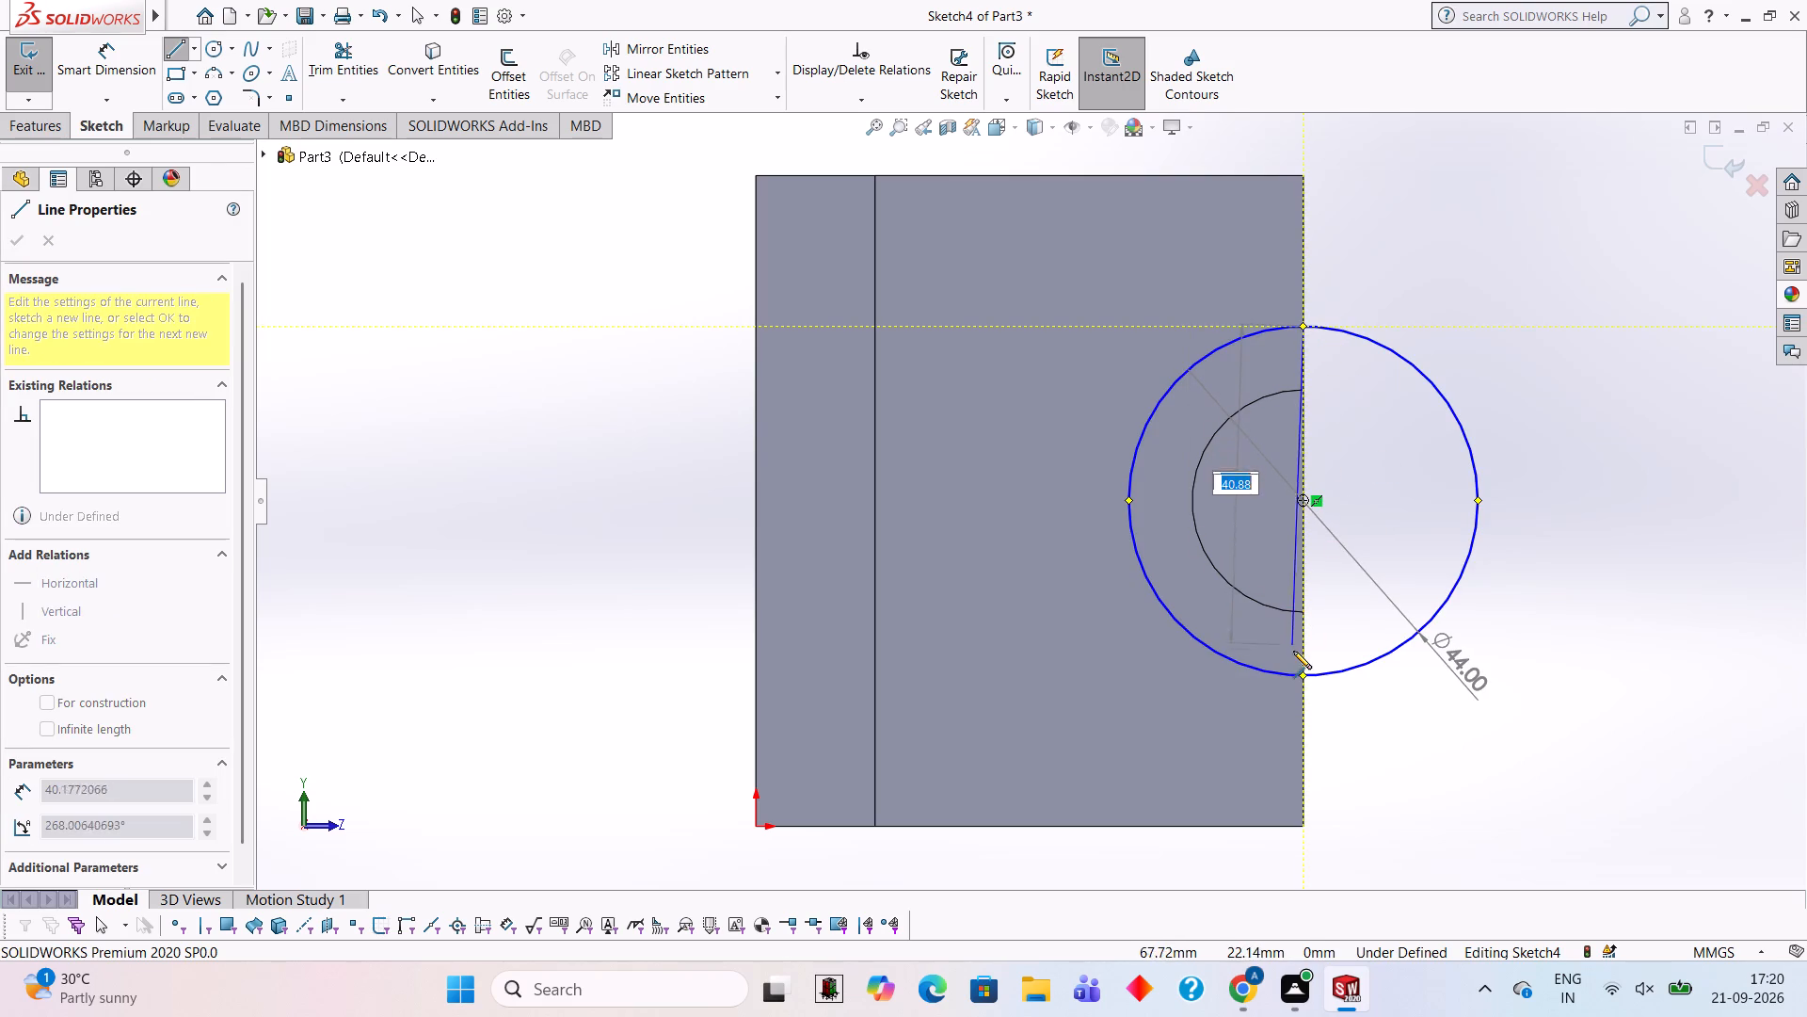
click(1303, 678)
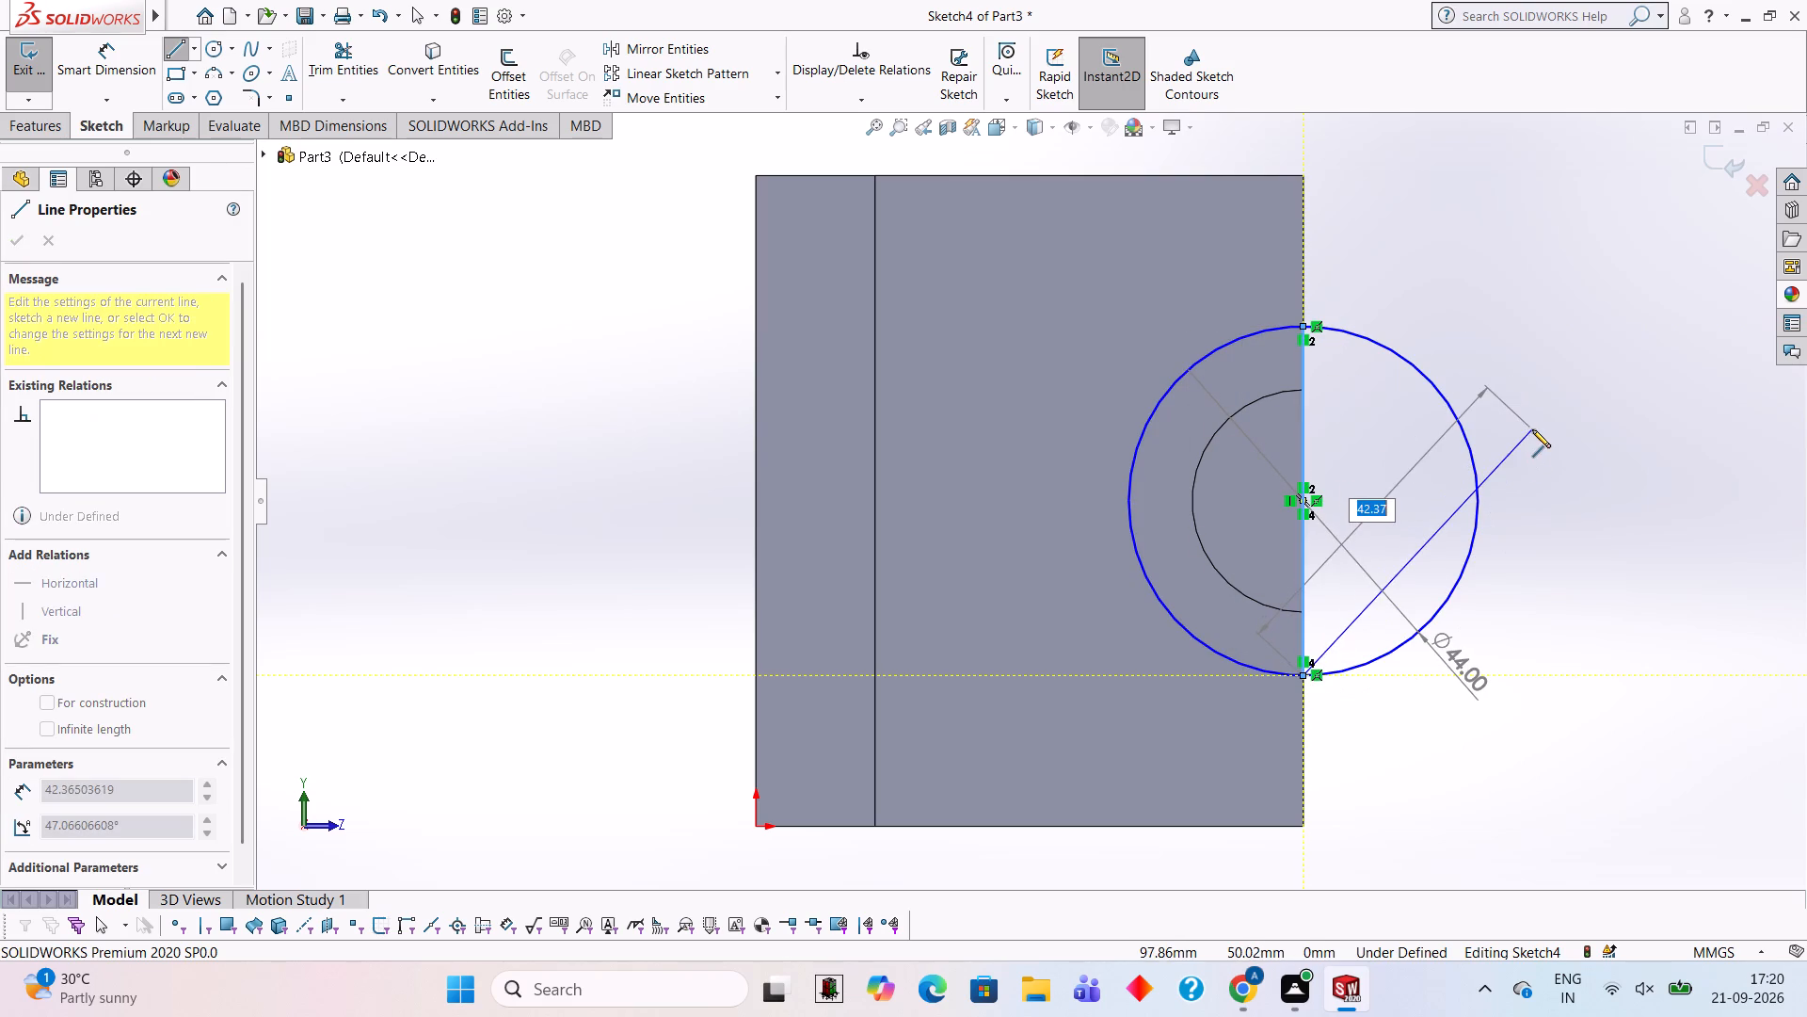
key(Escape)
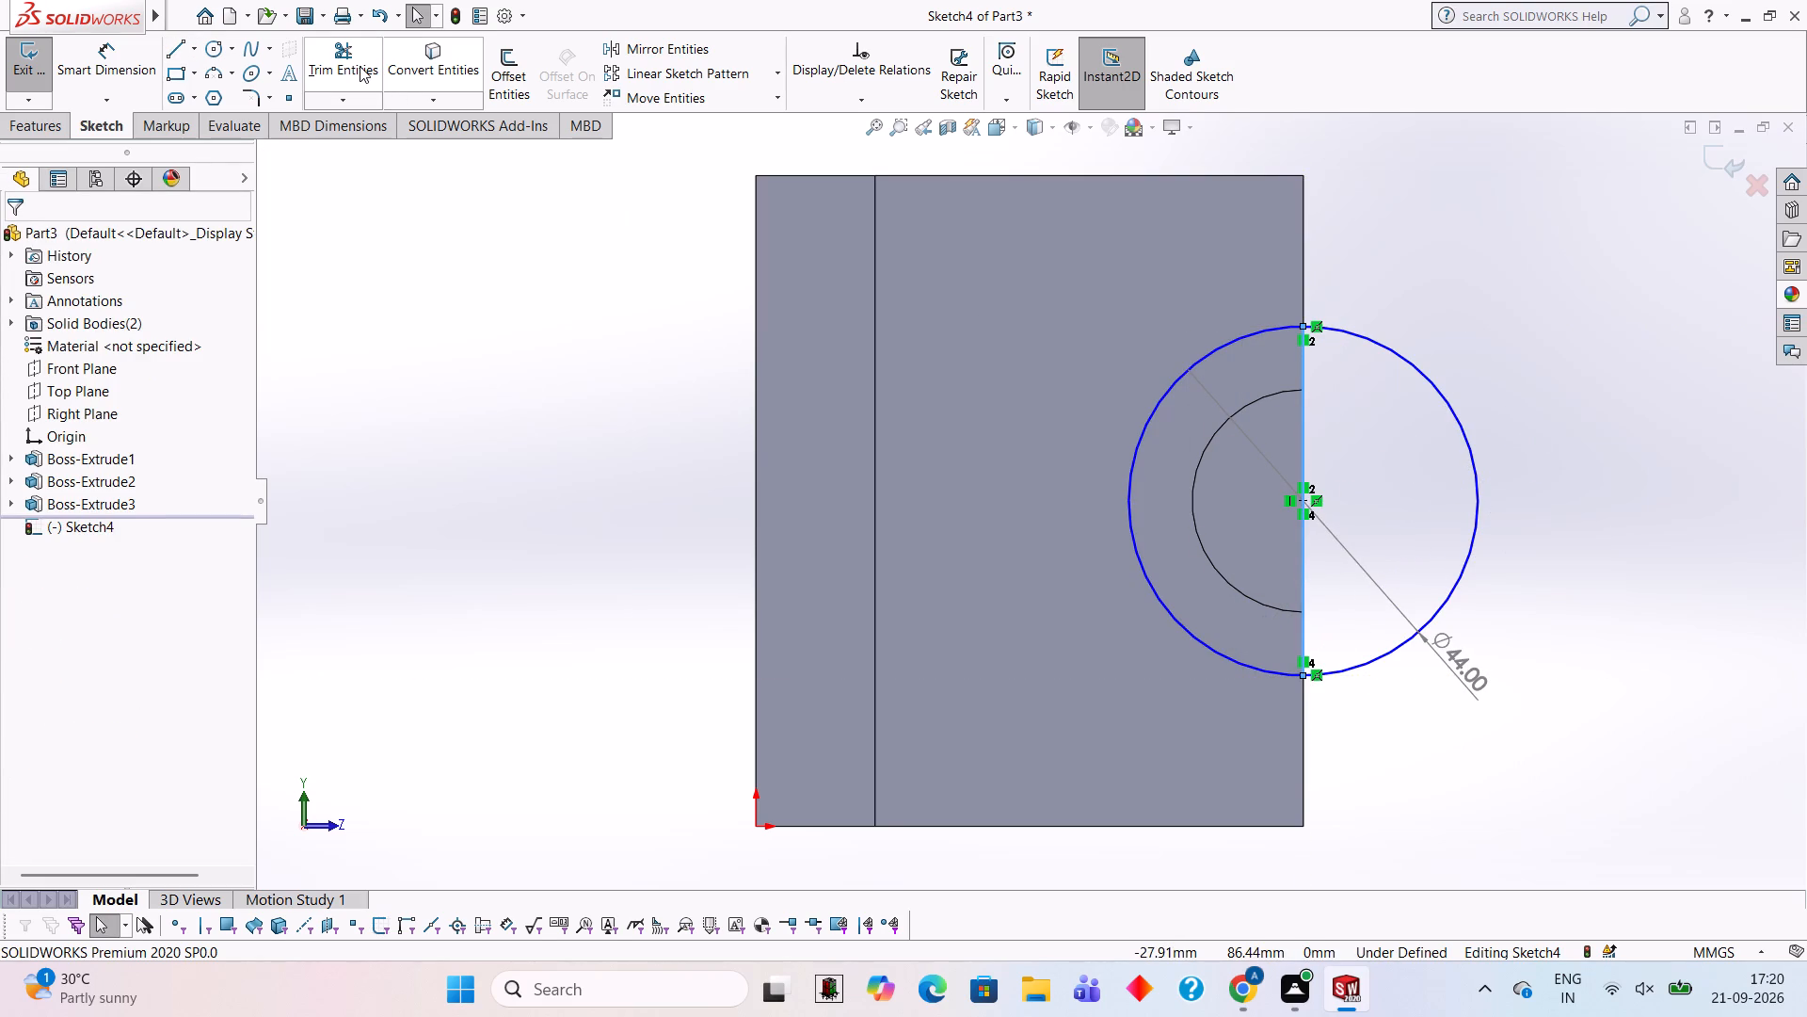
click(360, 66)
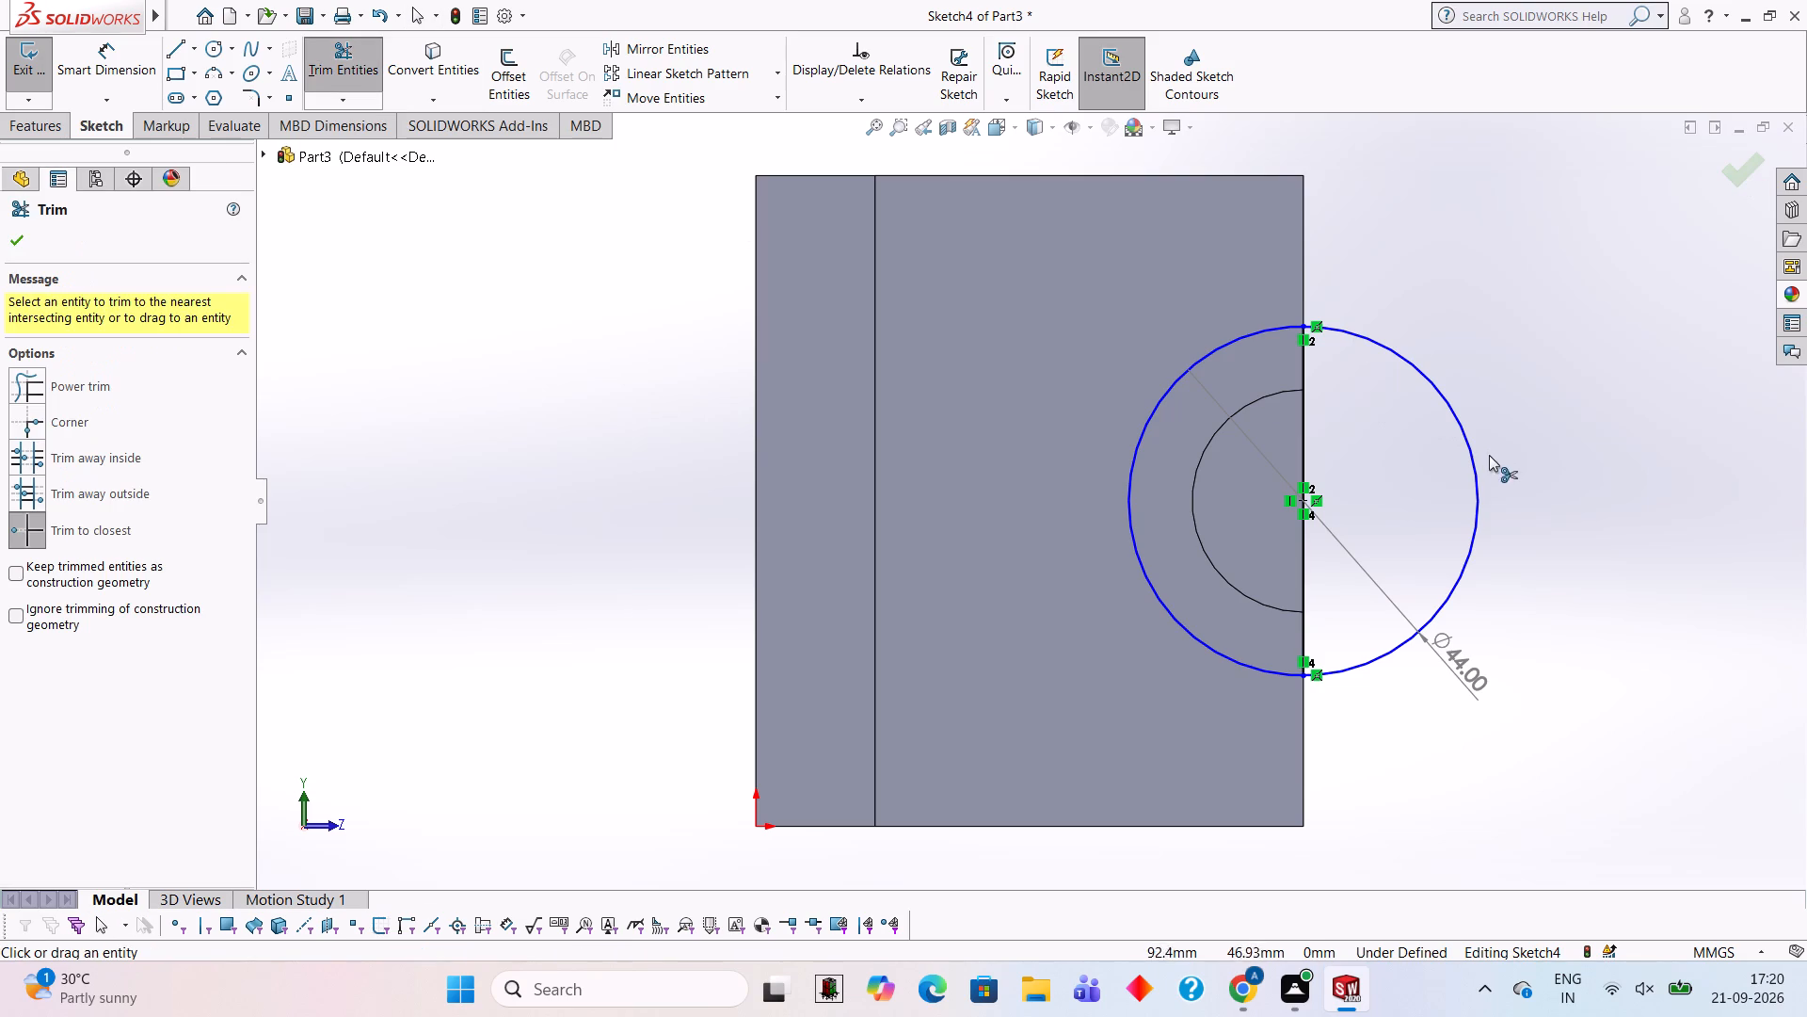
click(1478, 470)
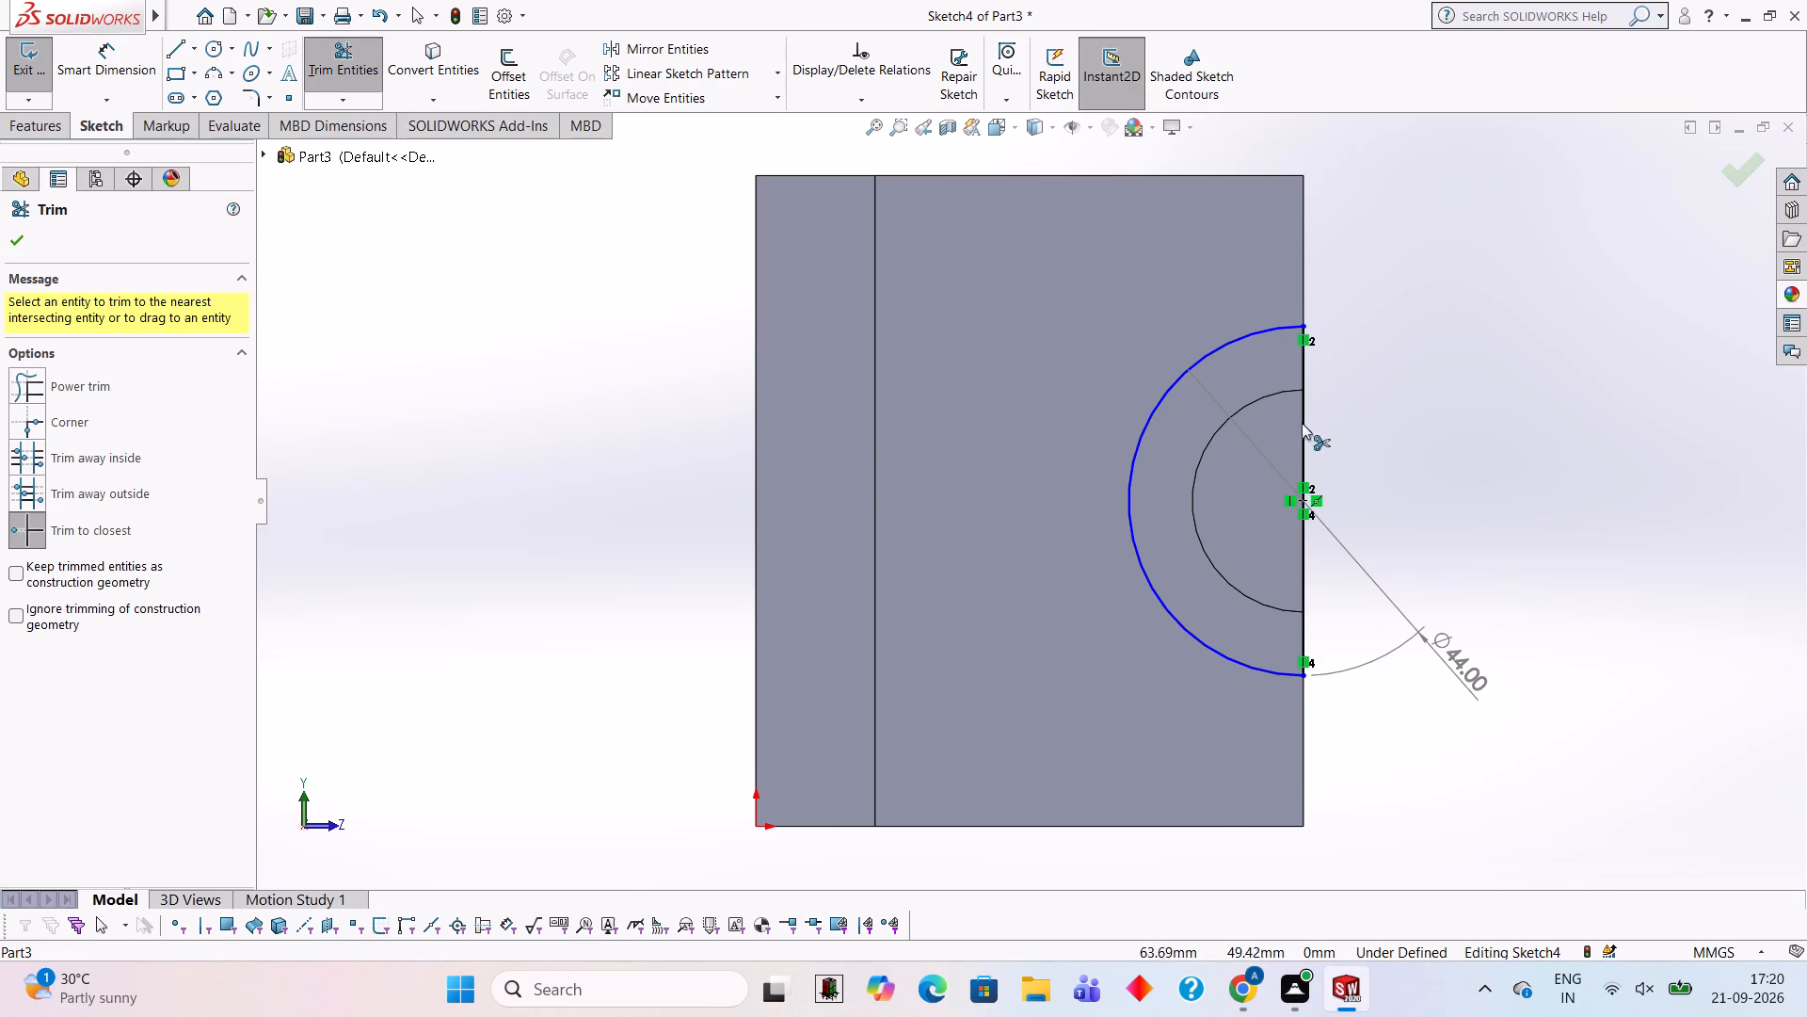
middle_drag(1340, 425, 1193, 377)
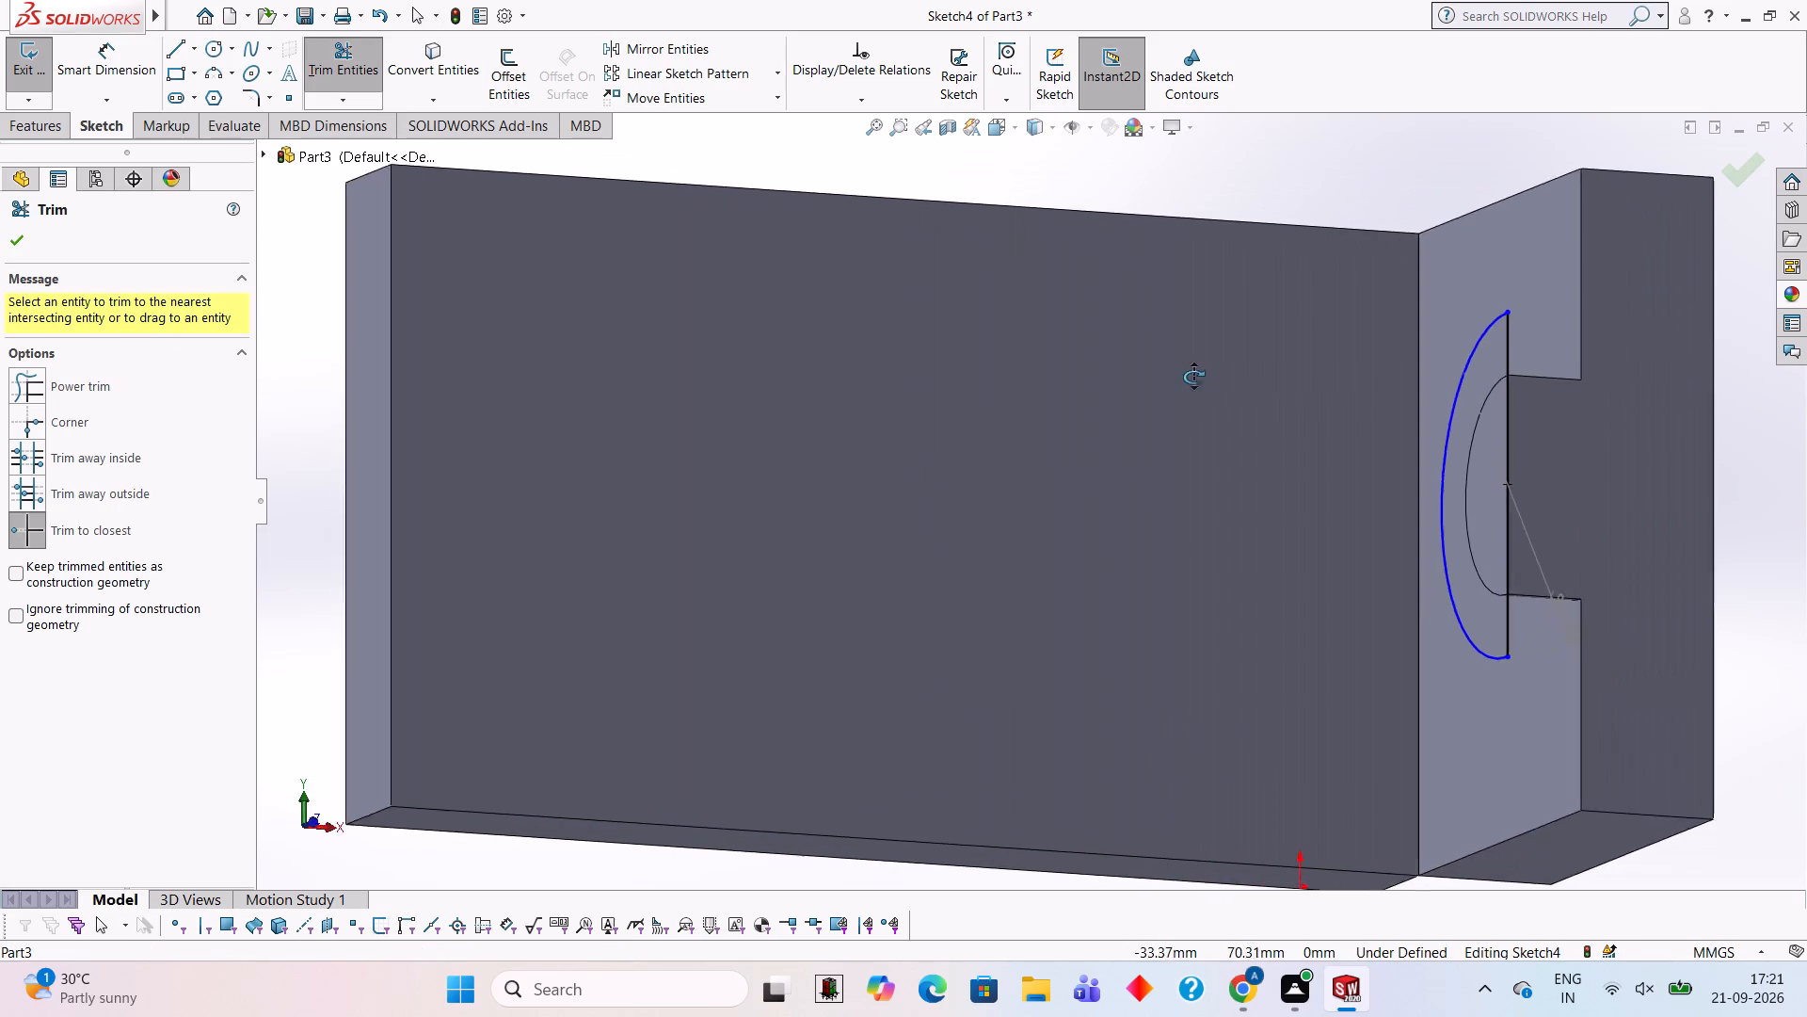
middle_drag(1193, 377, 1165, 367)
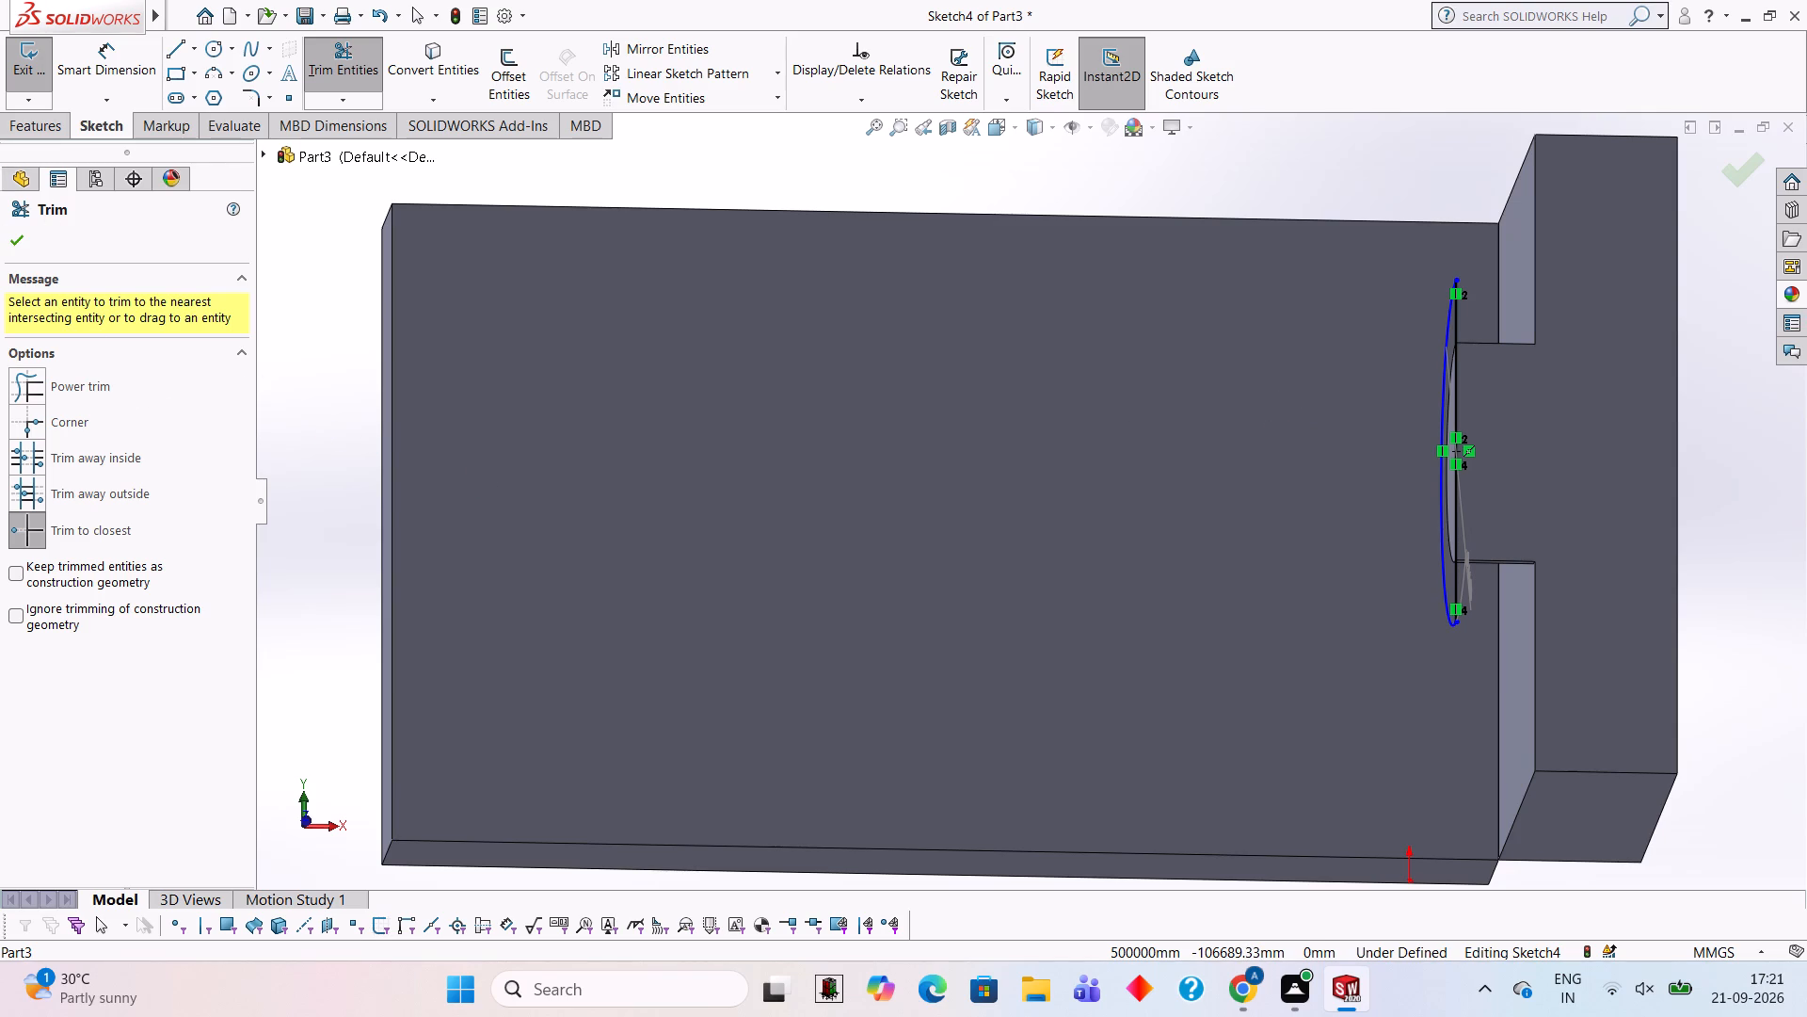
key(Escape)
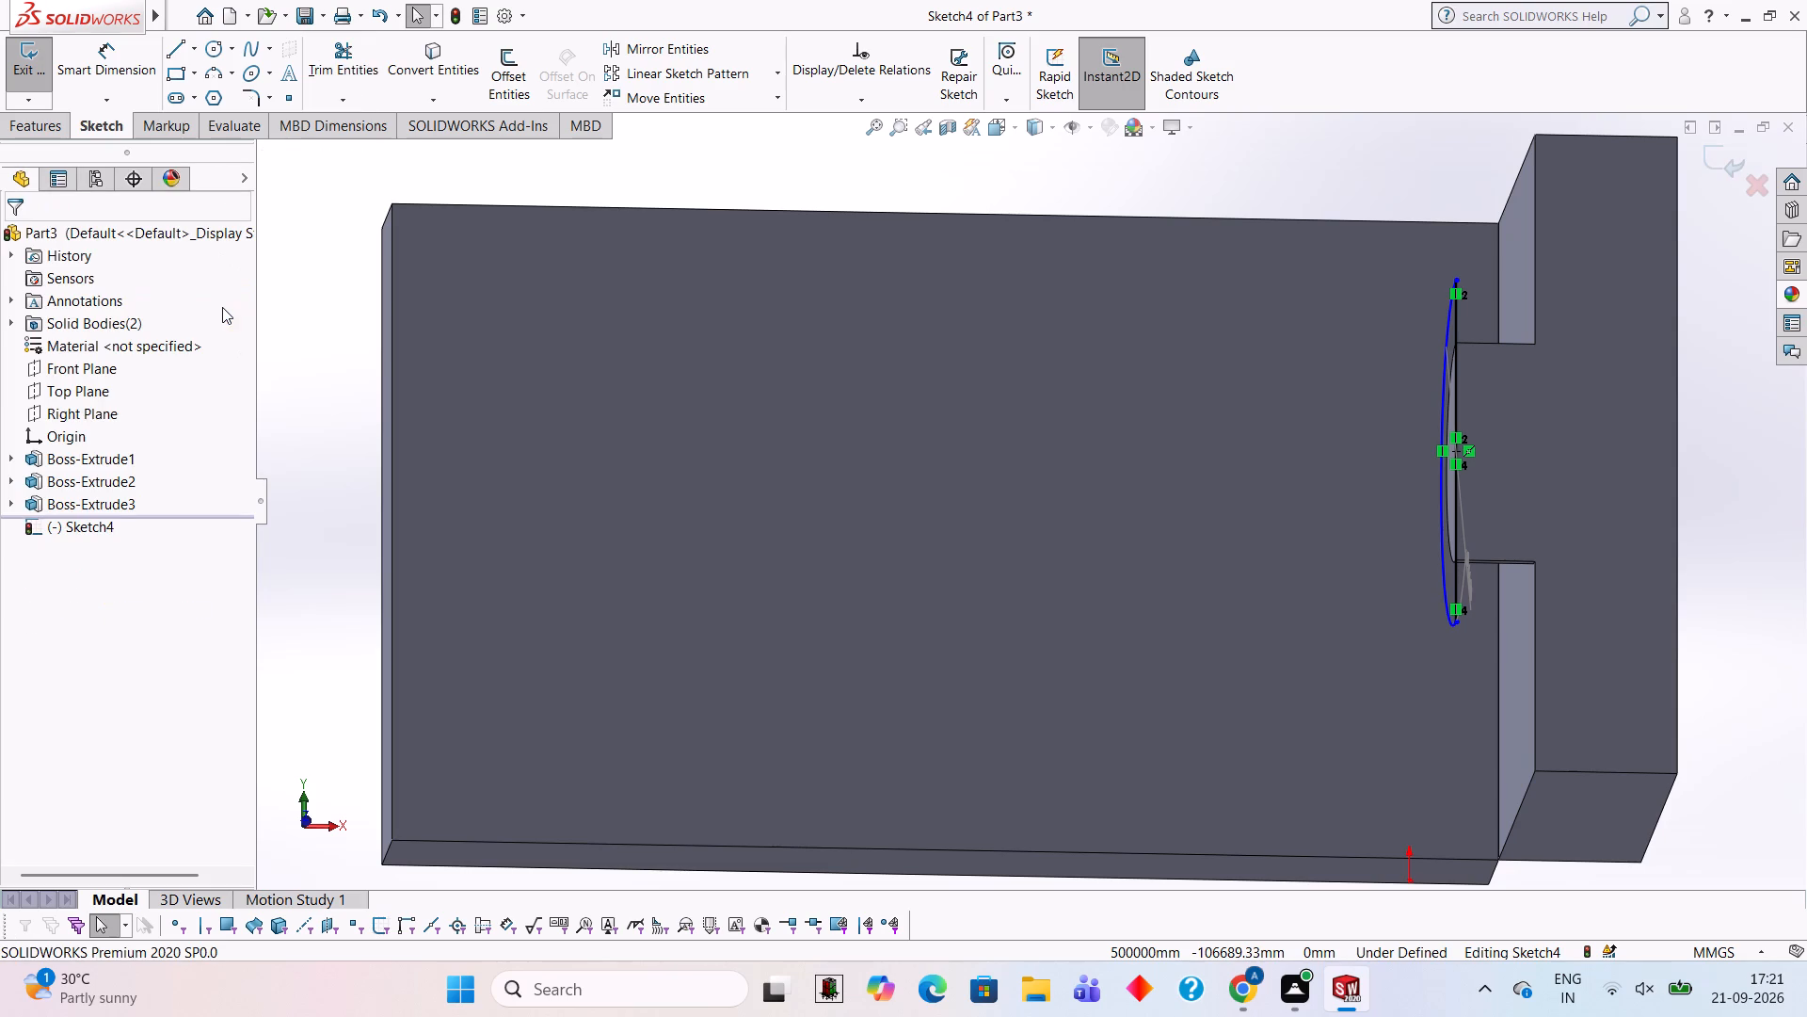
Undo the 44 mm half-circle sketch and the half-round boss extrusion, going back to the open 28 mm half-circle sketch.
key(ctrl+z)
key(ctrl+z)
key(ctrl+z)
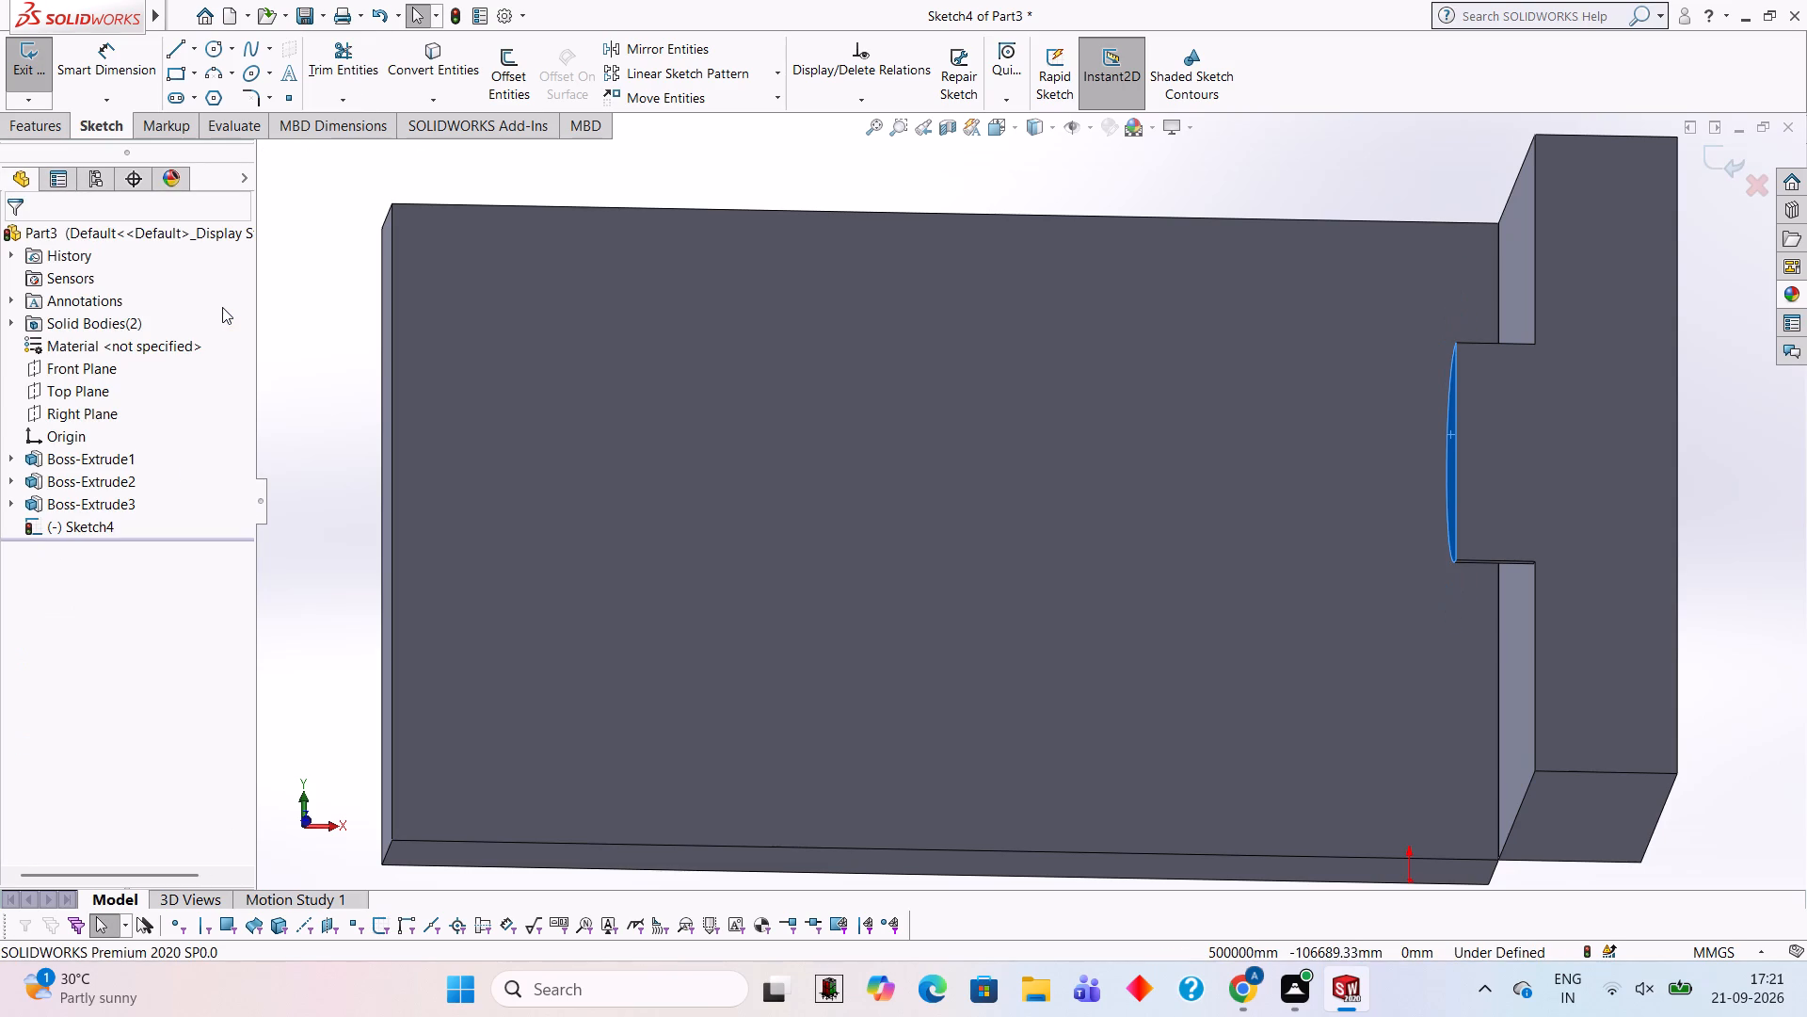
key(ctrl+z)
middle_drag(558, 446, 582, 445)
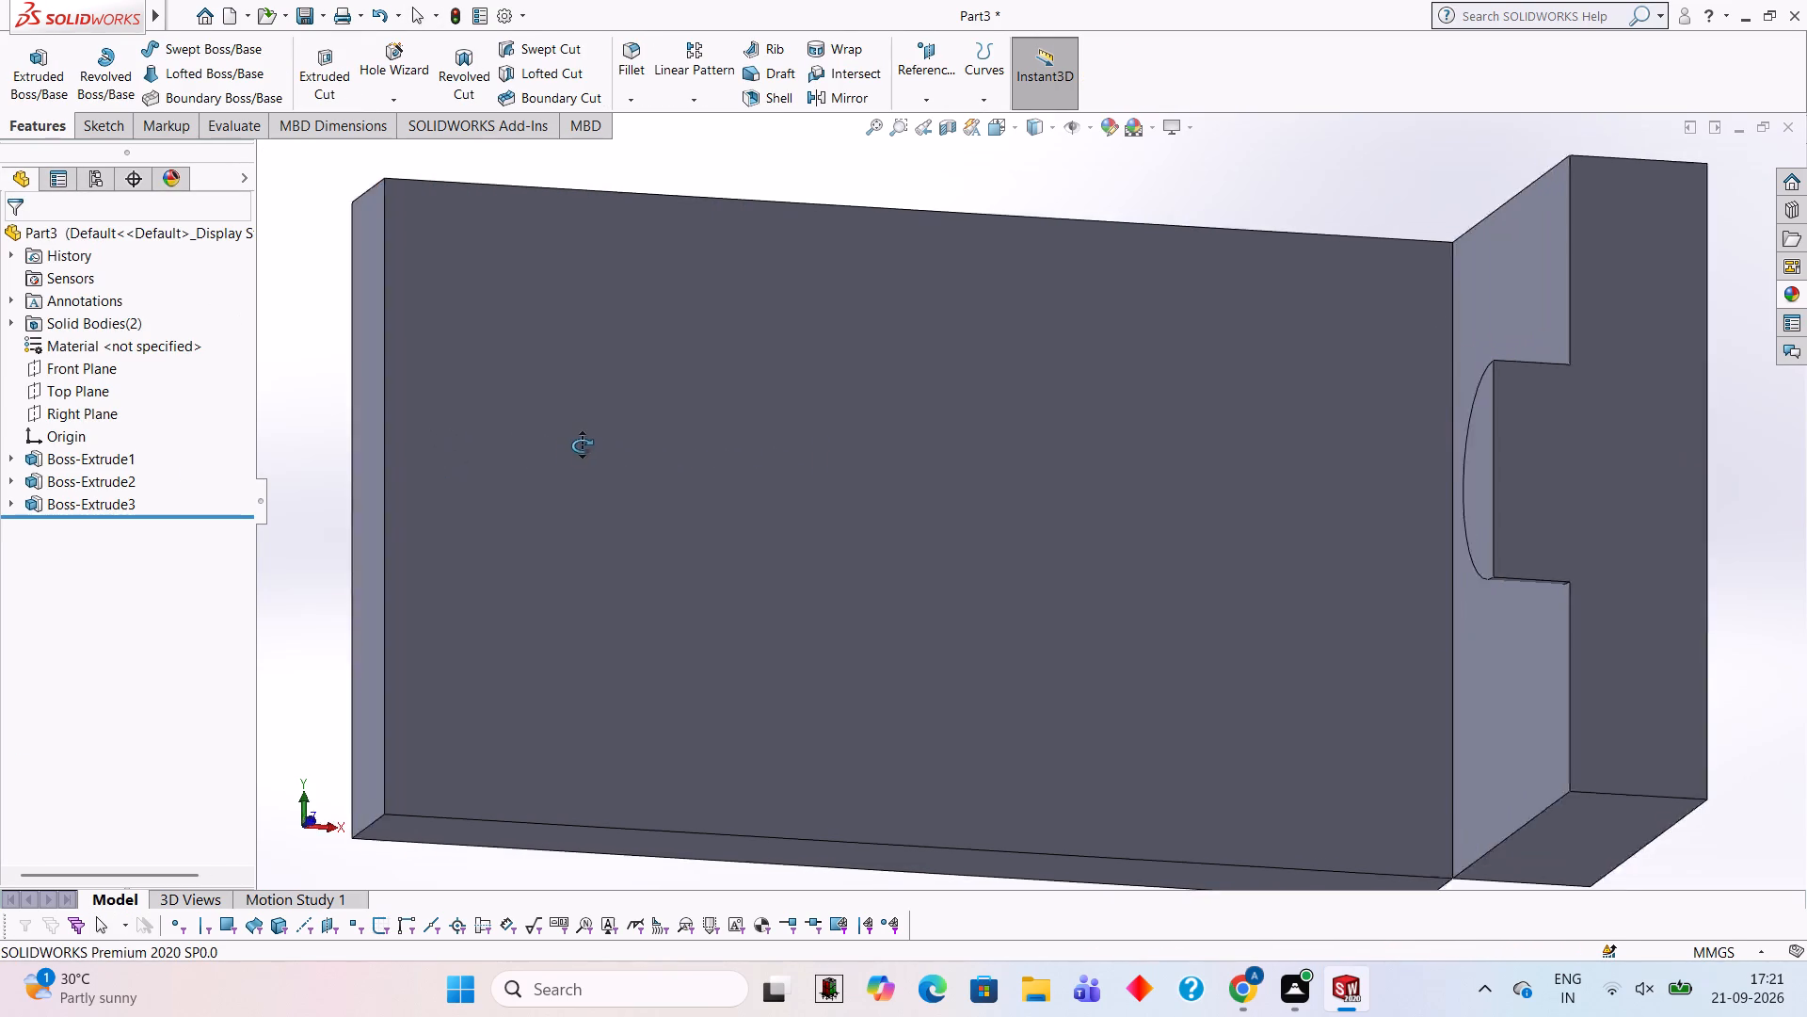
middle_drag(582, 445, 743, 542)
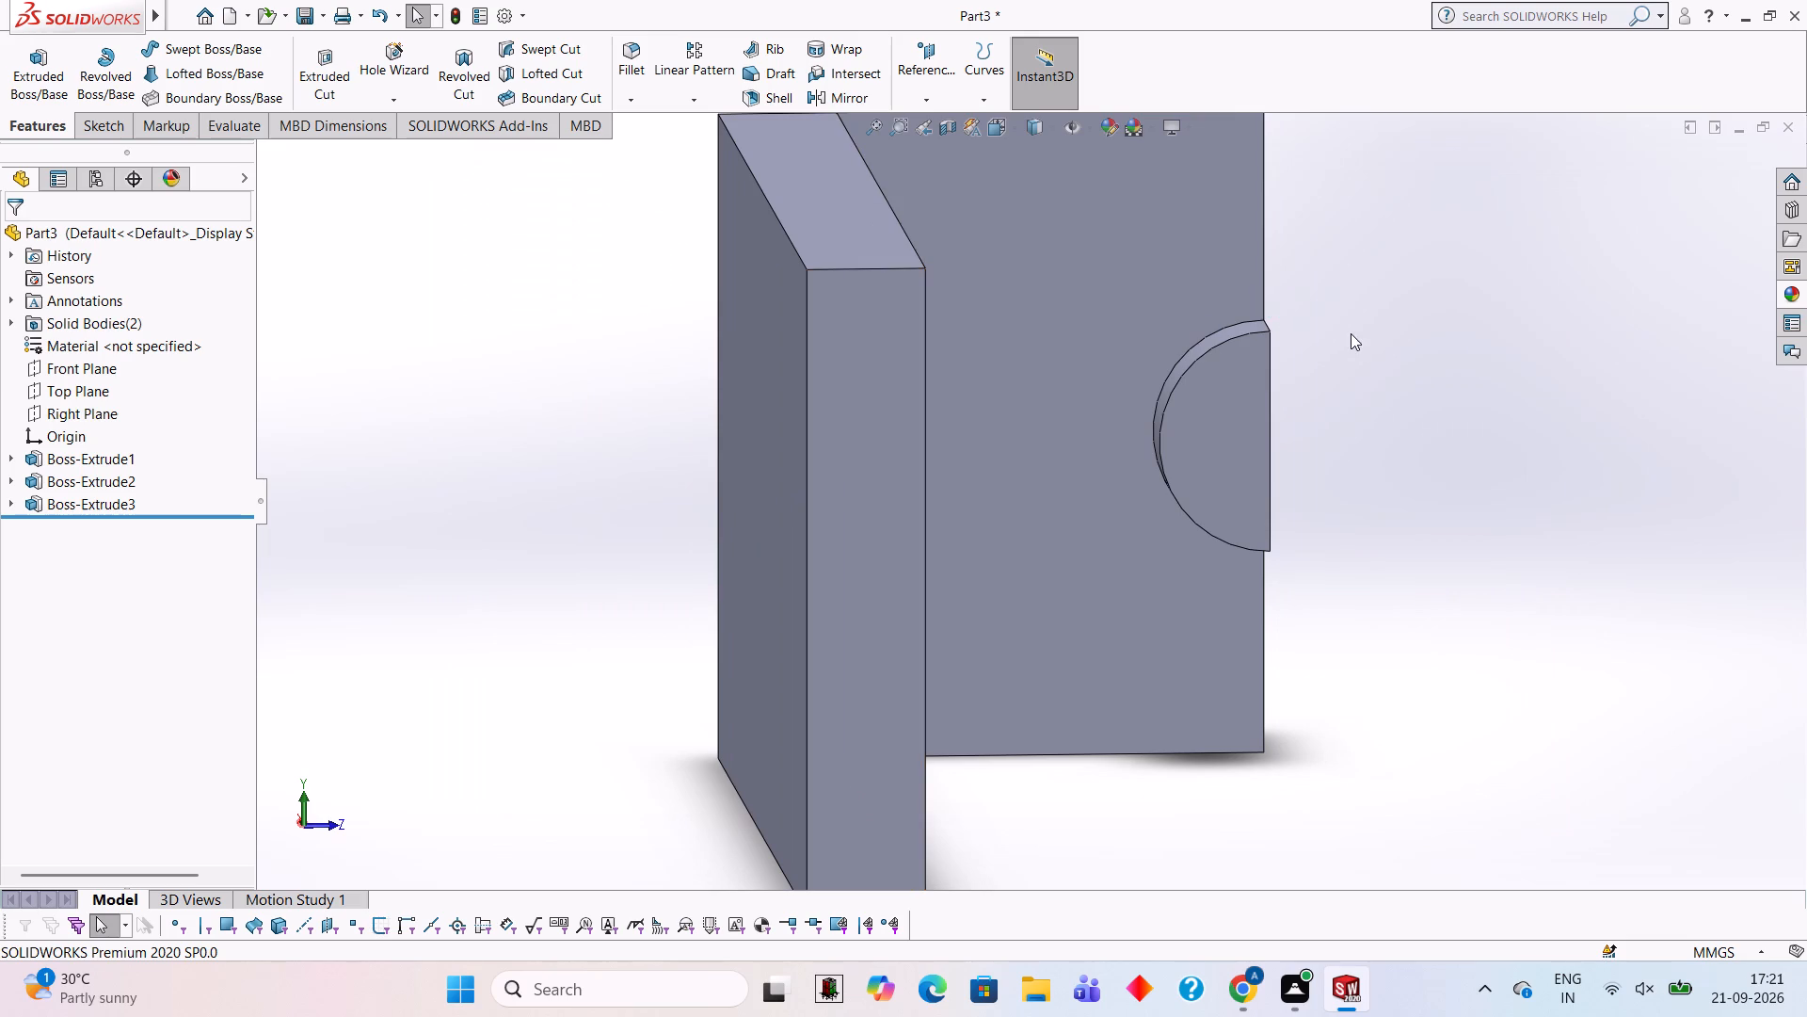
middle_drag(1354, 335, 1307, 342)
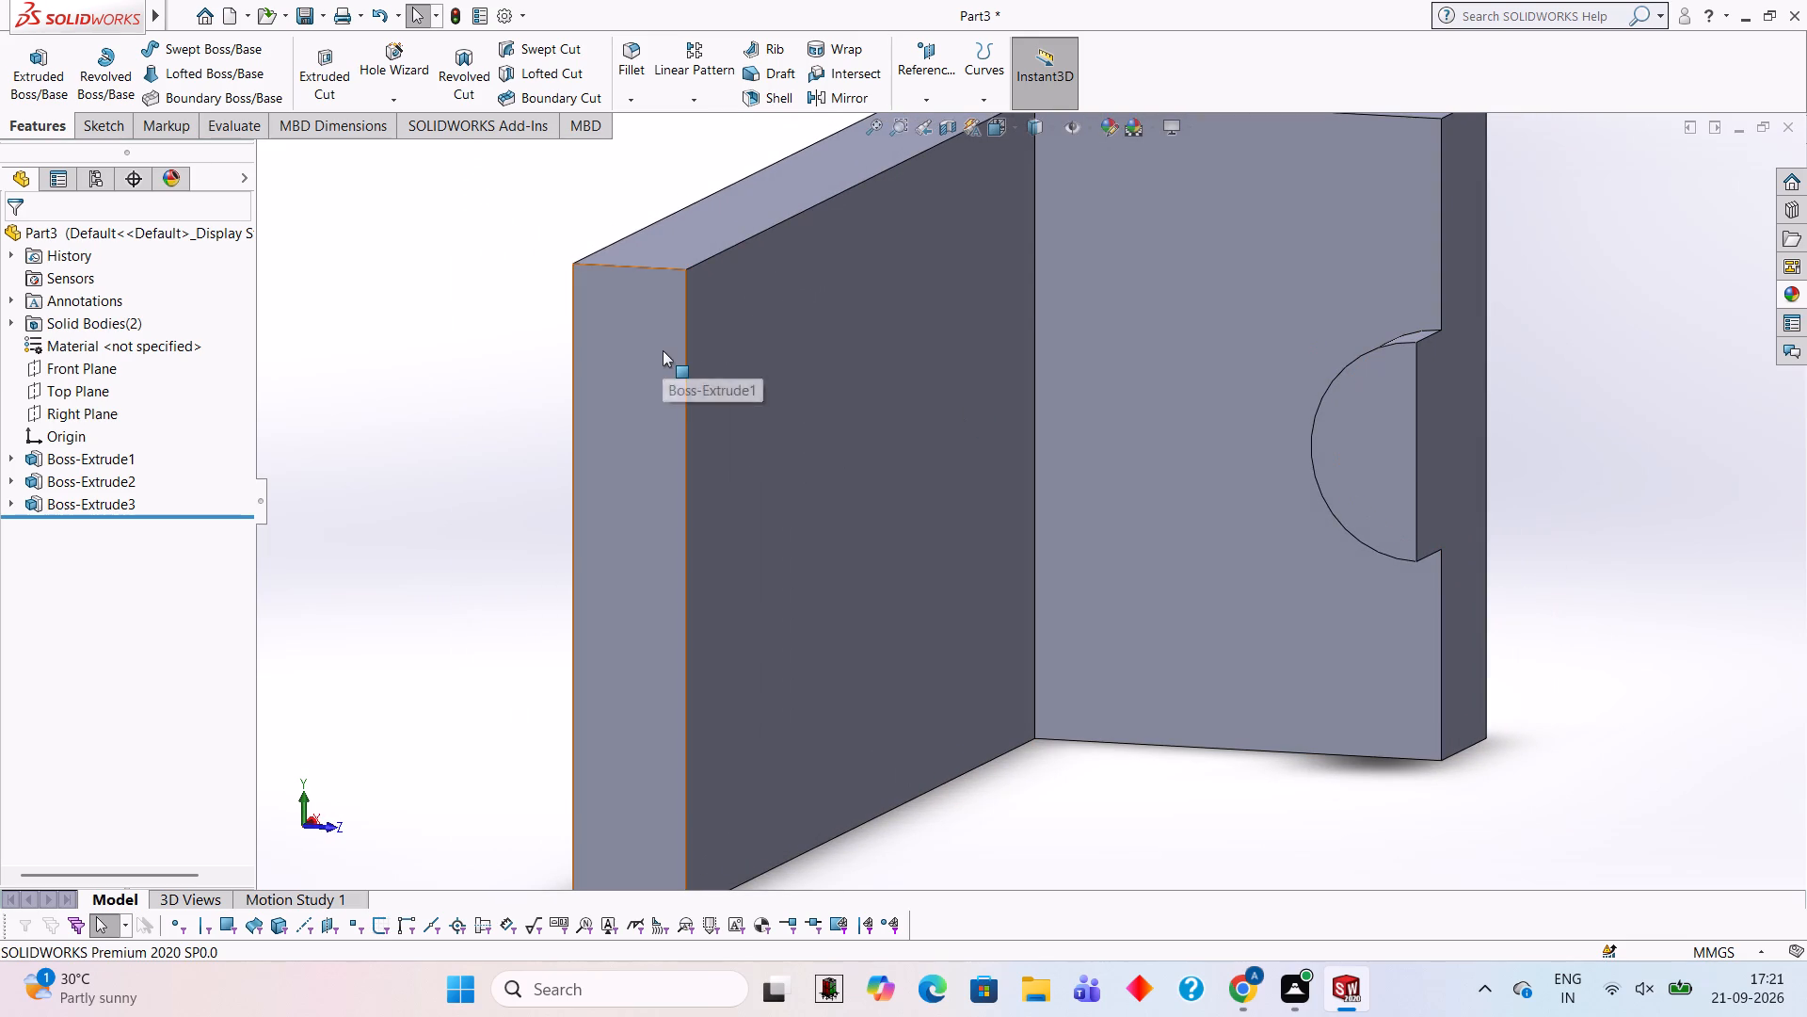
key(ctrl+z)
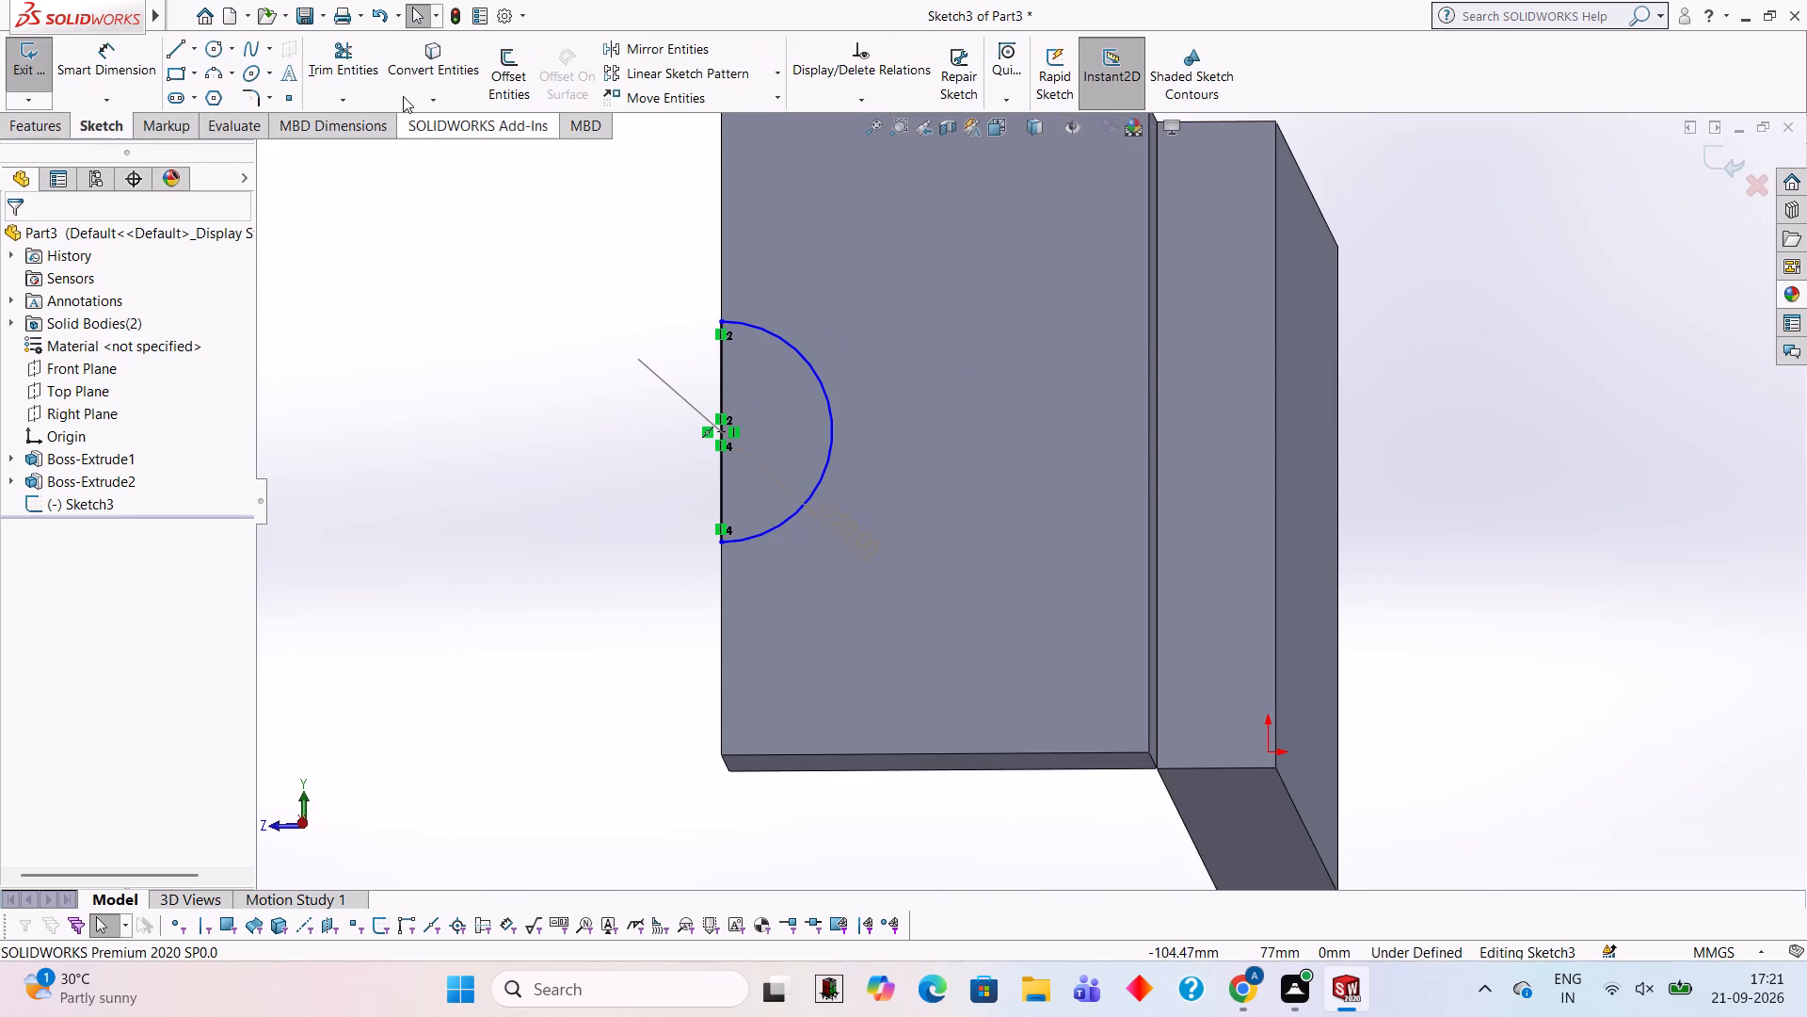
Cut-extrude the half-circle as a blind 28 mm cut through the side wall, toward the plate side.
click(51, 128)
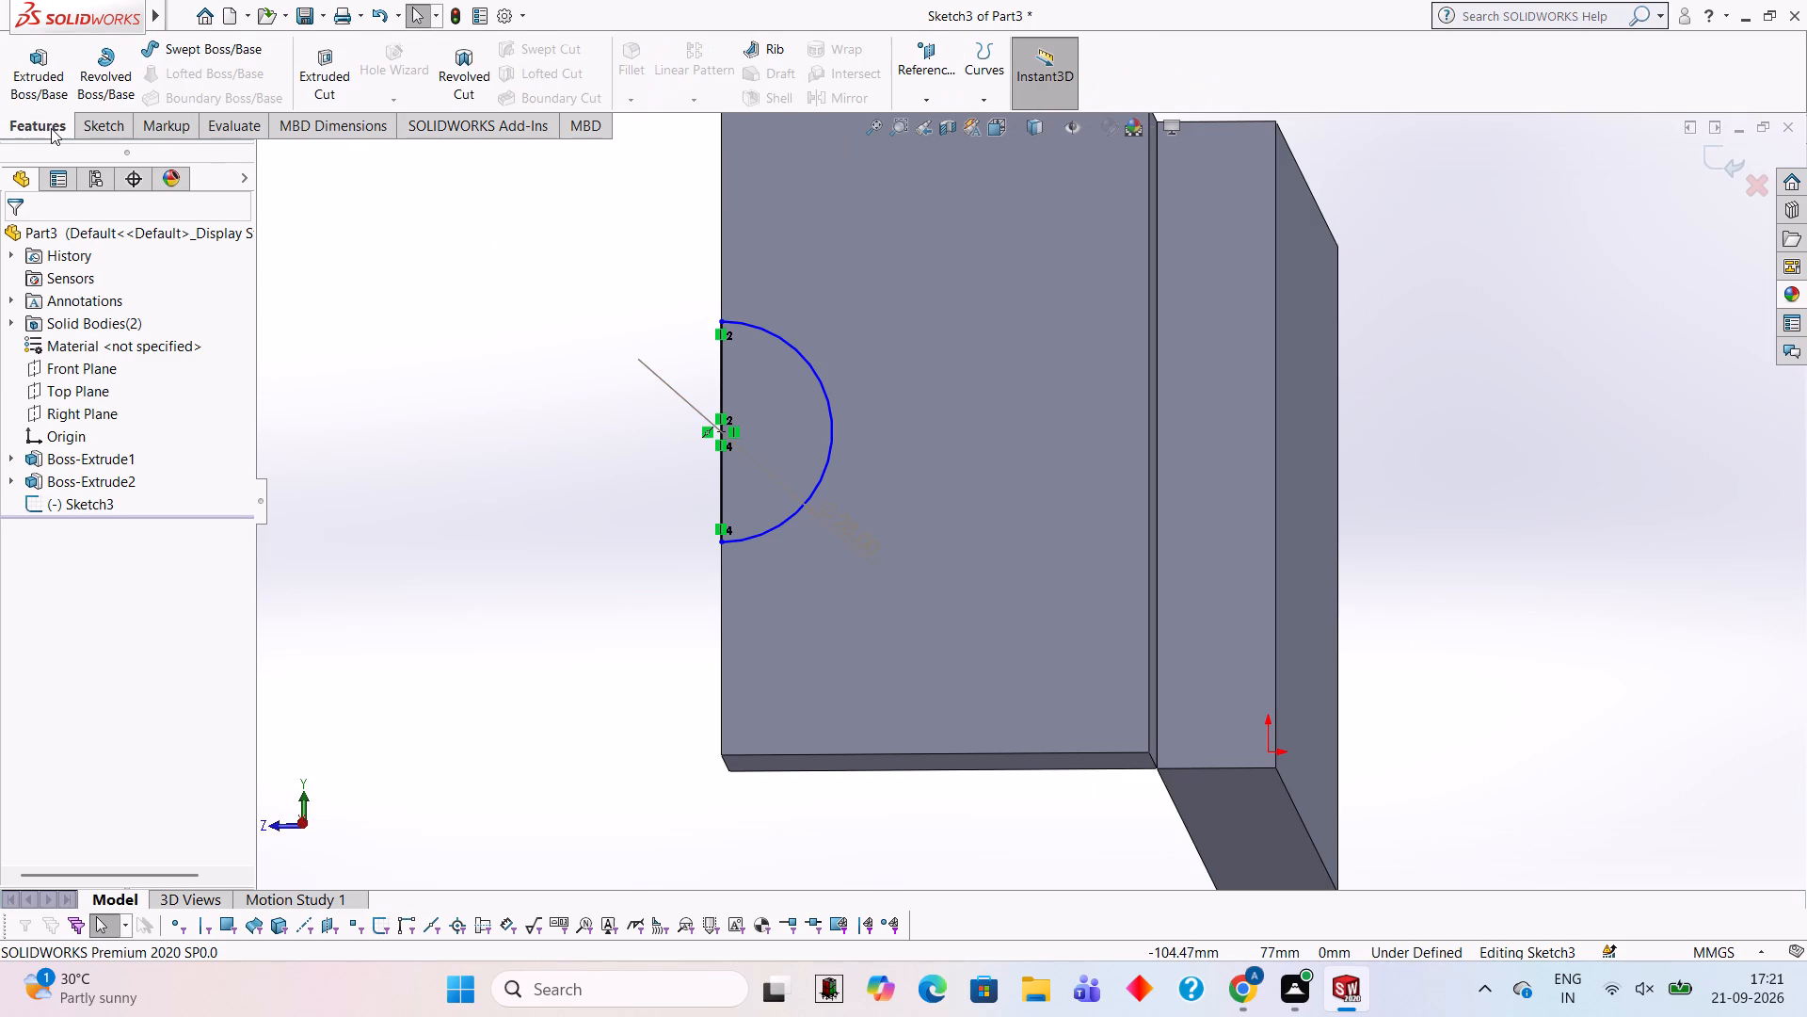
click(344, 77)
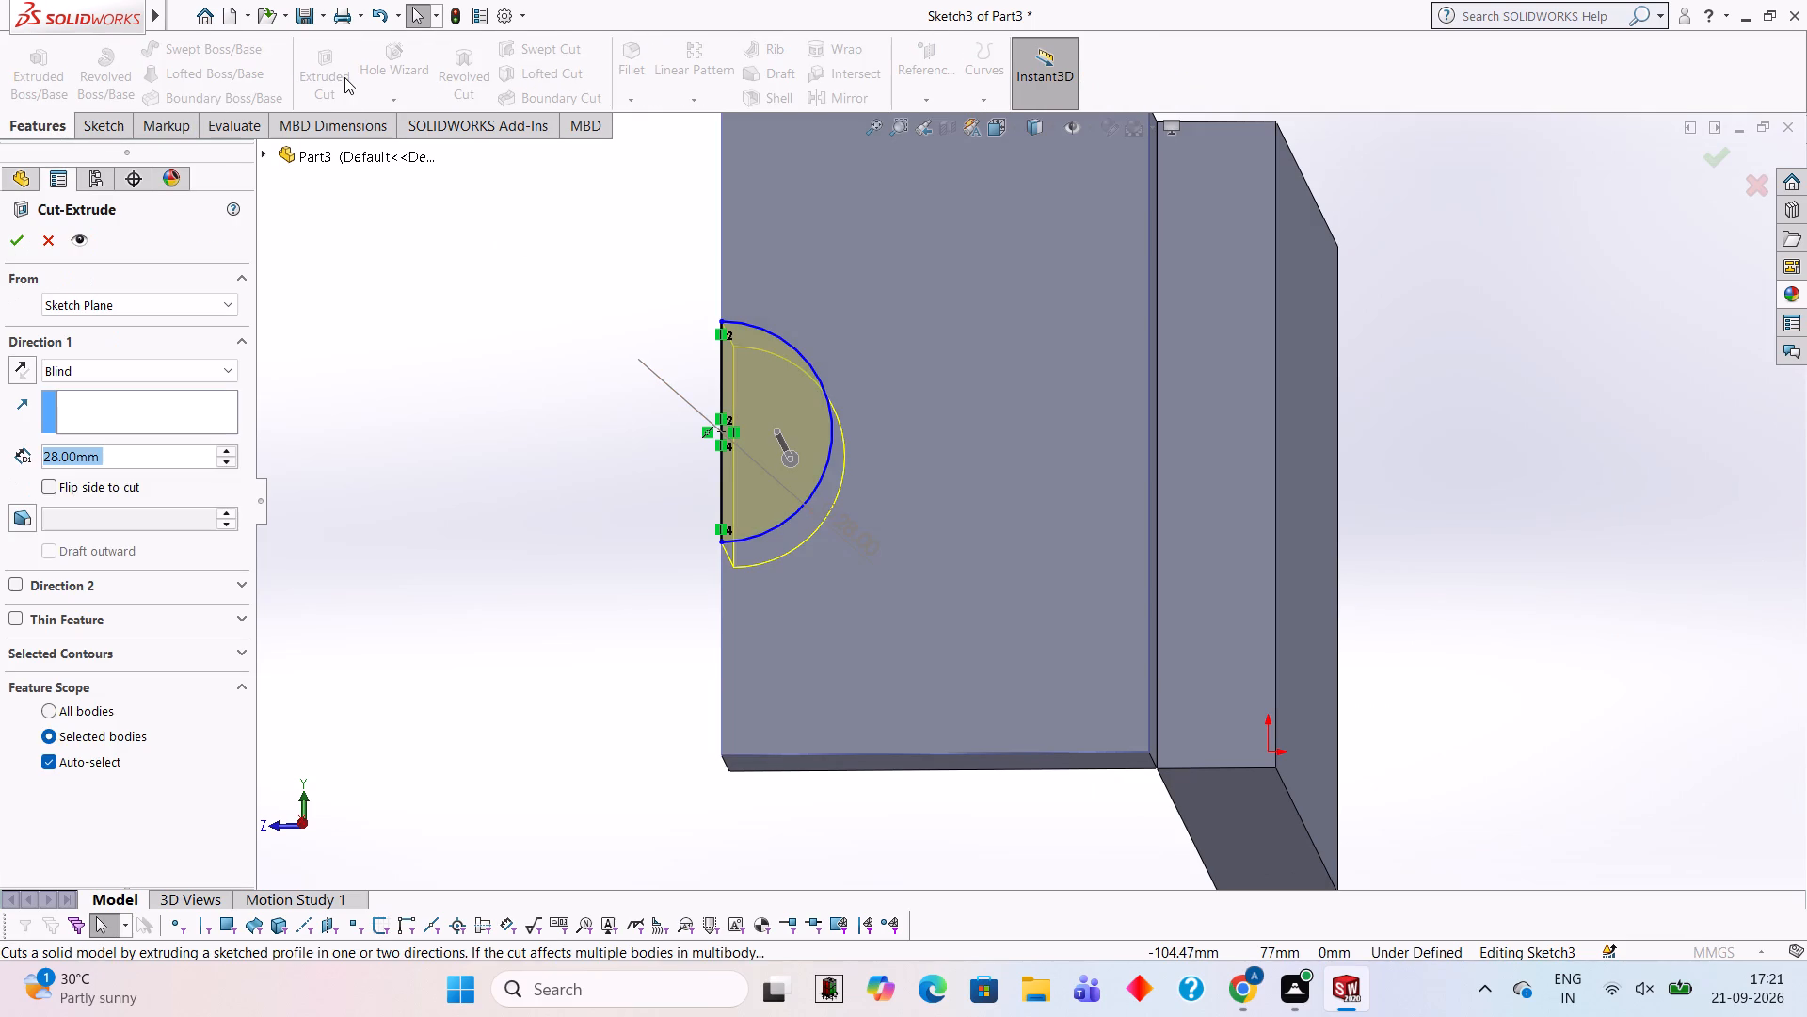
middle_drag(540, 316, 724, 421)
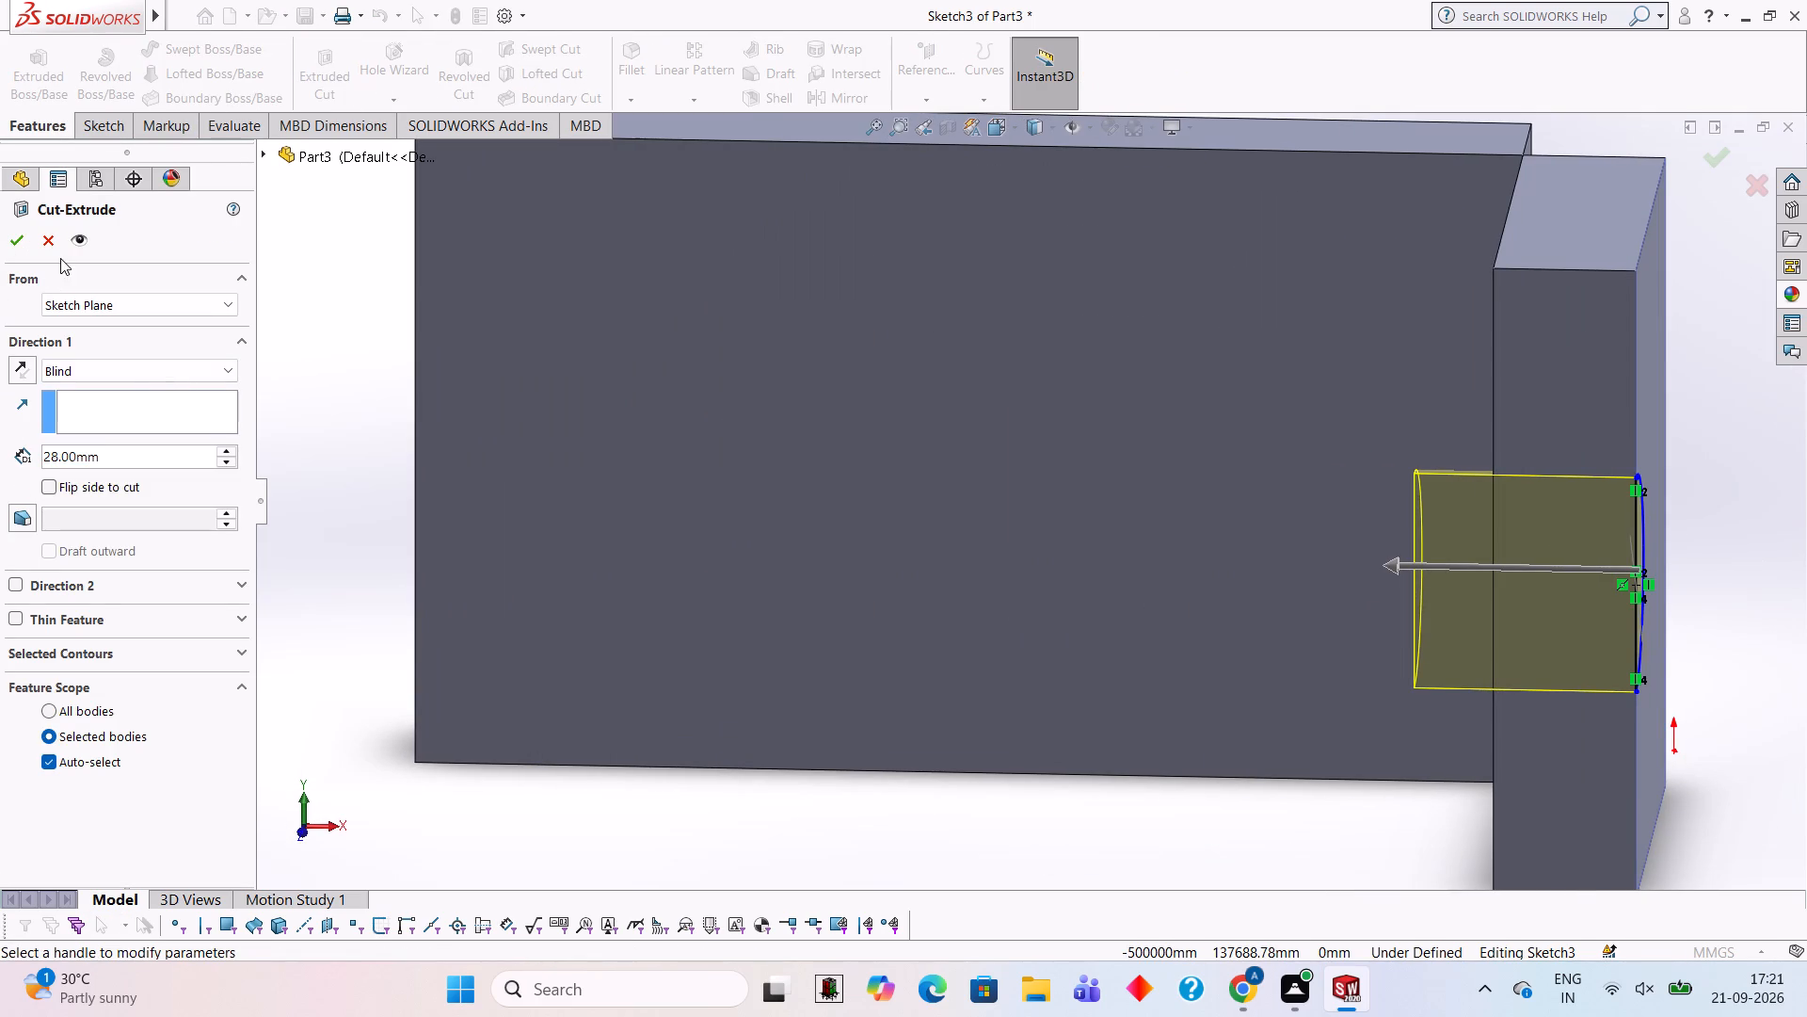
click(16, 251)
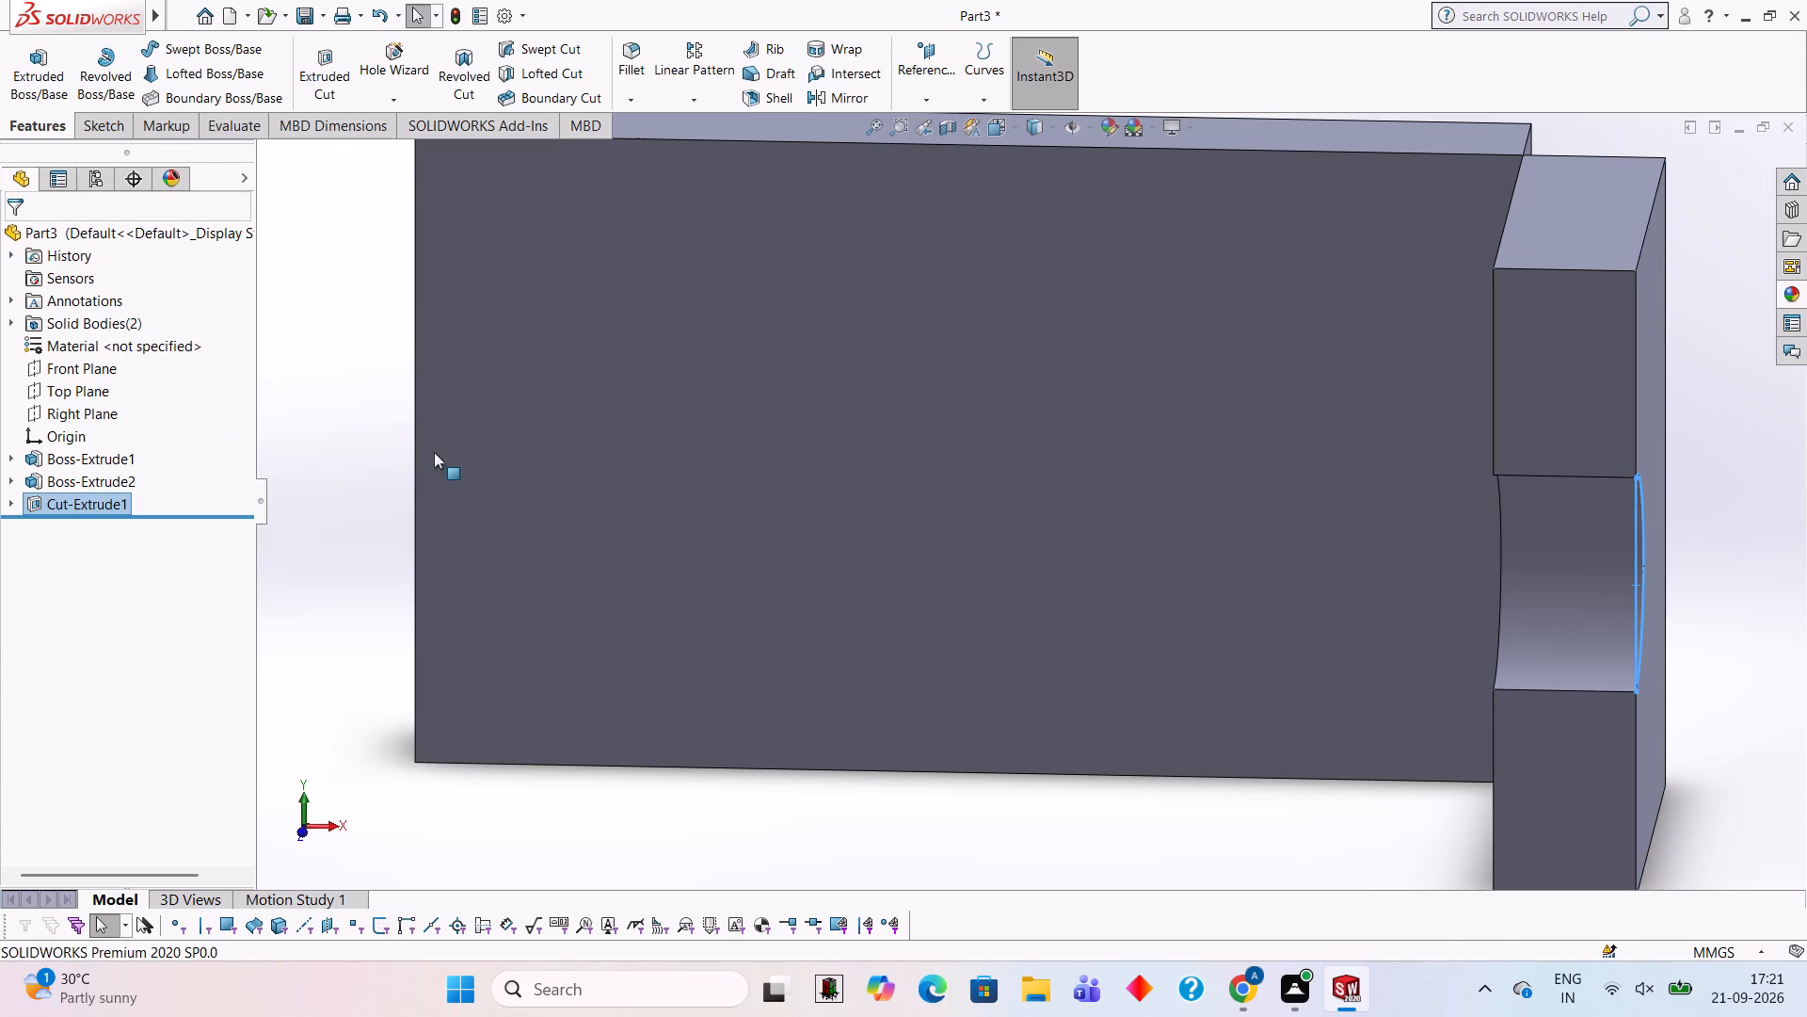
Open a new sketch on the side wall's outer face and orient the view normal to it.
middle_drag(434, 452, 596, 421)
click(1664, 347)
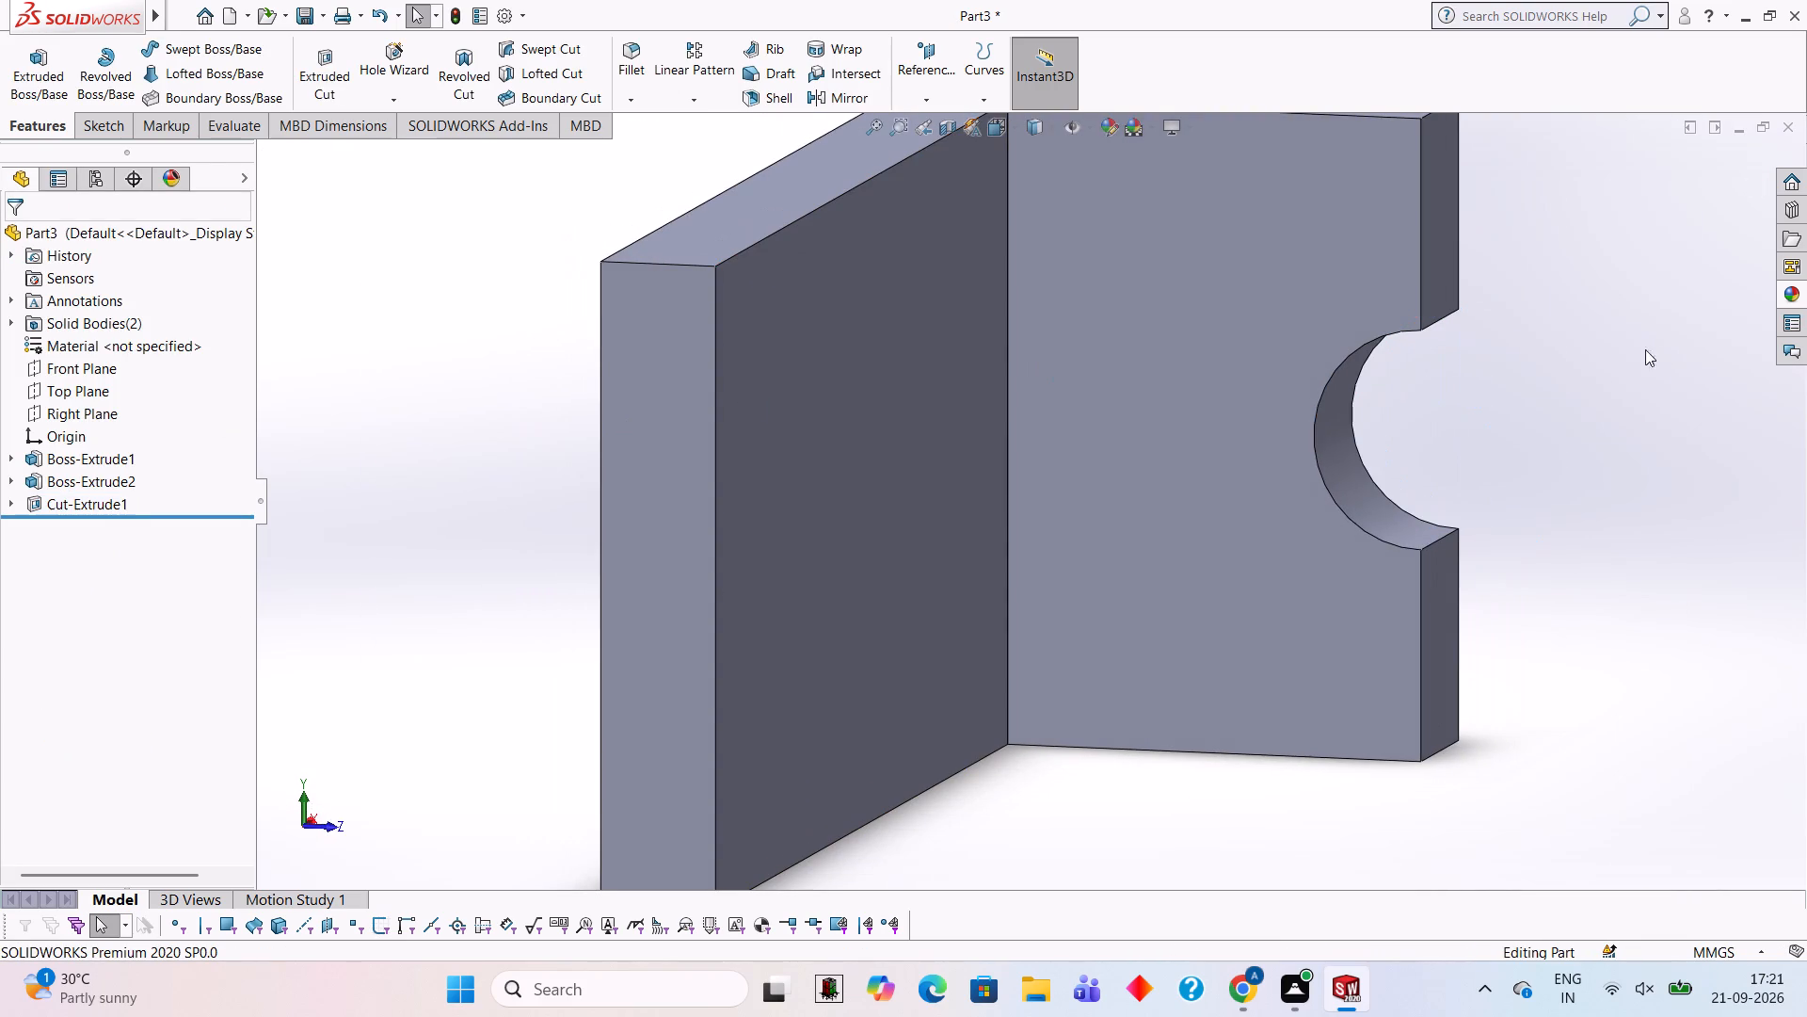
middle_drag(1431, 439, 1470, 440)
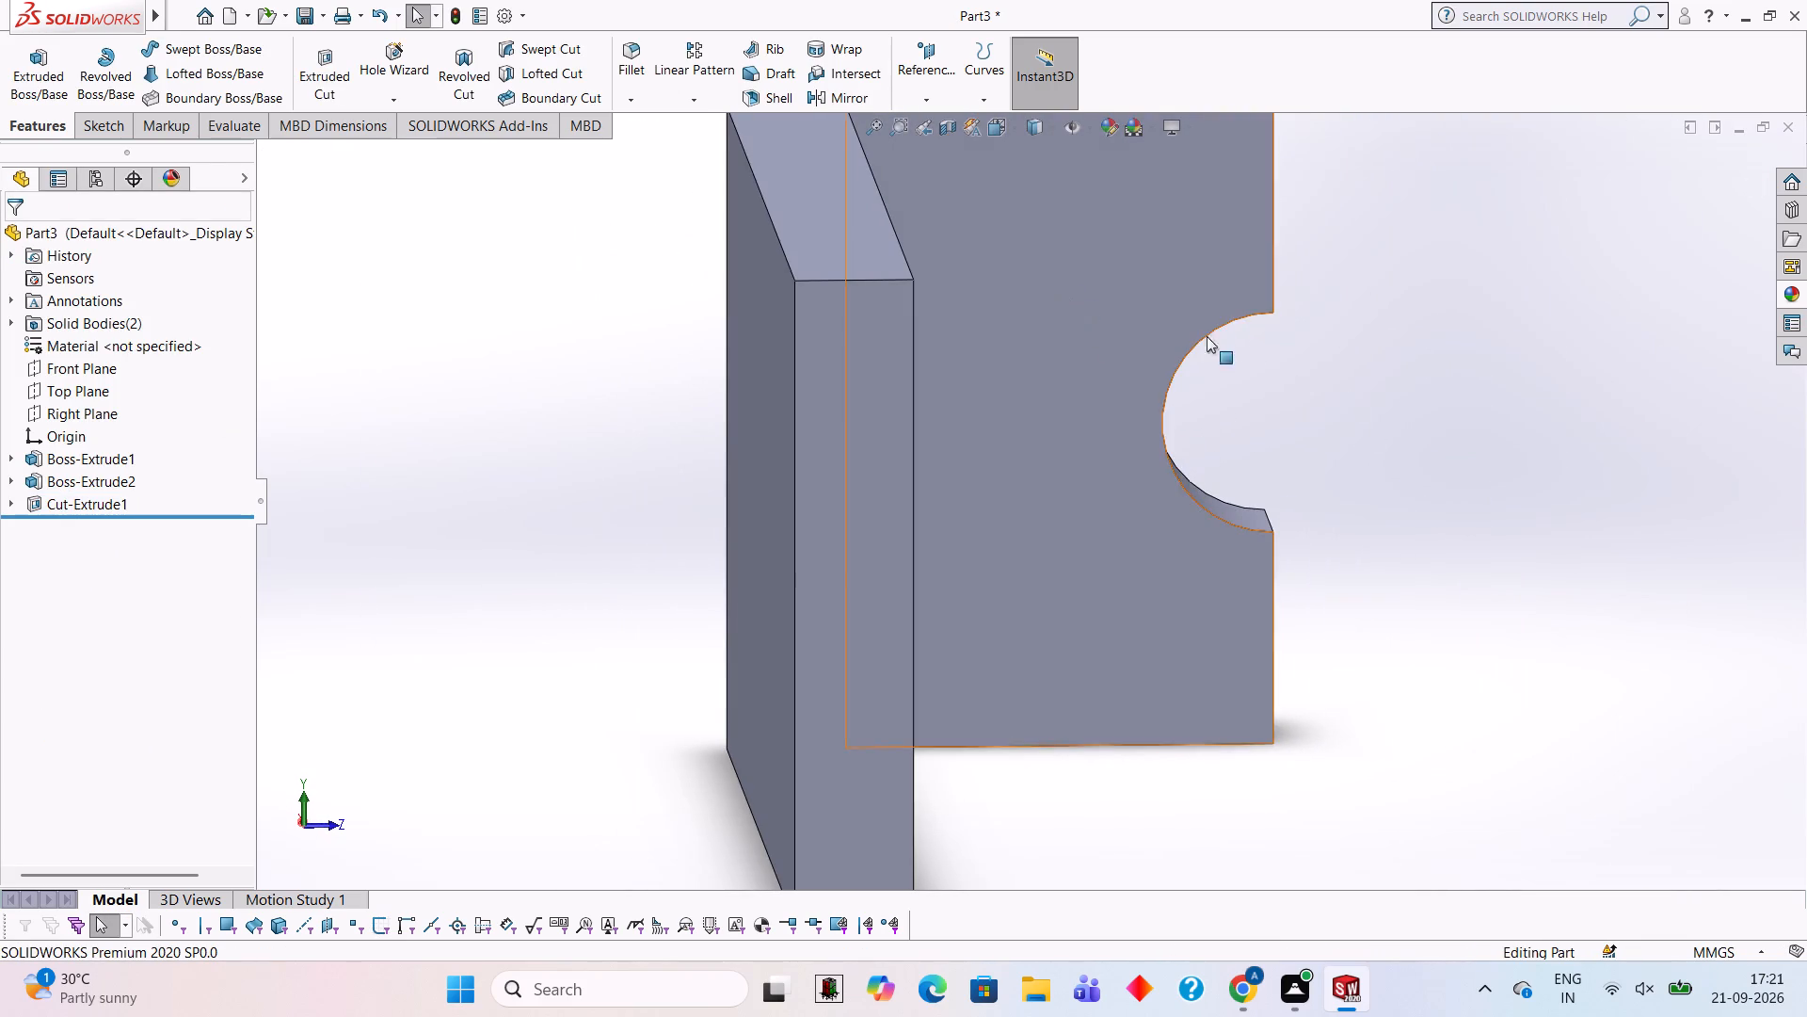
middle_drag(1372, 410, 1350, 386)
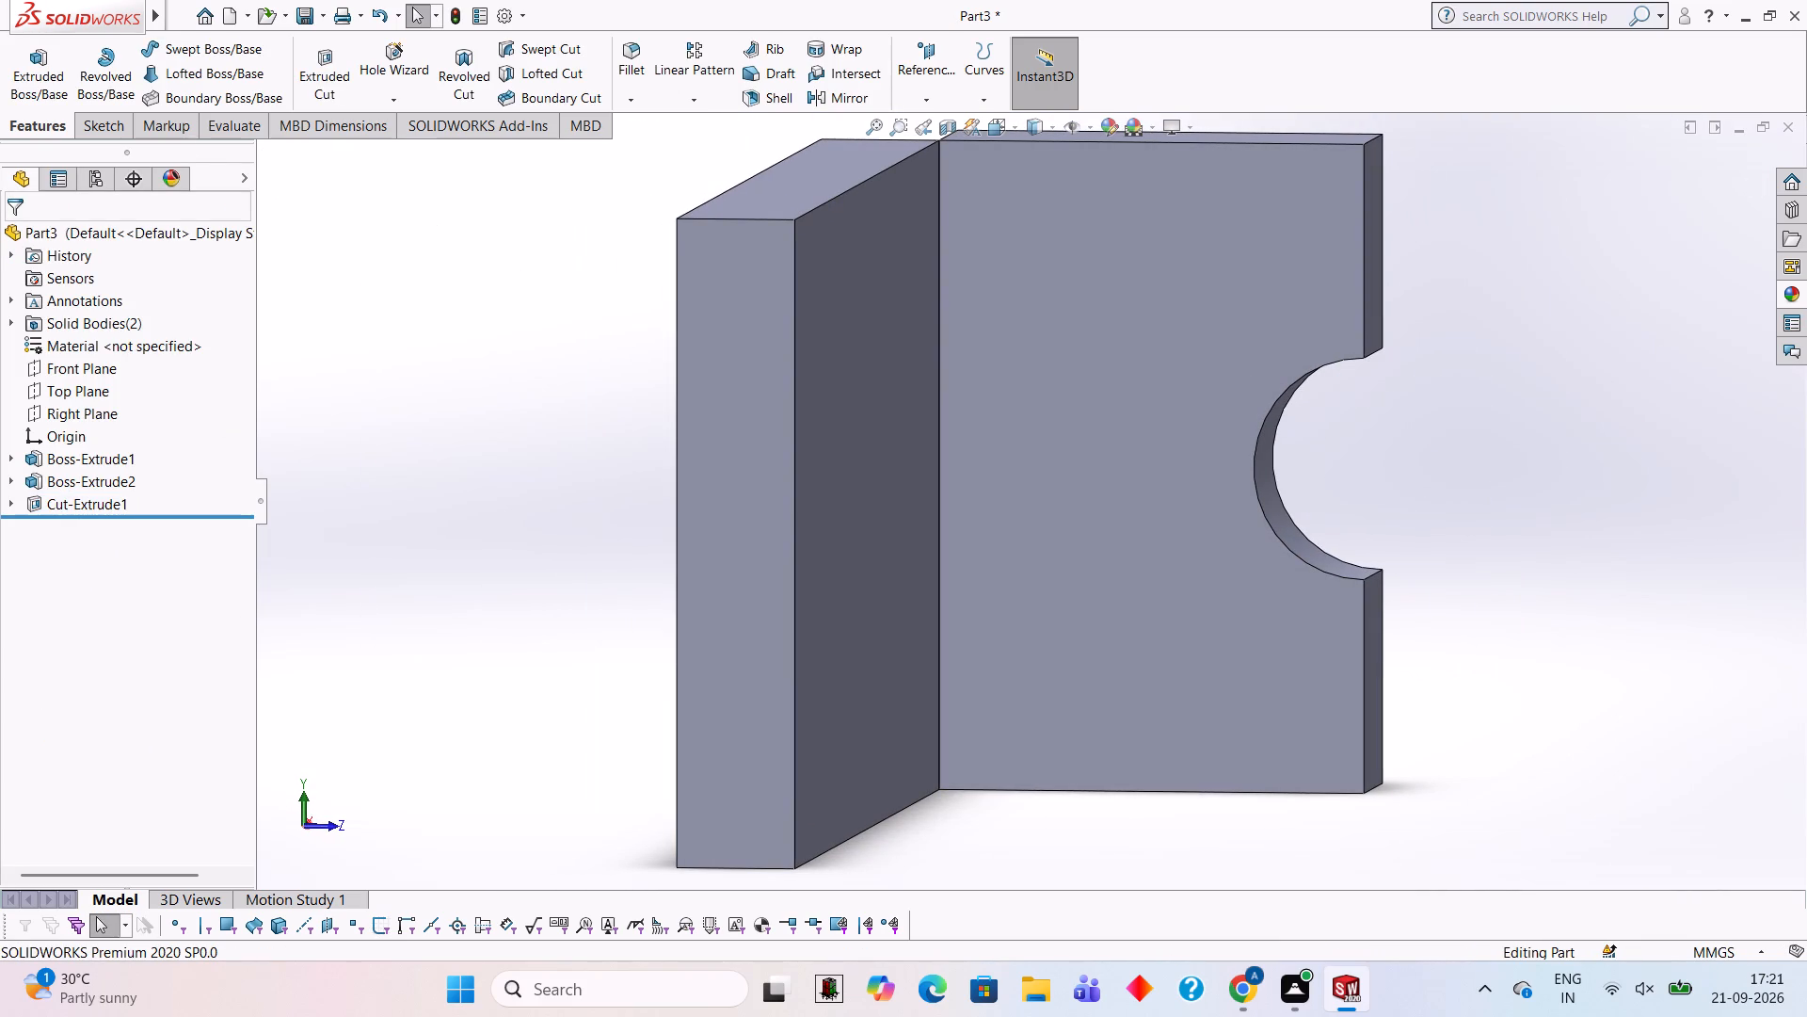
middle_drag(1428, 411, 1406, 412)
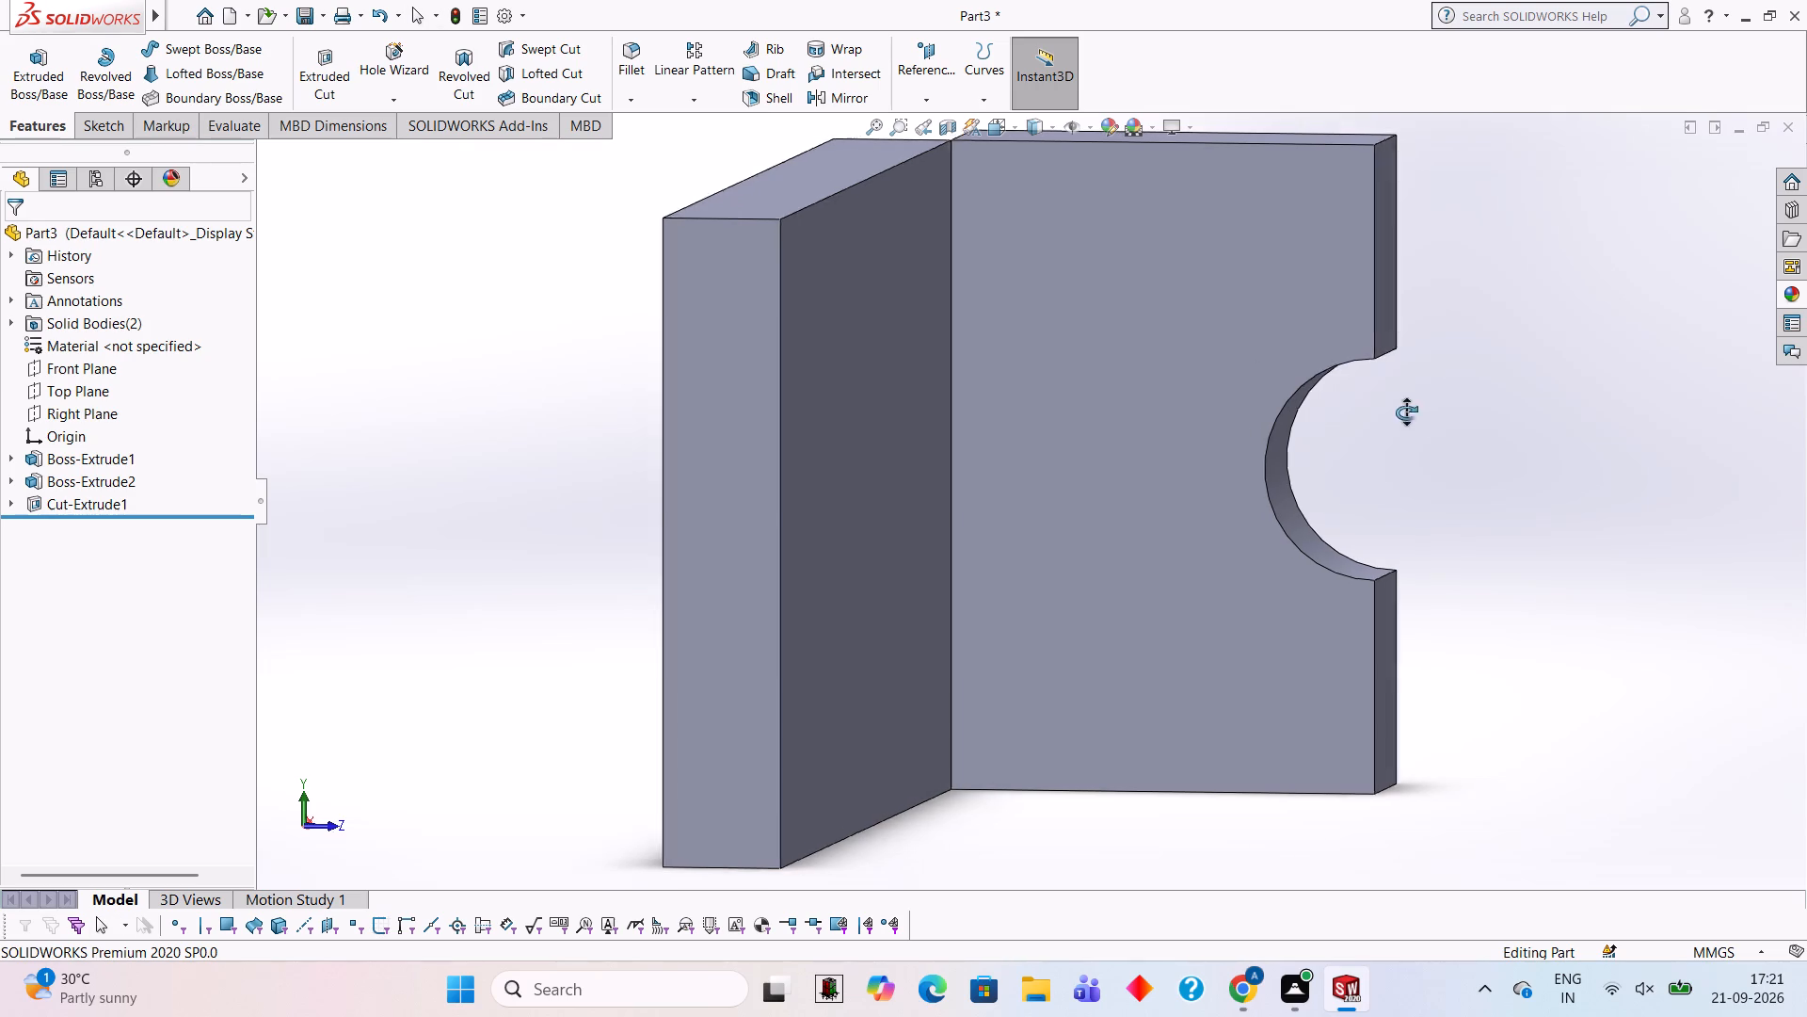
middle_drag(1406, 412, 1105, 444)
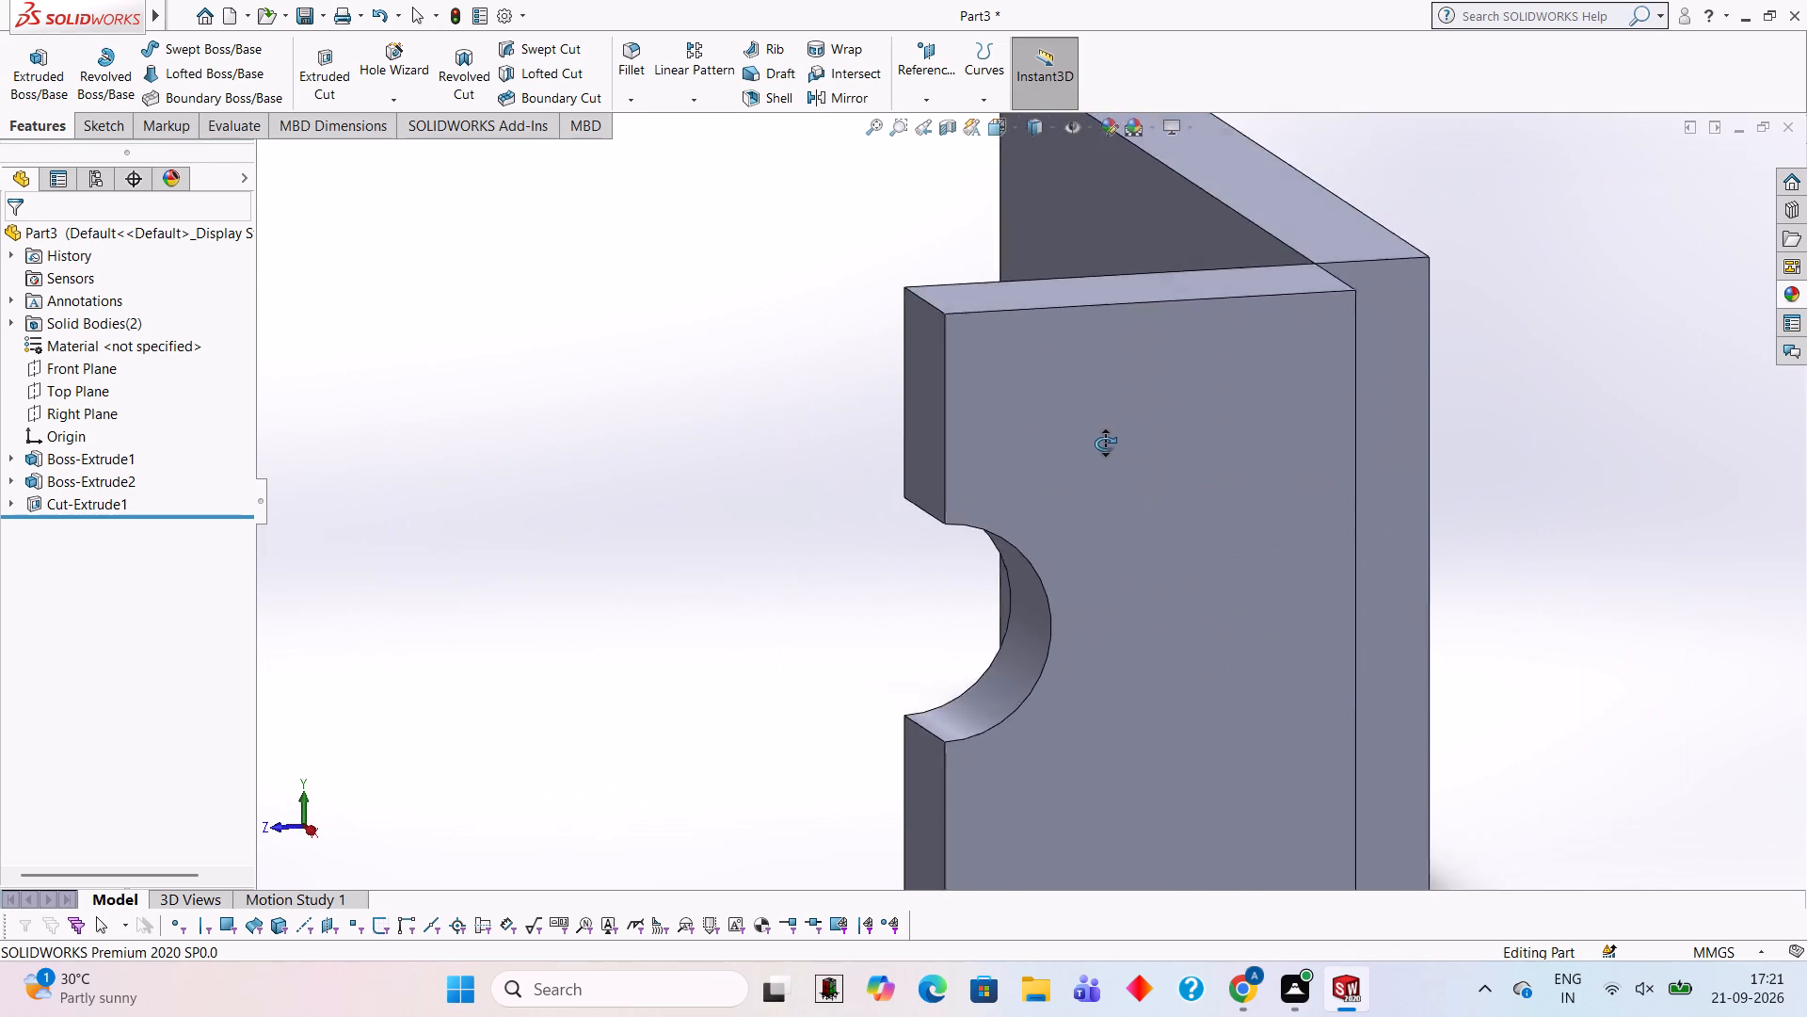
middle_drag(1105, 444, 1060, 388)
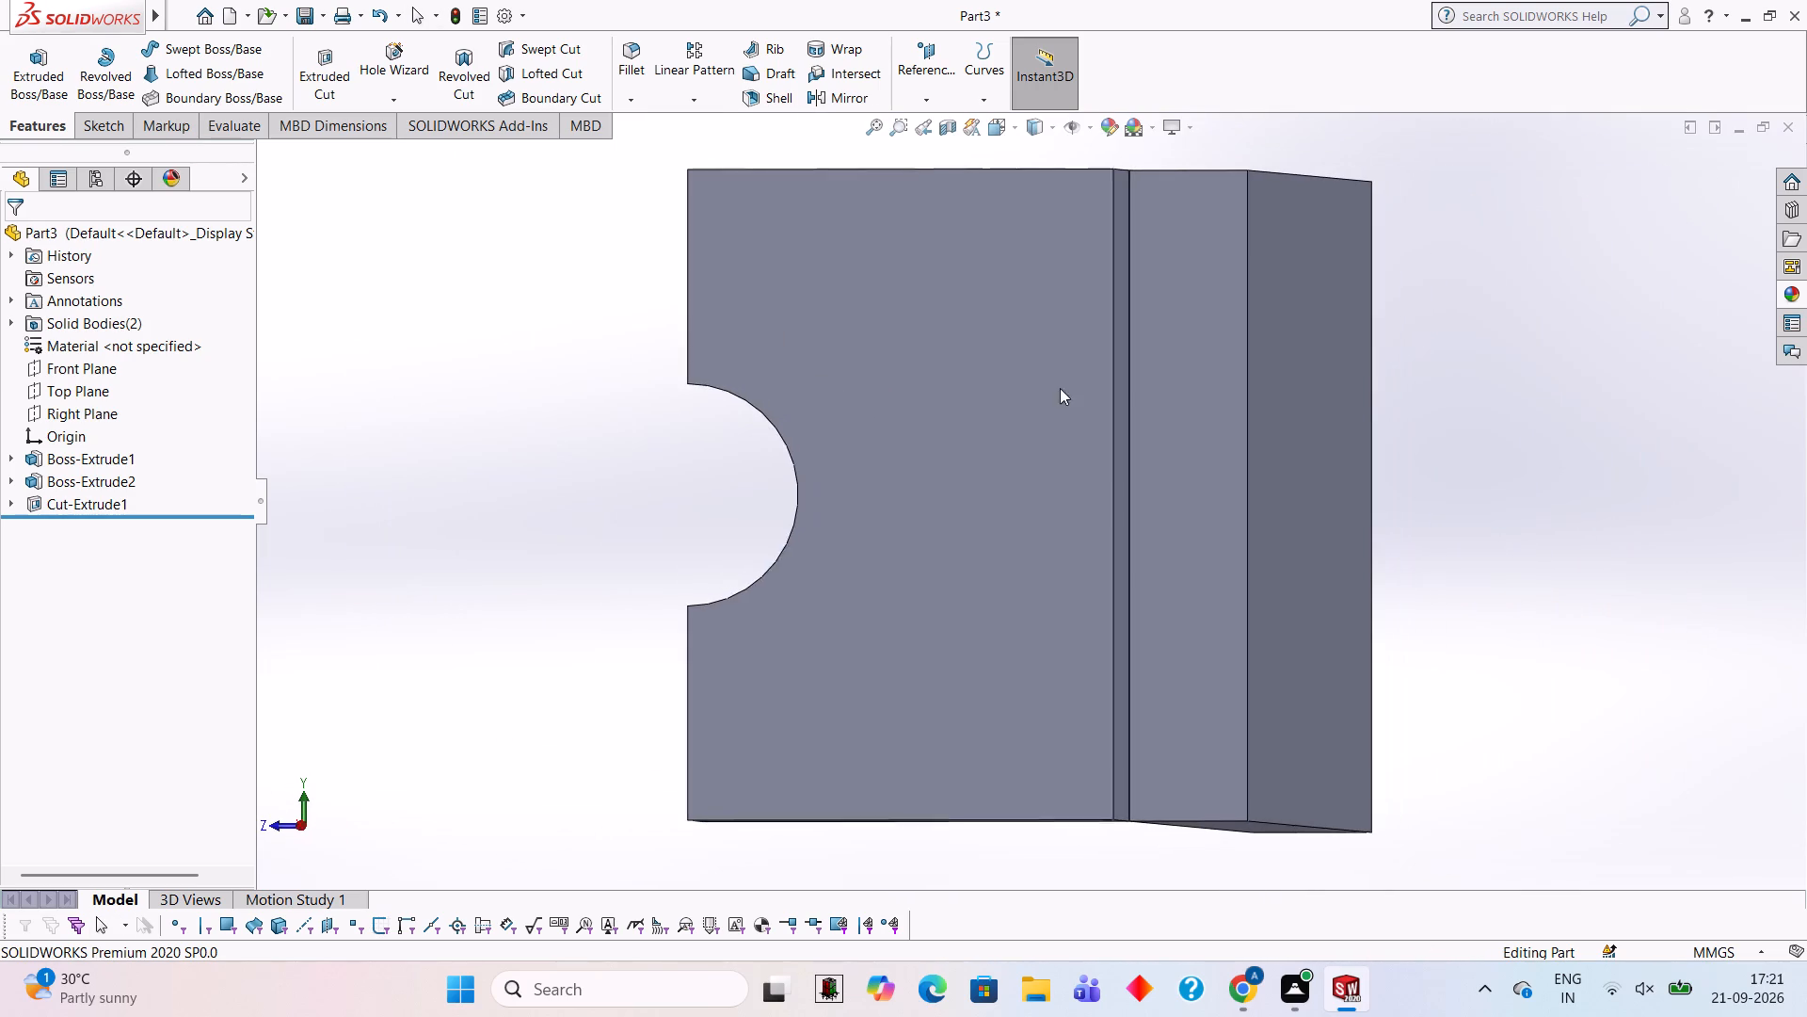
click(900, 449)
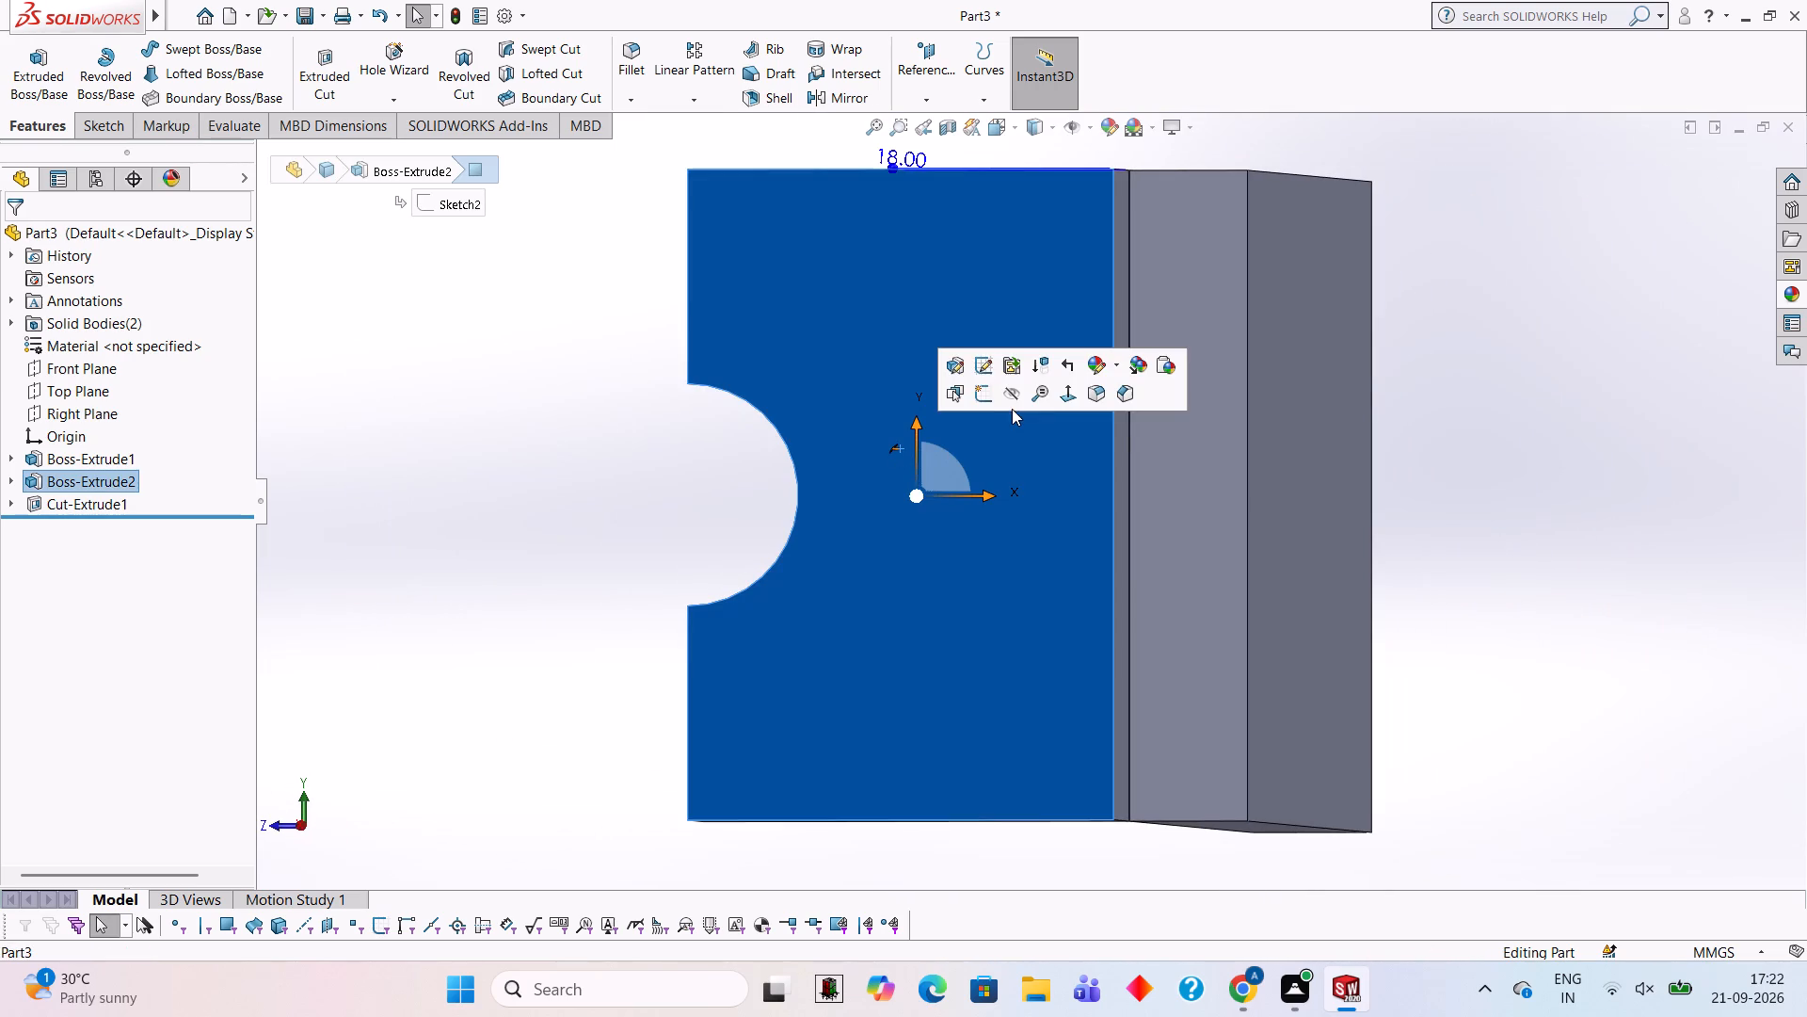
click(986, 401)
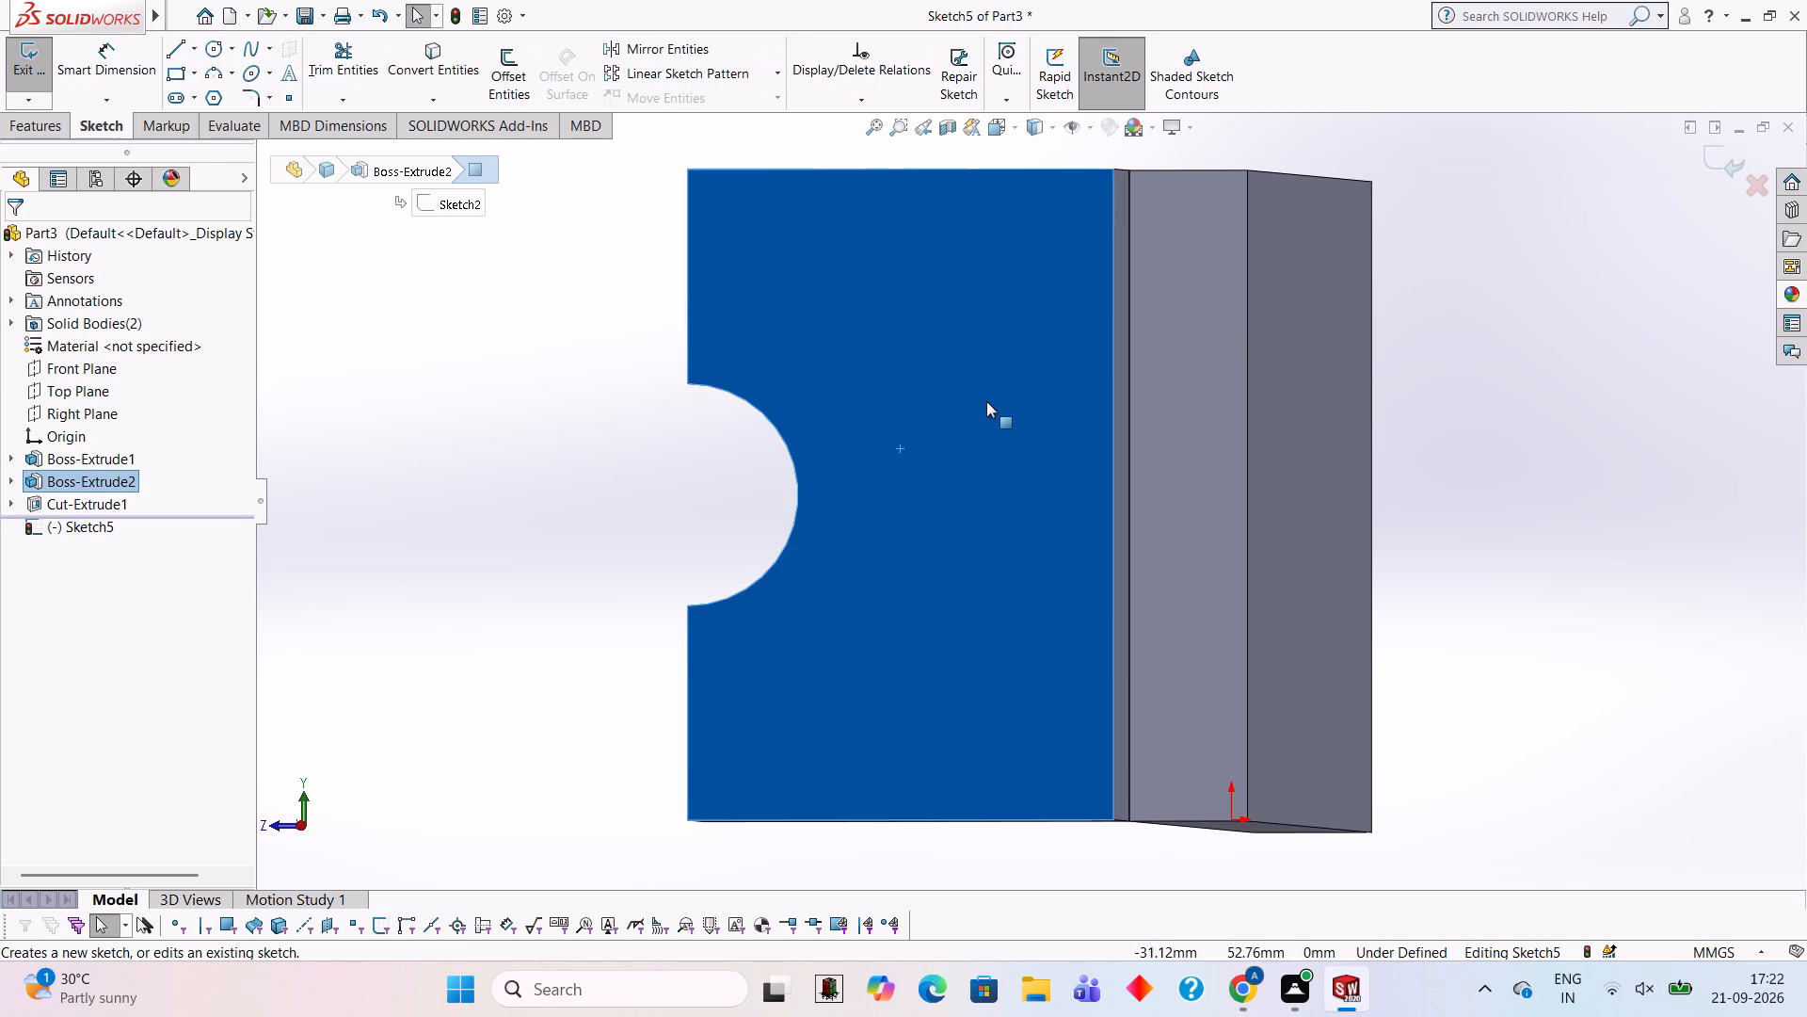
key(ctrl+8)
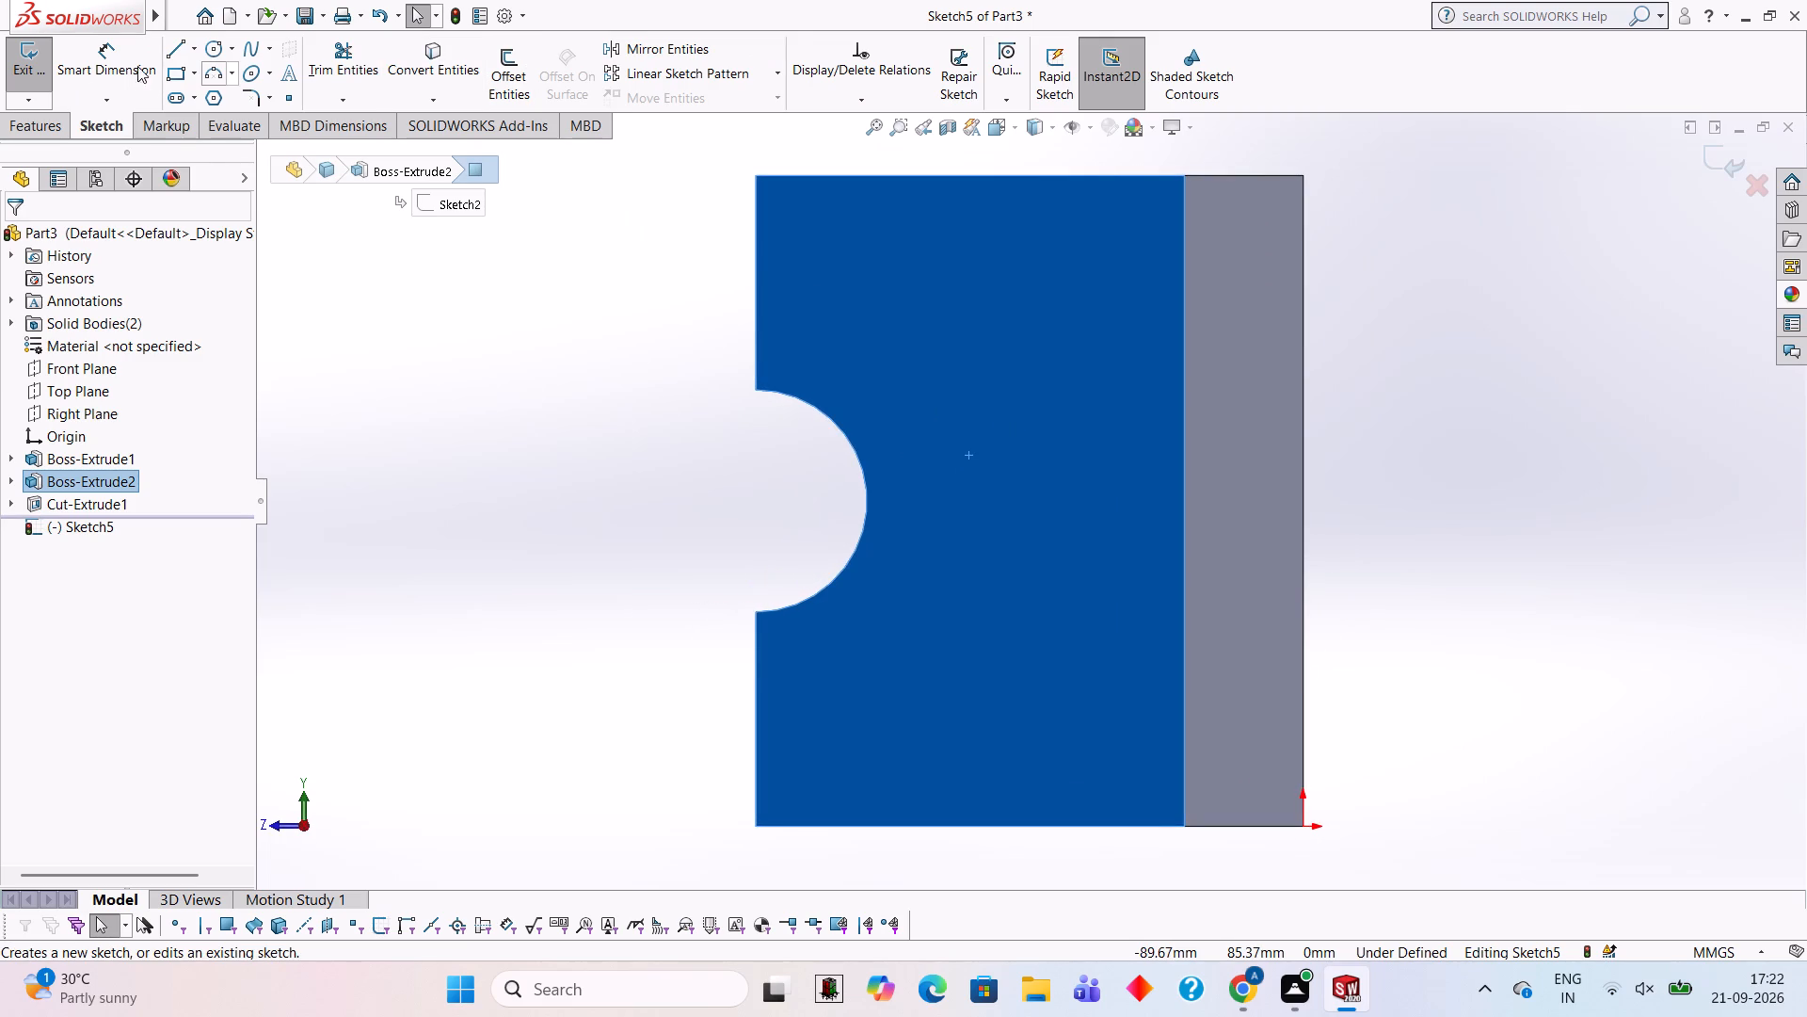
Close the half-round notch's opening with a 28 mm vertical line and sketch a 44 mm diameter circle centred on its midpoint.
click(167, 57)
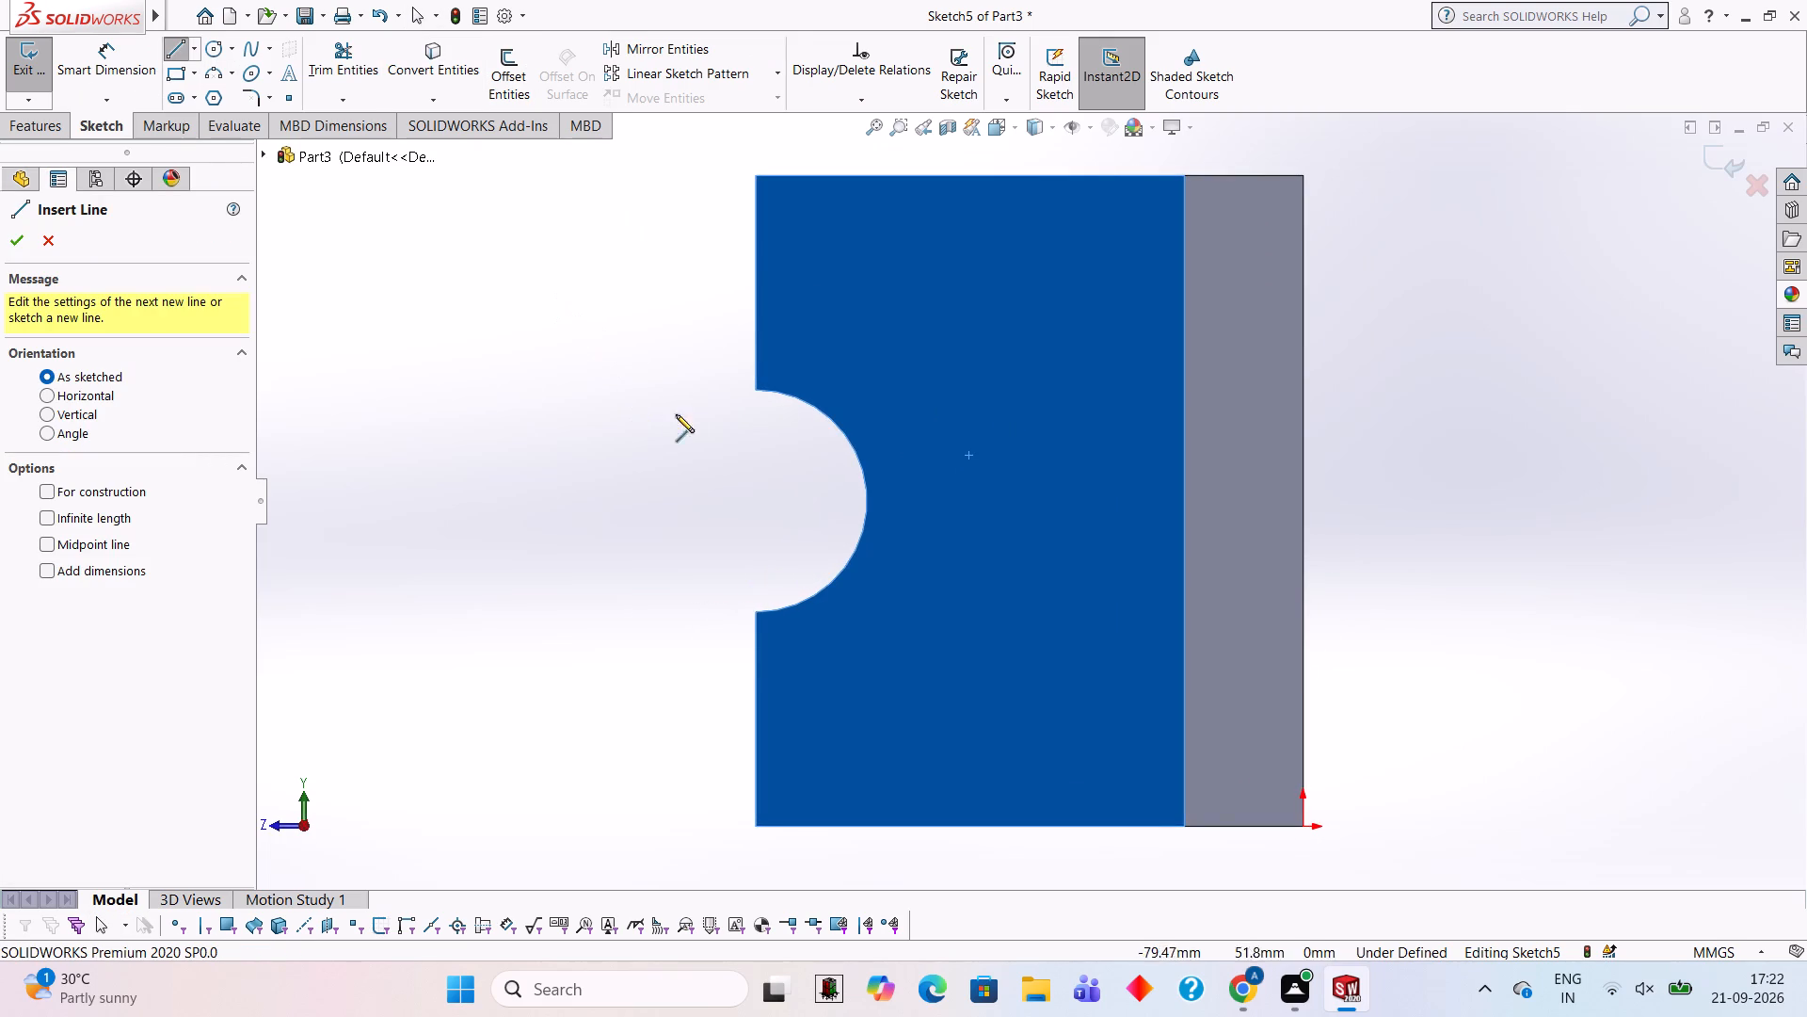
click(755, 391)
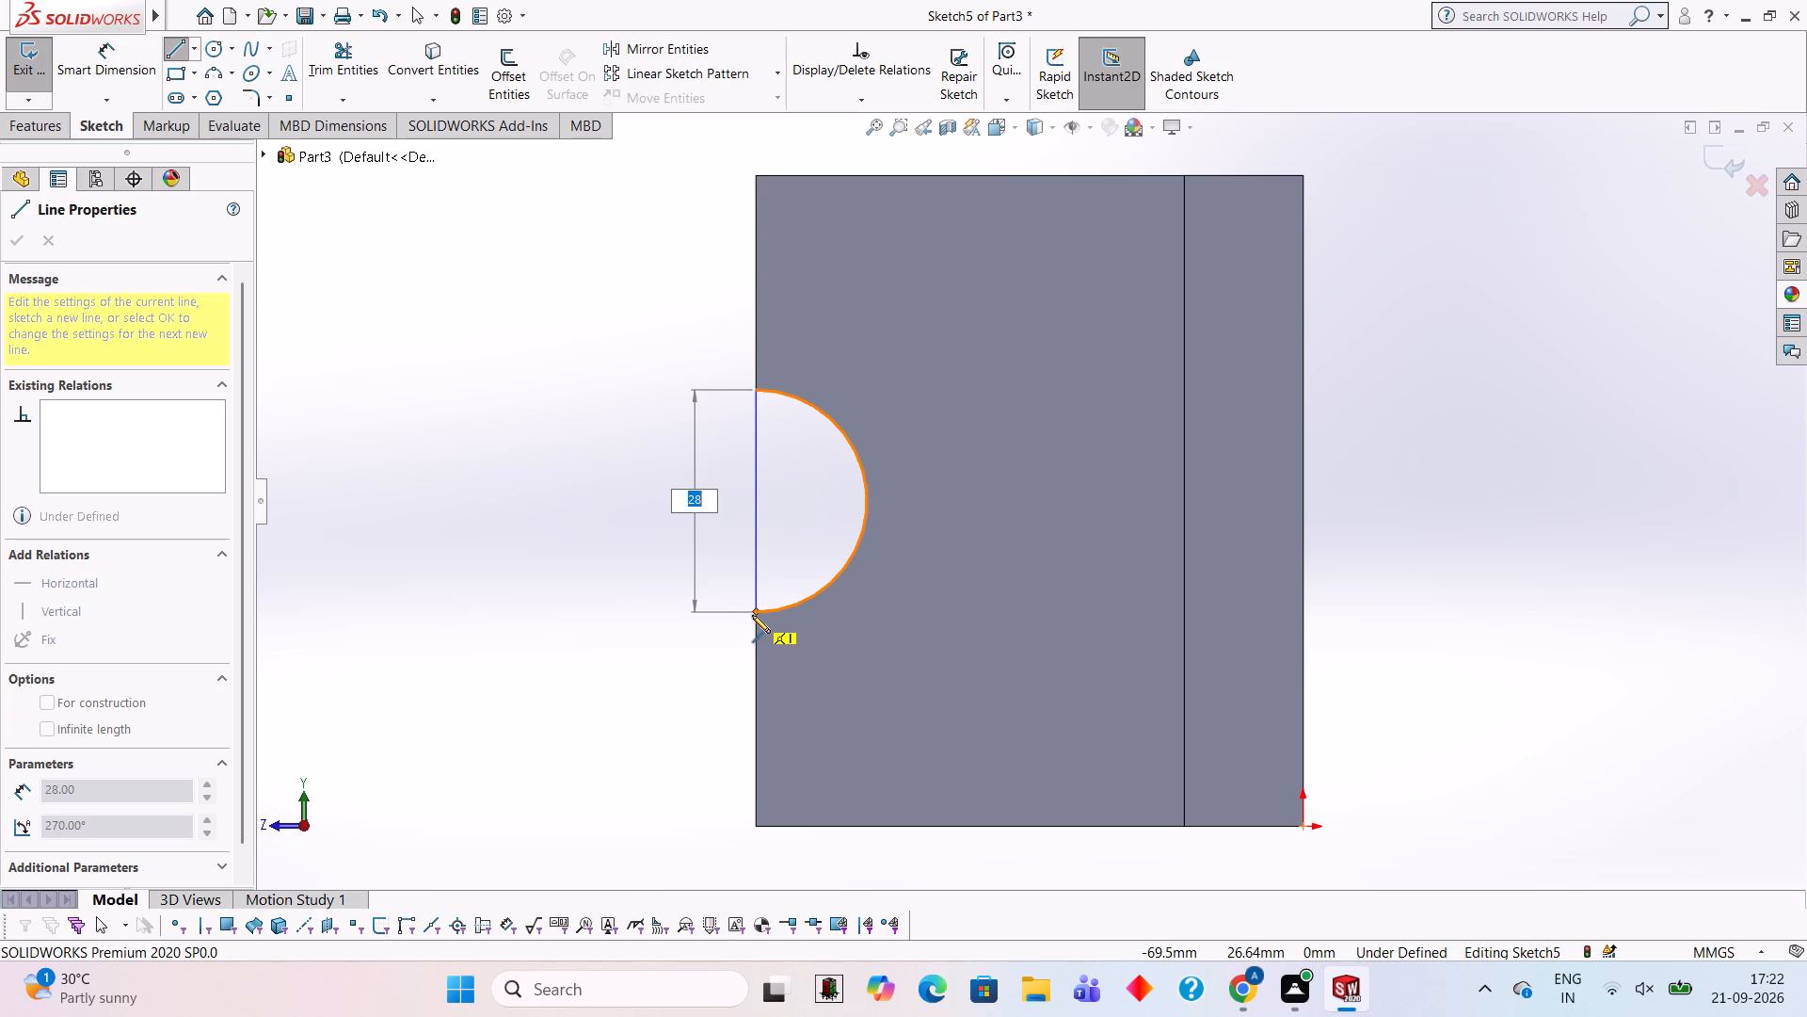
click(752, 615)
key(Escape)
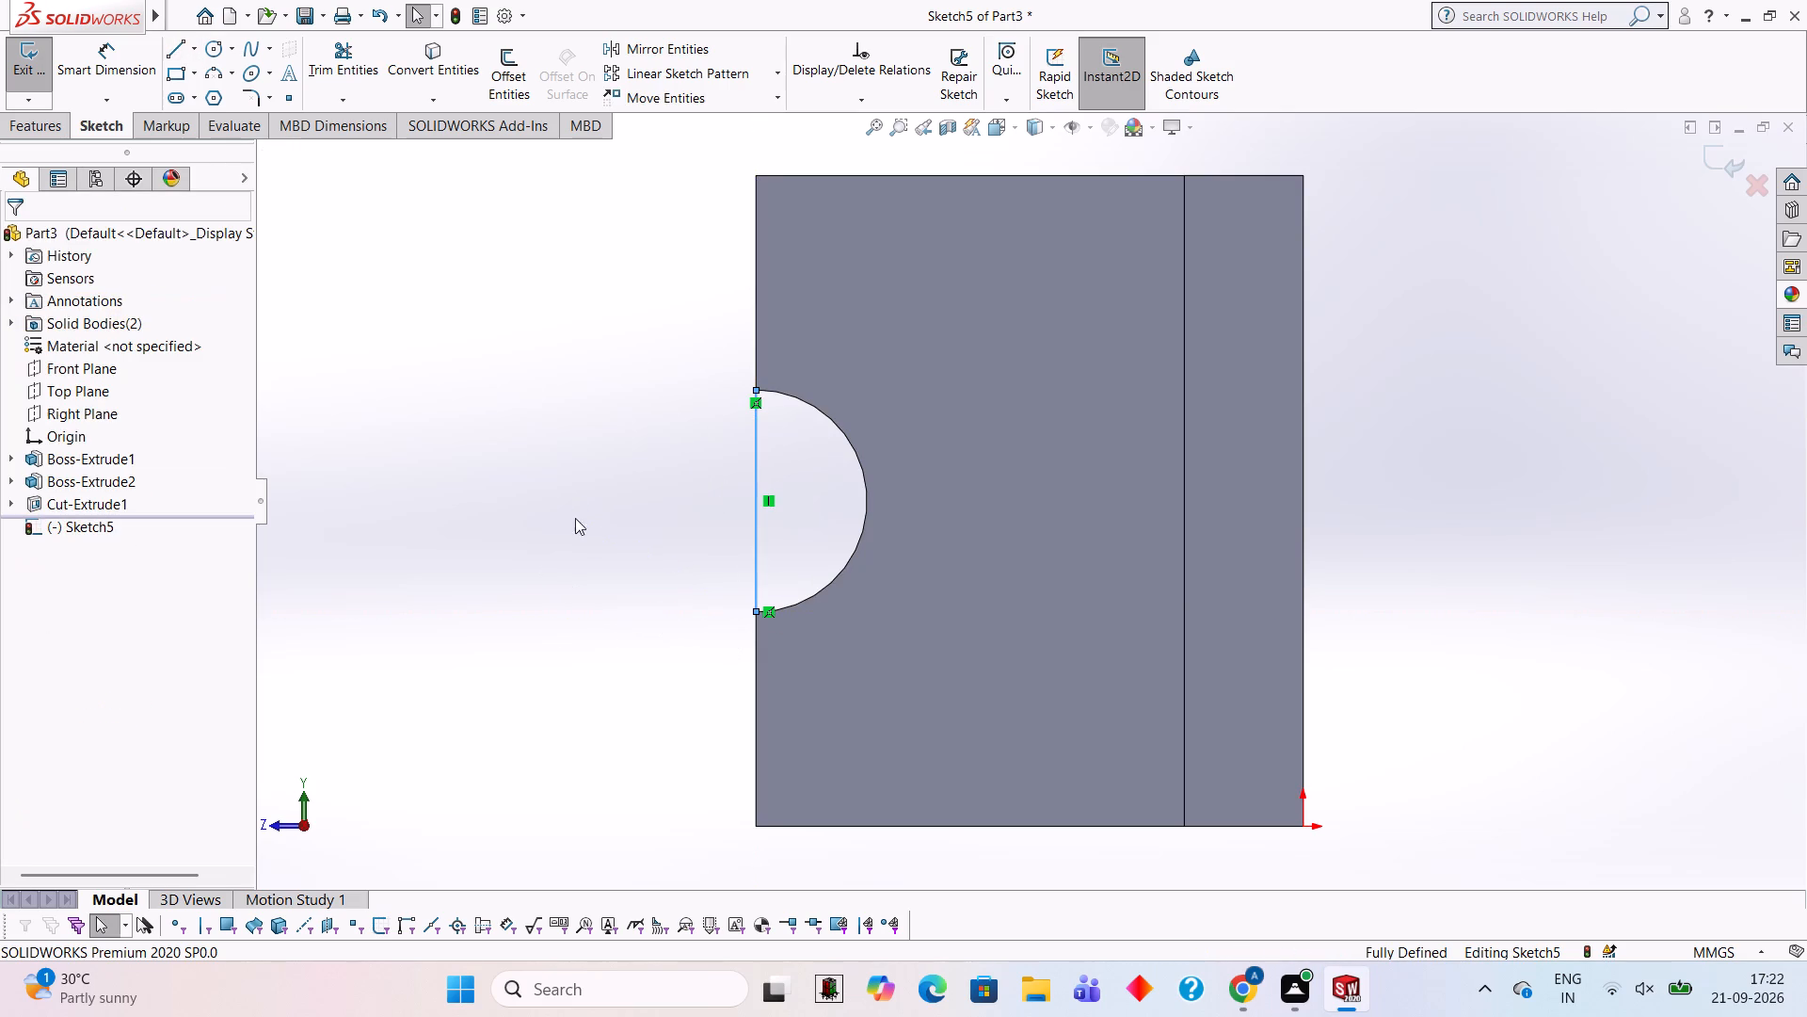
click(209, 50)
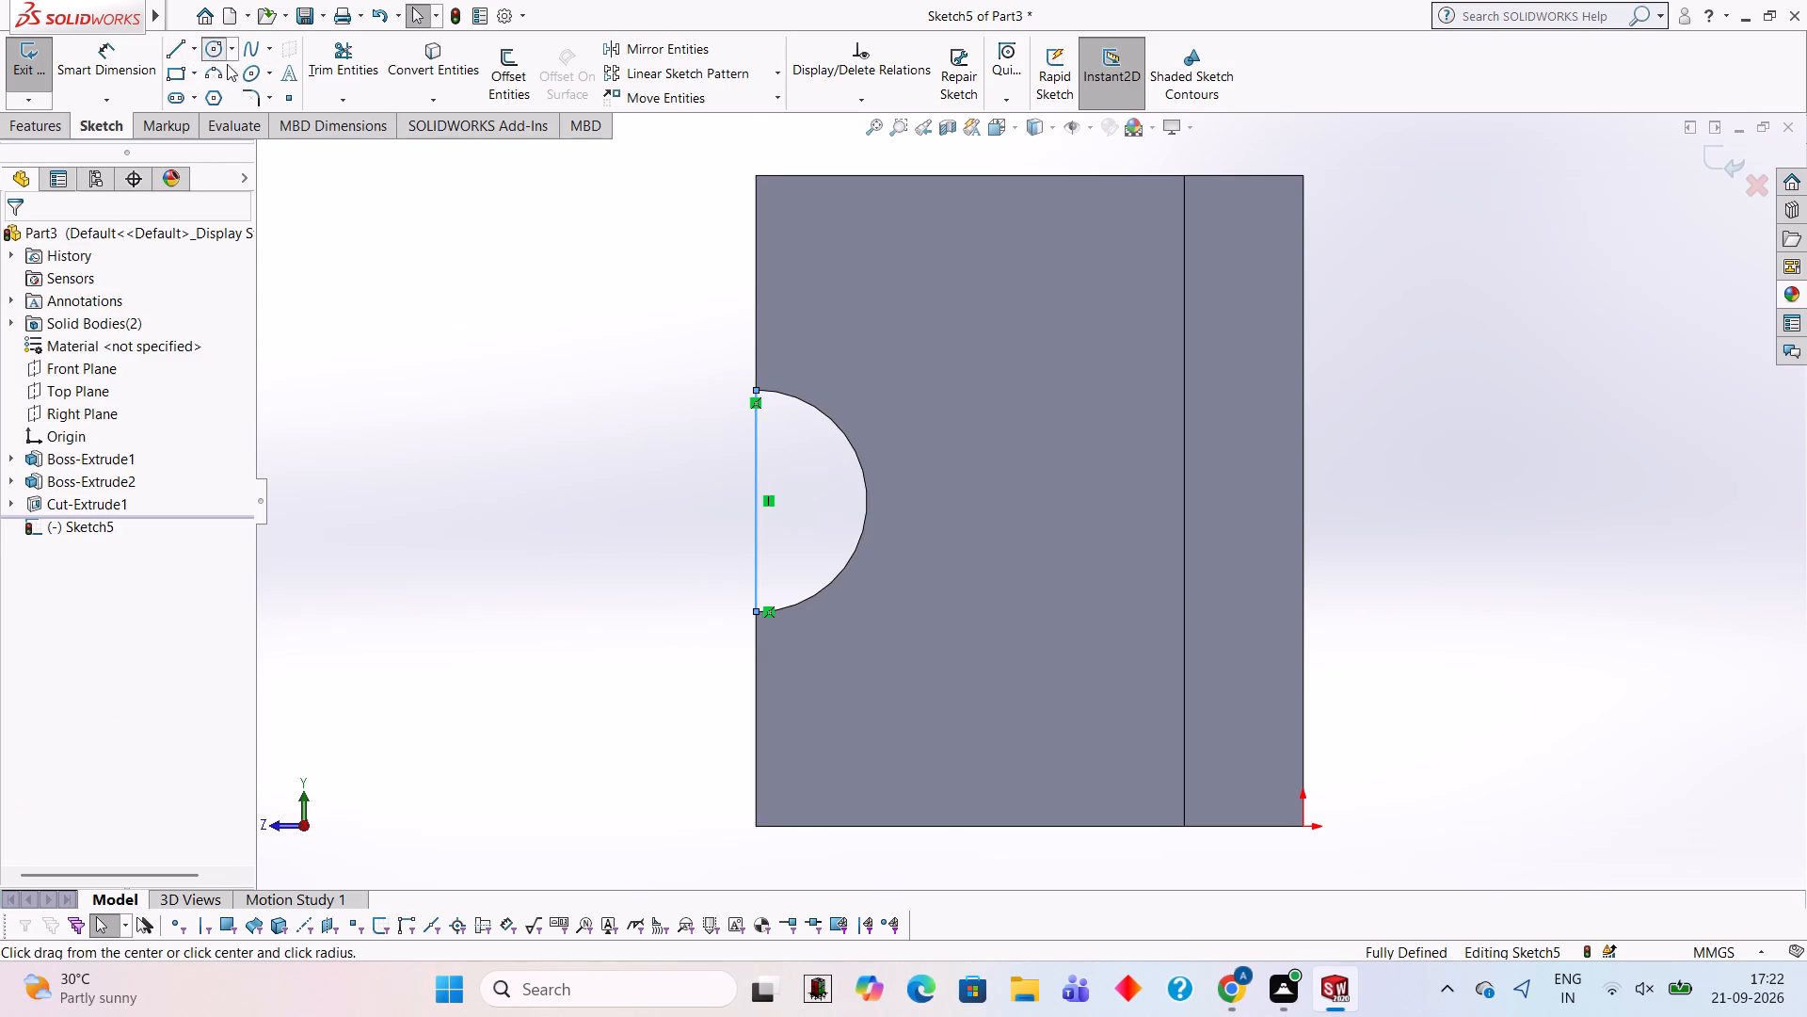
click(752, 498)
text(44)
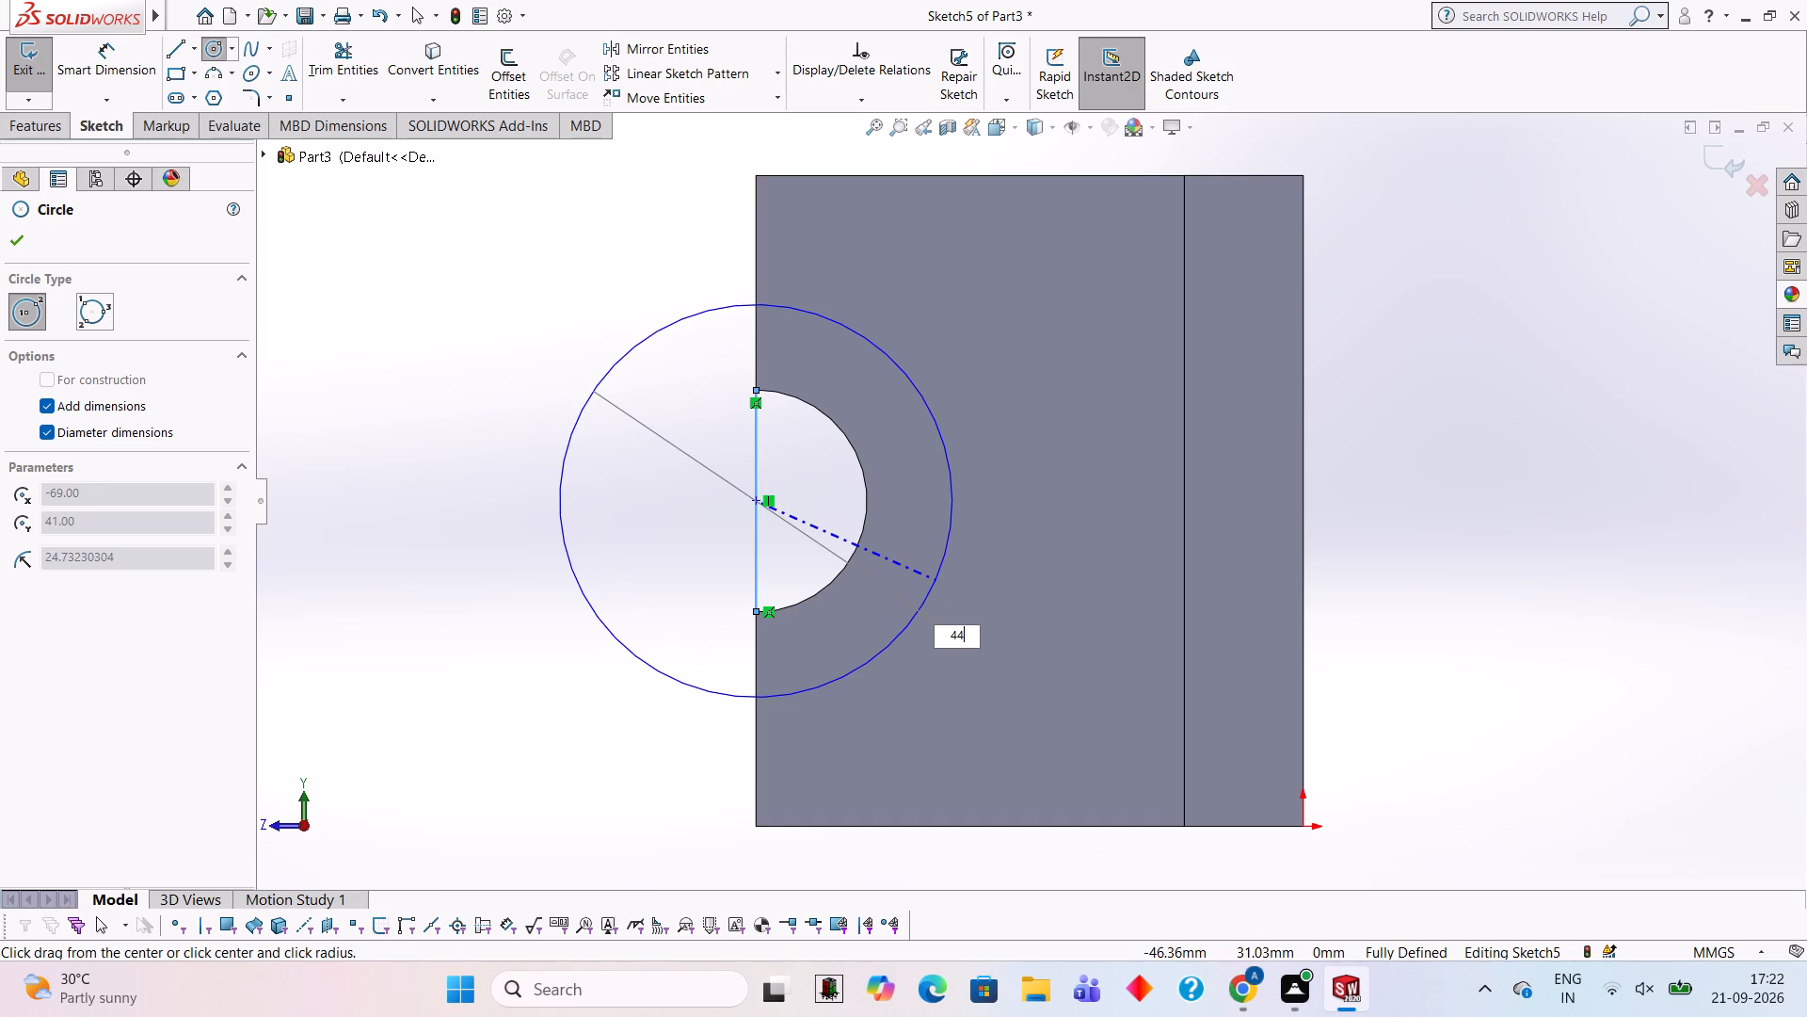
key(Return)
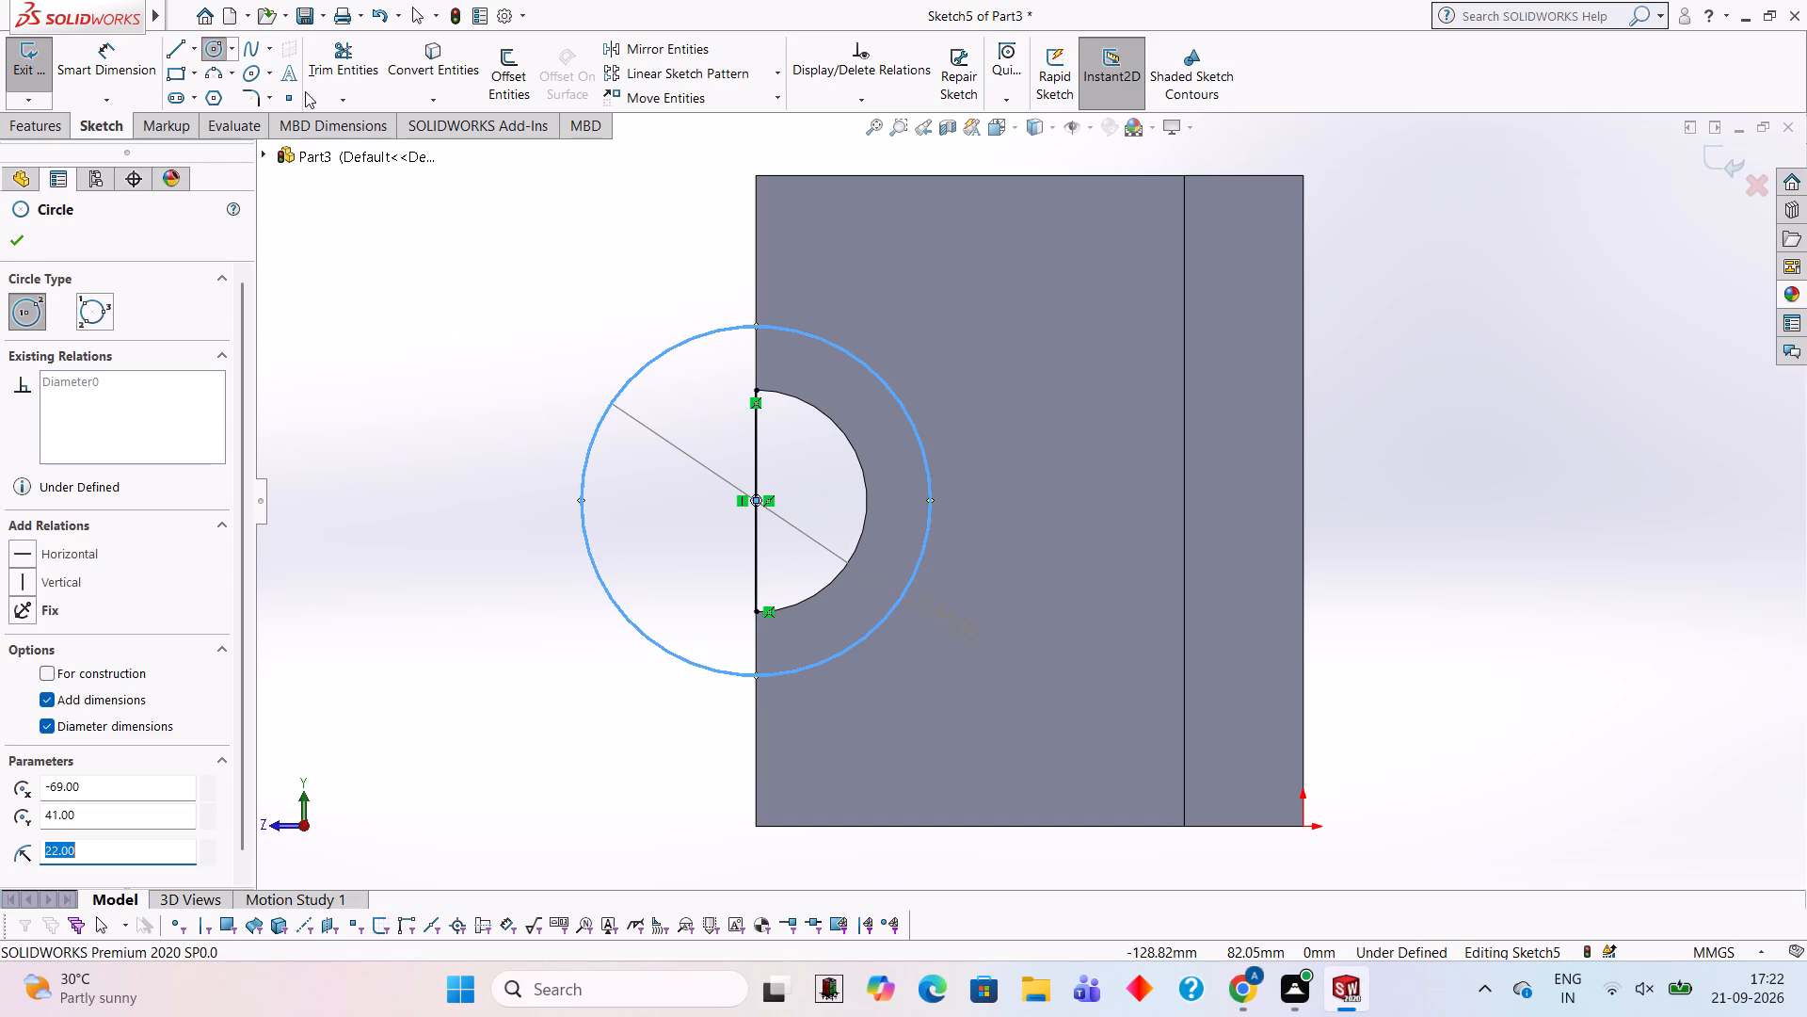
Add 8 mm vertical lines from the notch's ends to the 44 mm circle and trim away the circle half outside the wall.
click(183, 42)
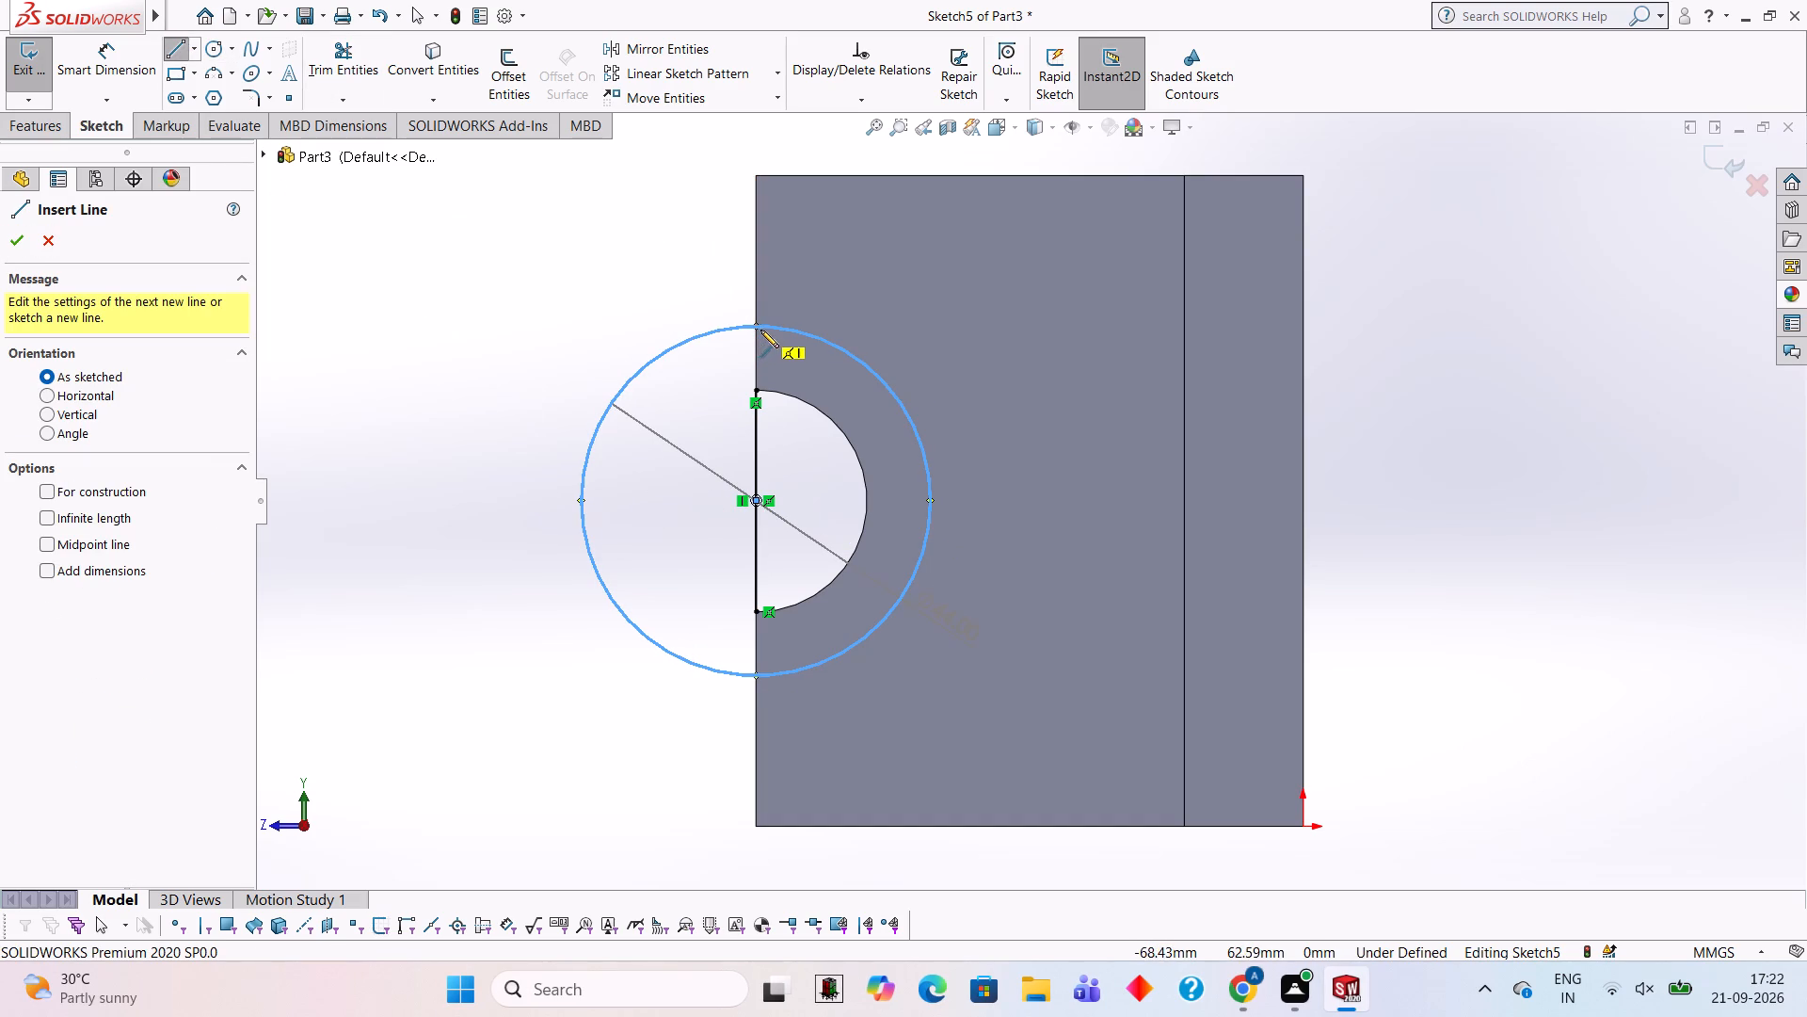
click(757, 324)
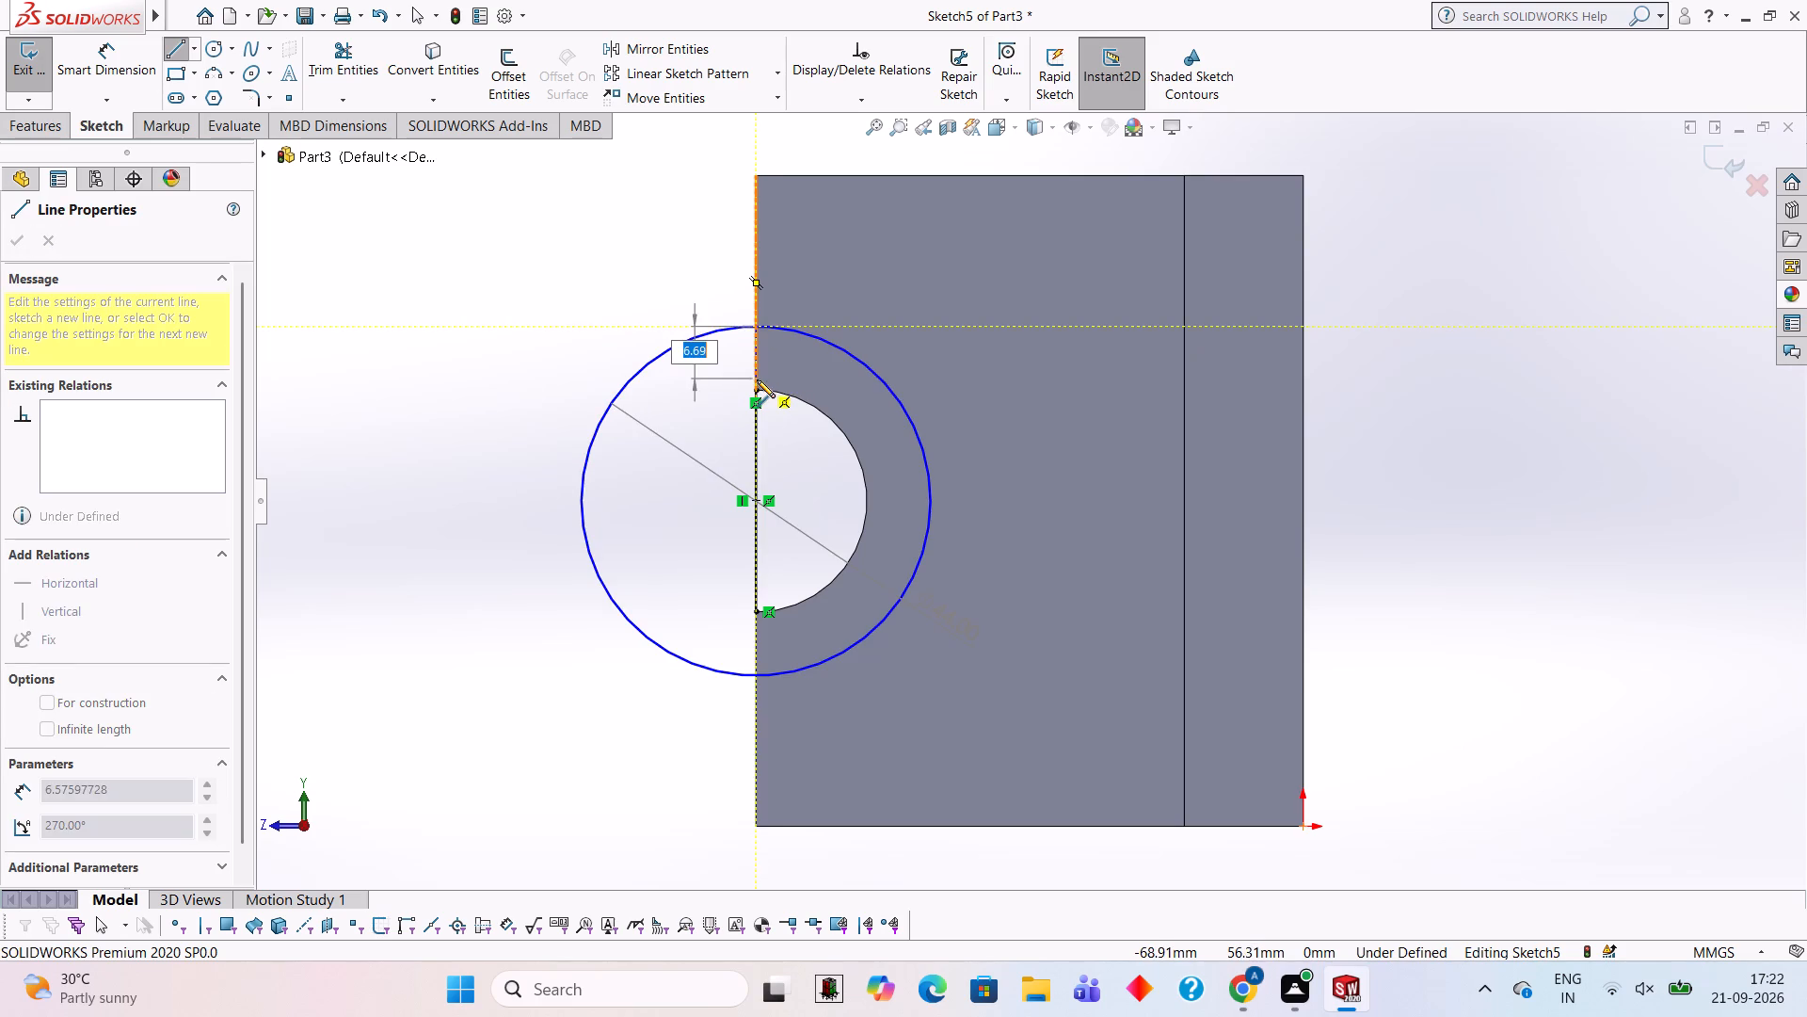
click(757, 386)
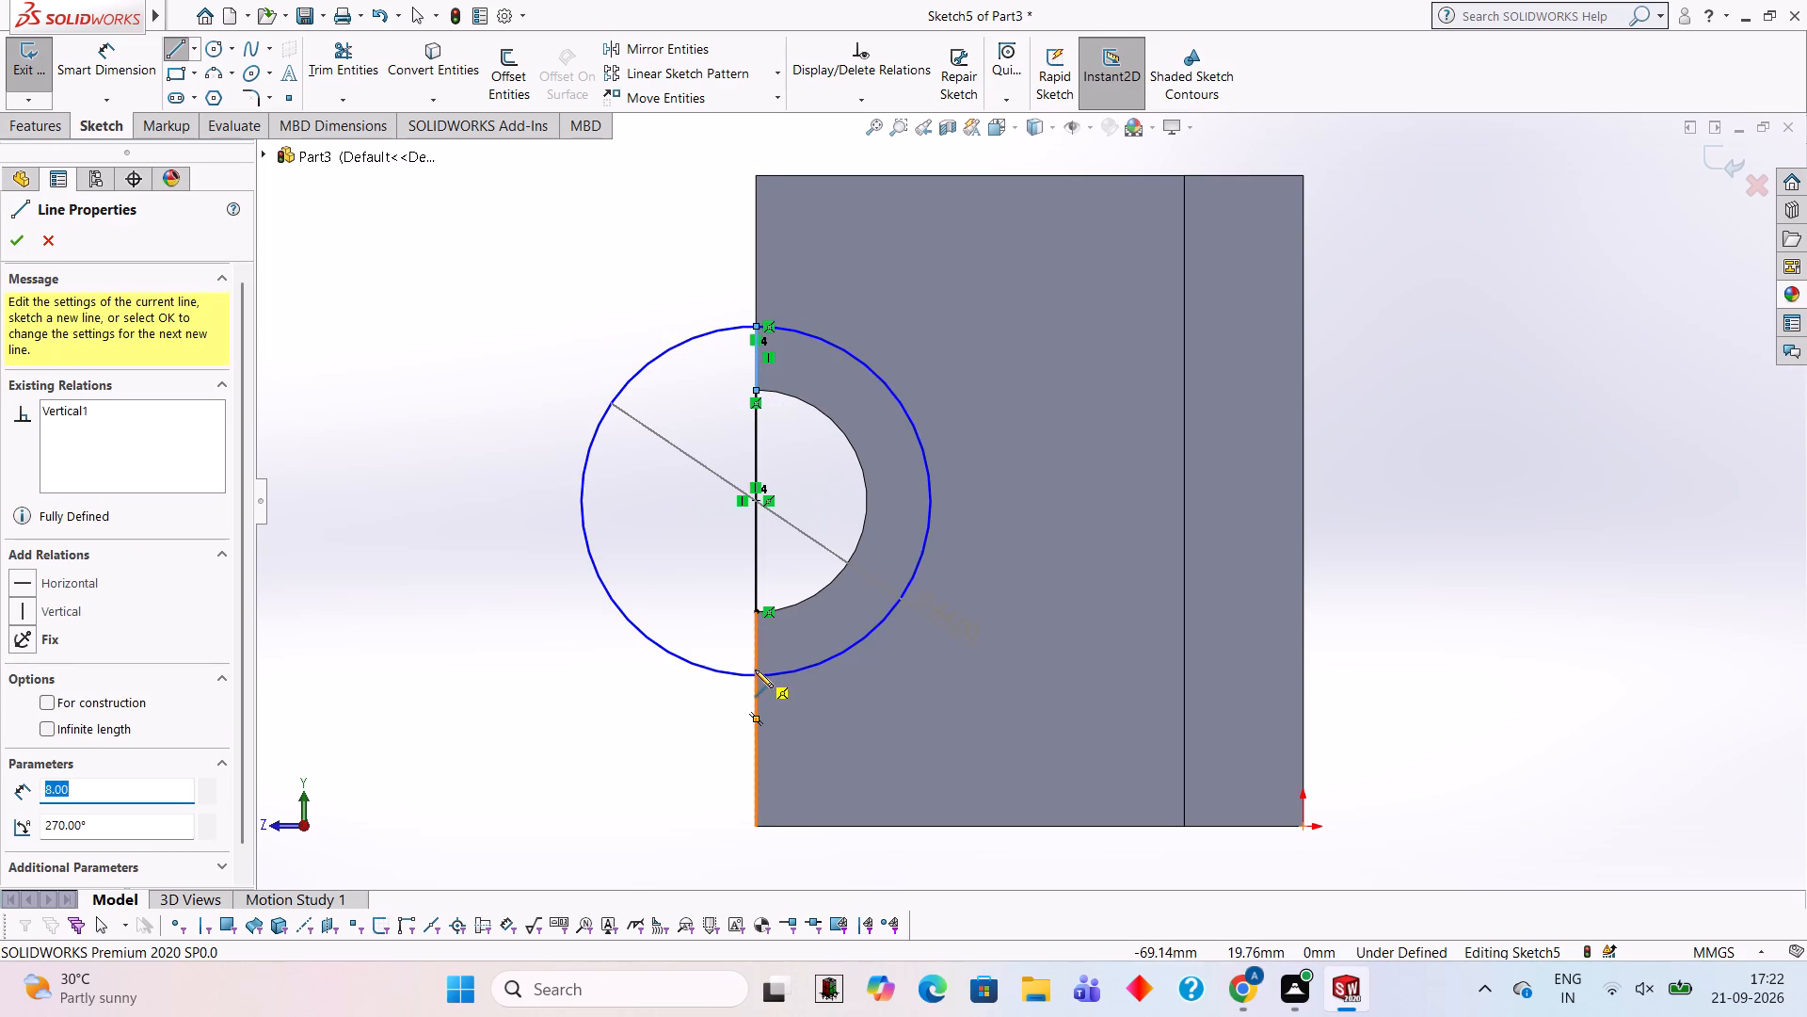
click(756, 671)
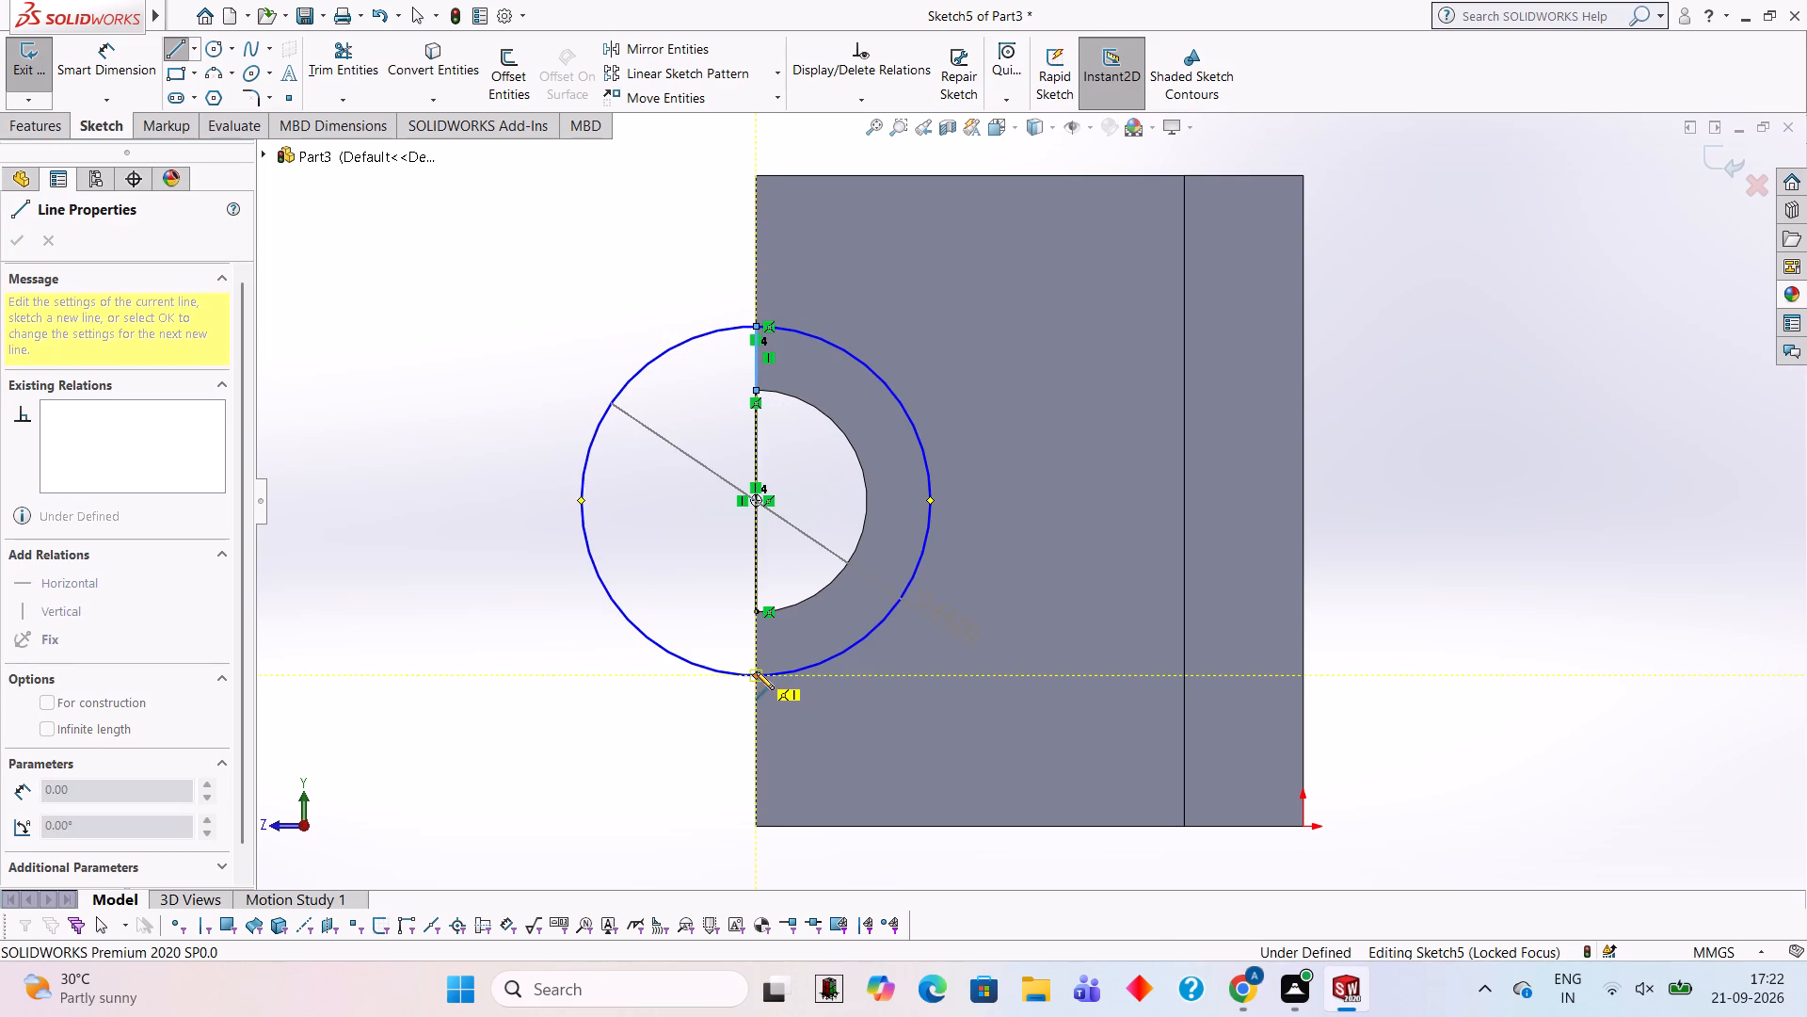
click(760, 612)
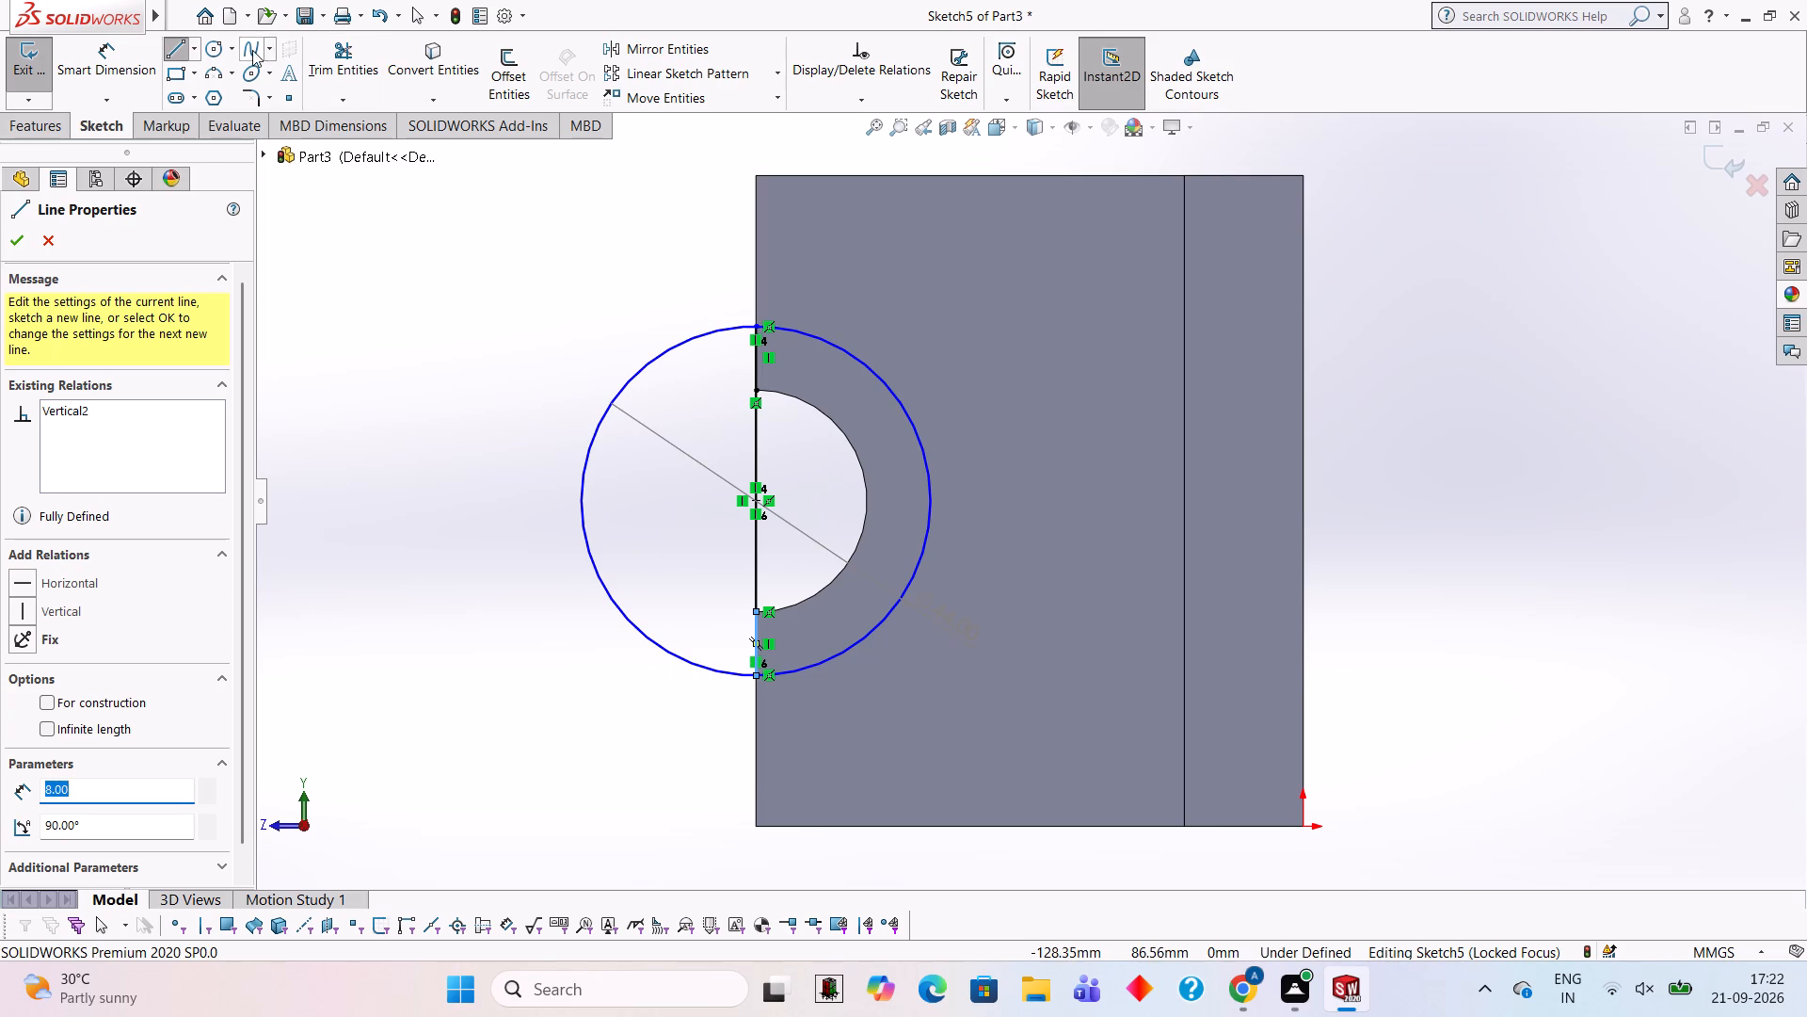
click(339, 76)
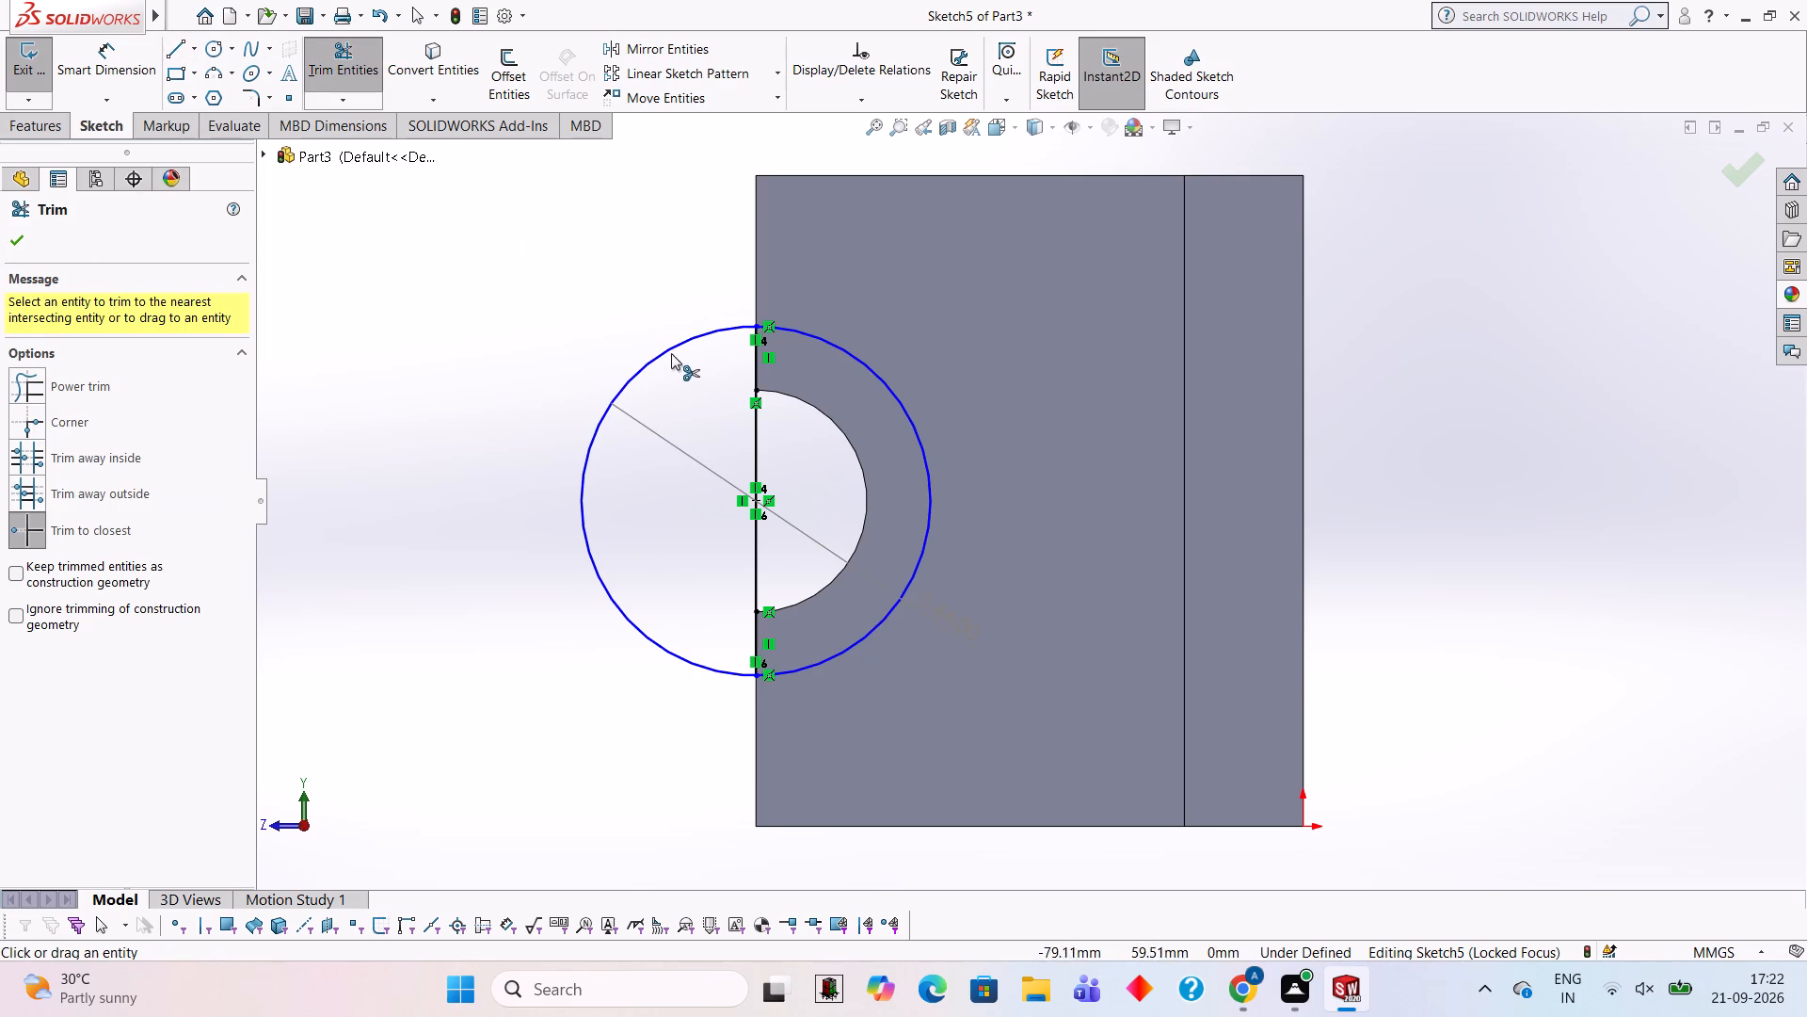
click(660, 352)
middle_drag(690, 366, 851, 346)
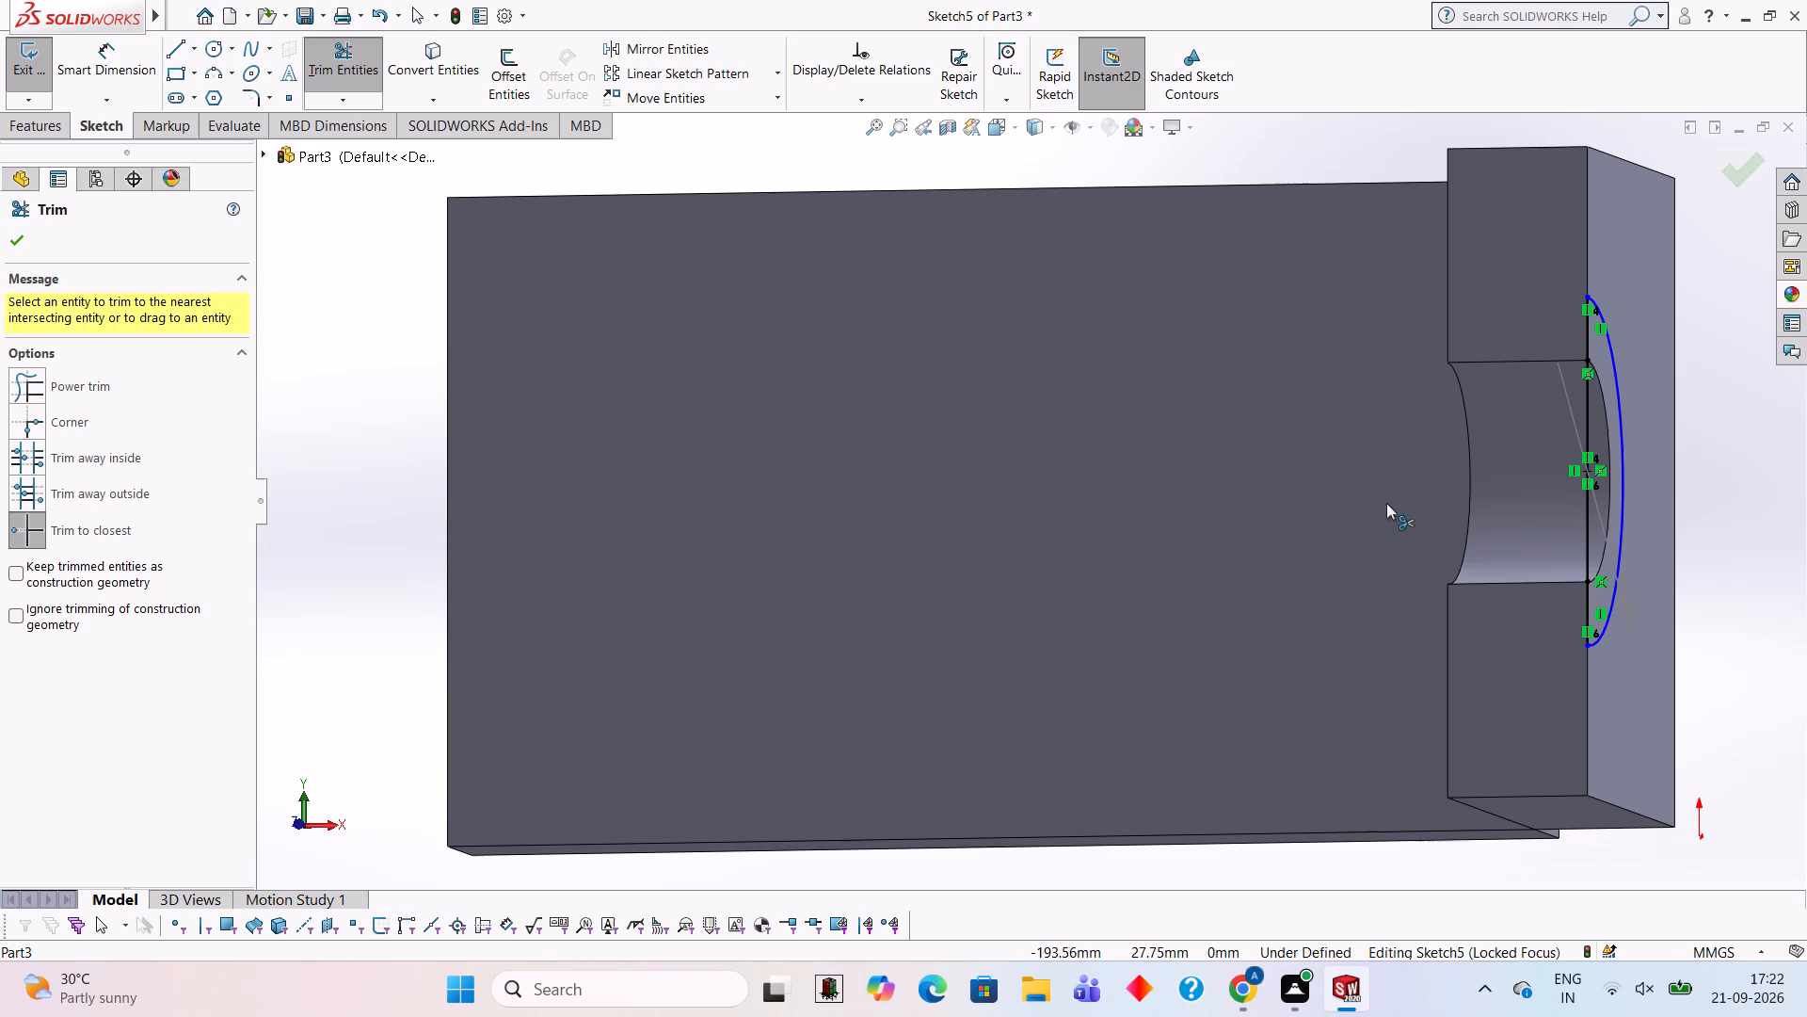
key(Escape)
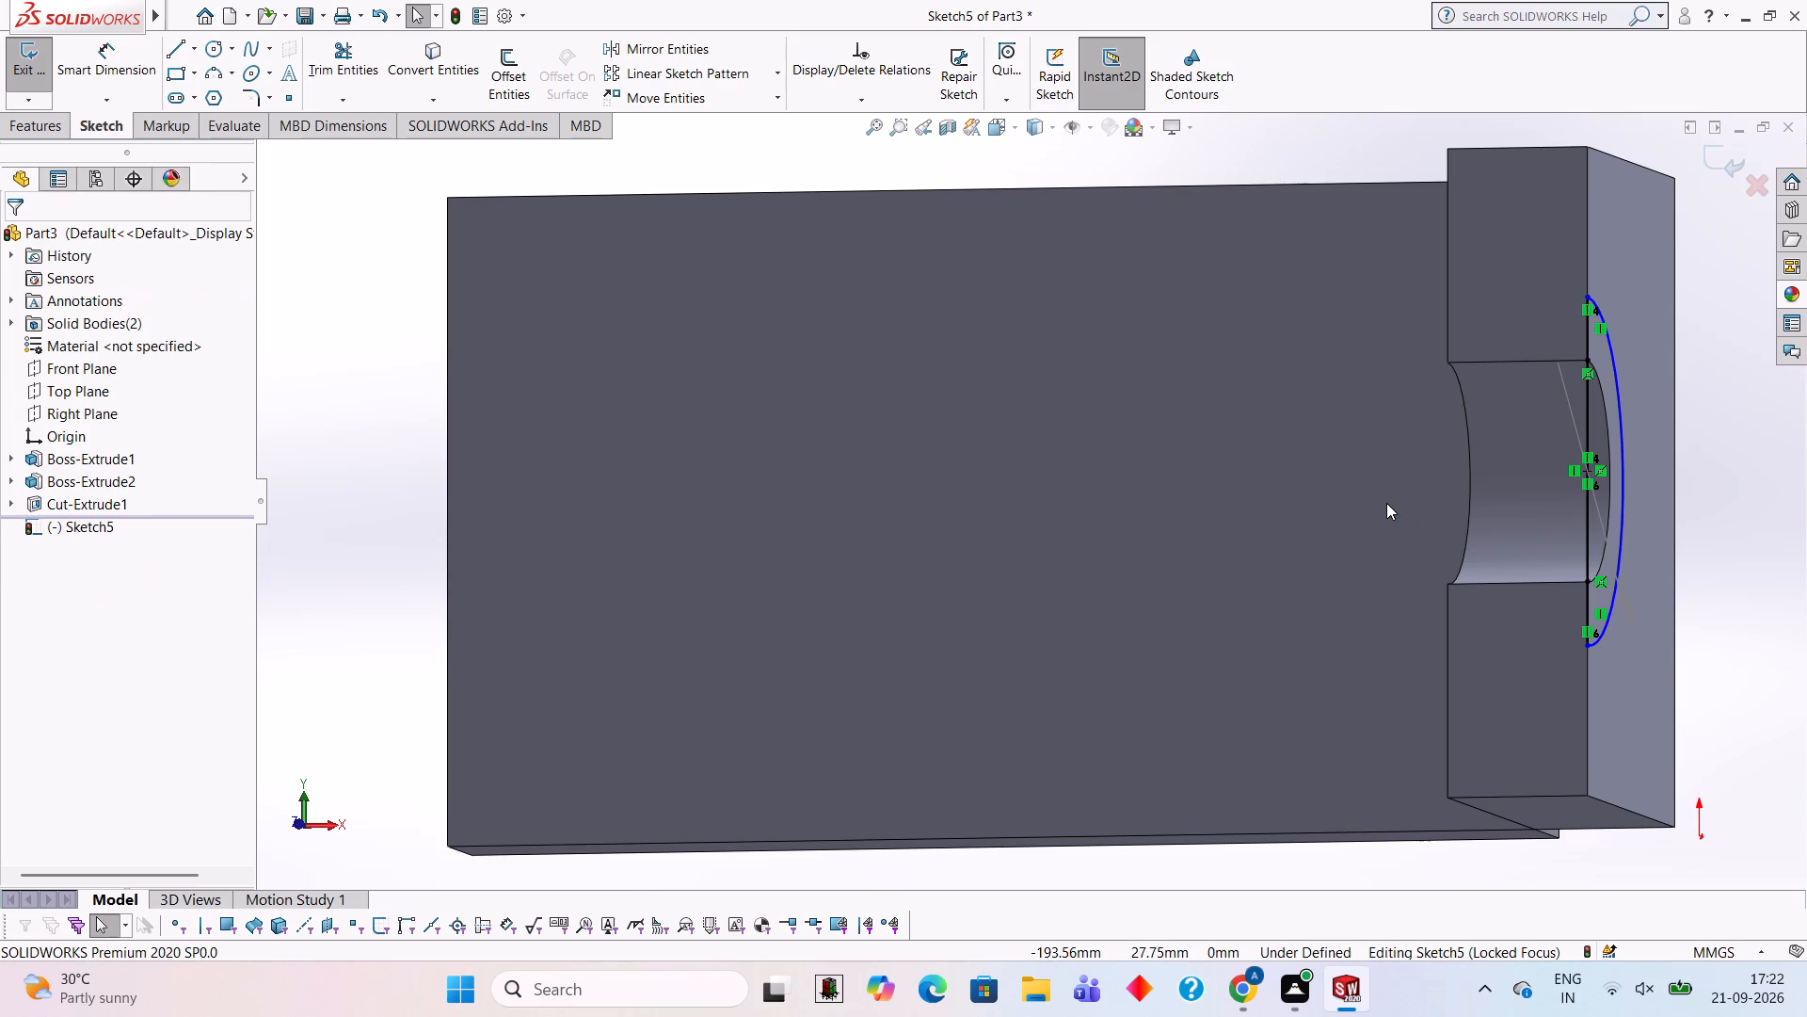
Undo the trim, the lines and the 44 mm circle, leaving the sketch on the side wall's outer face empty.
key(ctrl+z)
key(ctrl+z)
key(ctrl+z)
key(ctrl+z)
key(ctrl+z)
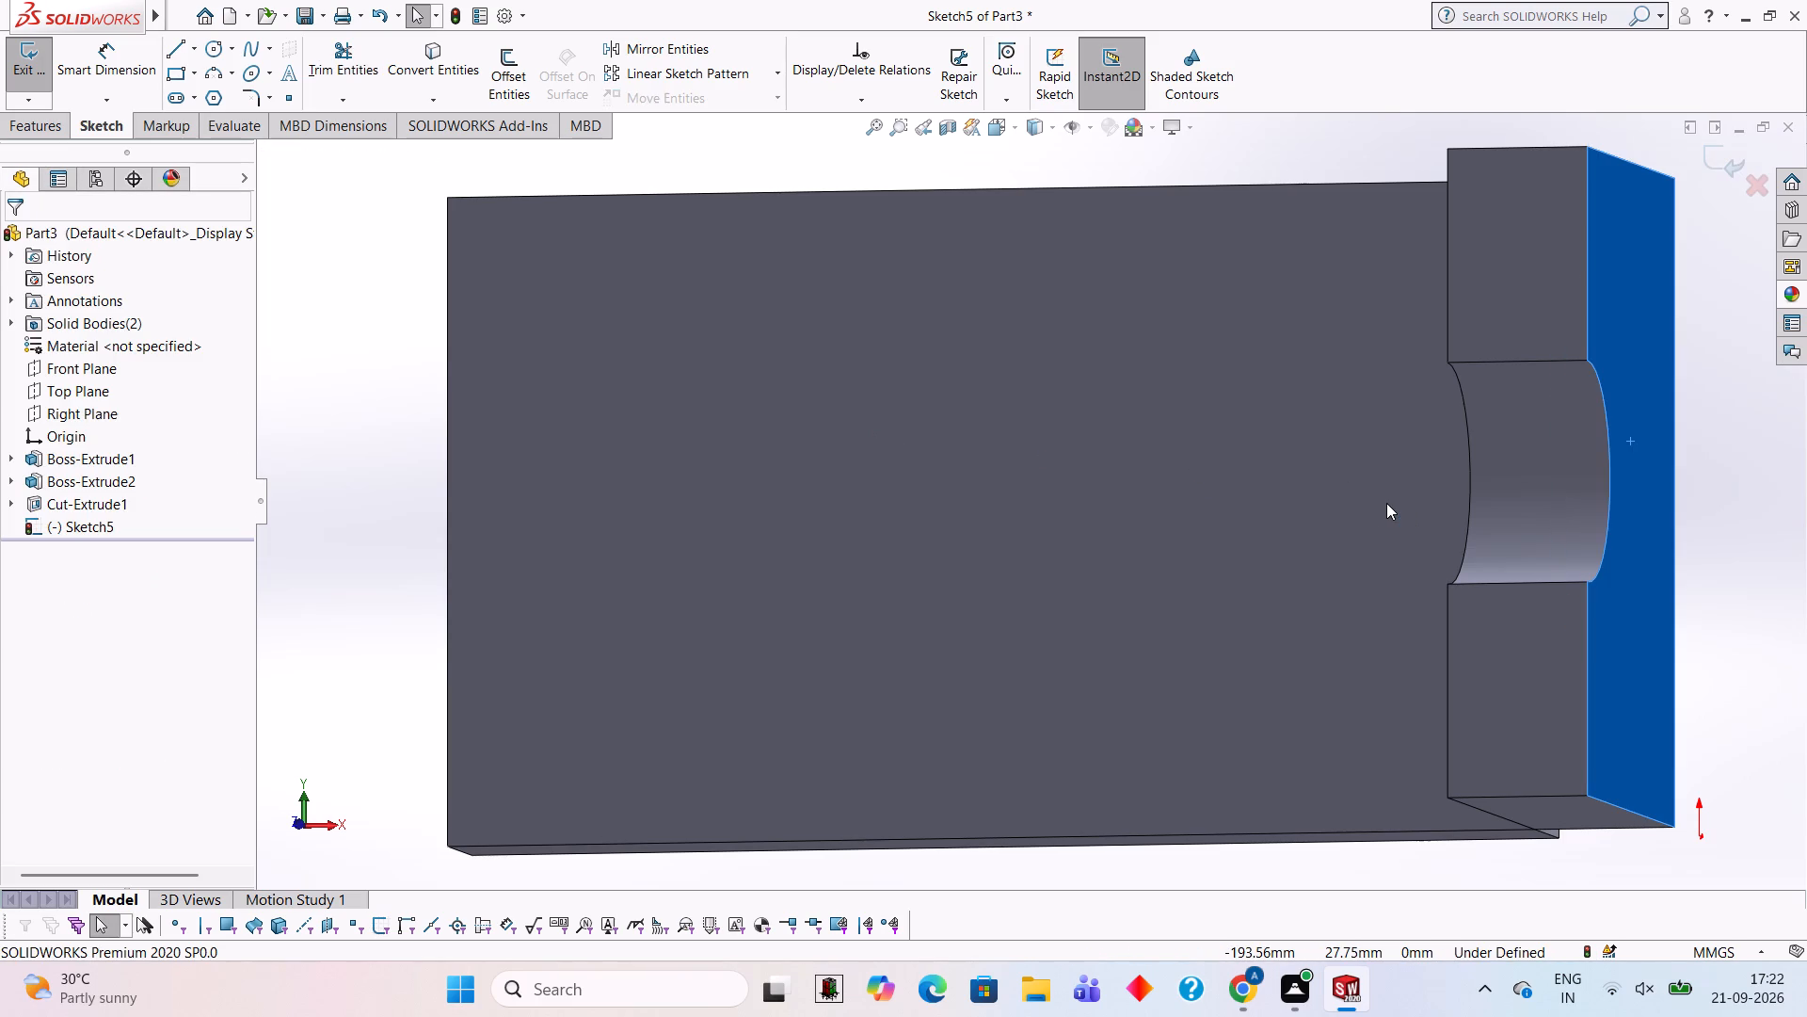
Leave the empty sketch, open a new sketch on the side wall's inner face and orient the view normal to it.
middle_drag(1759, 473, 1806, 541)
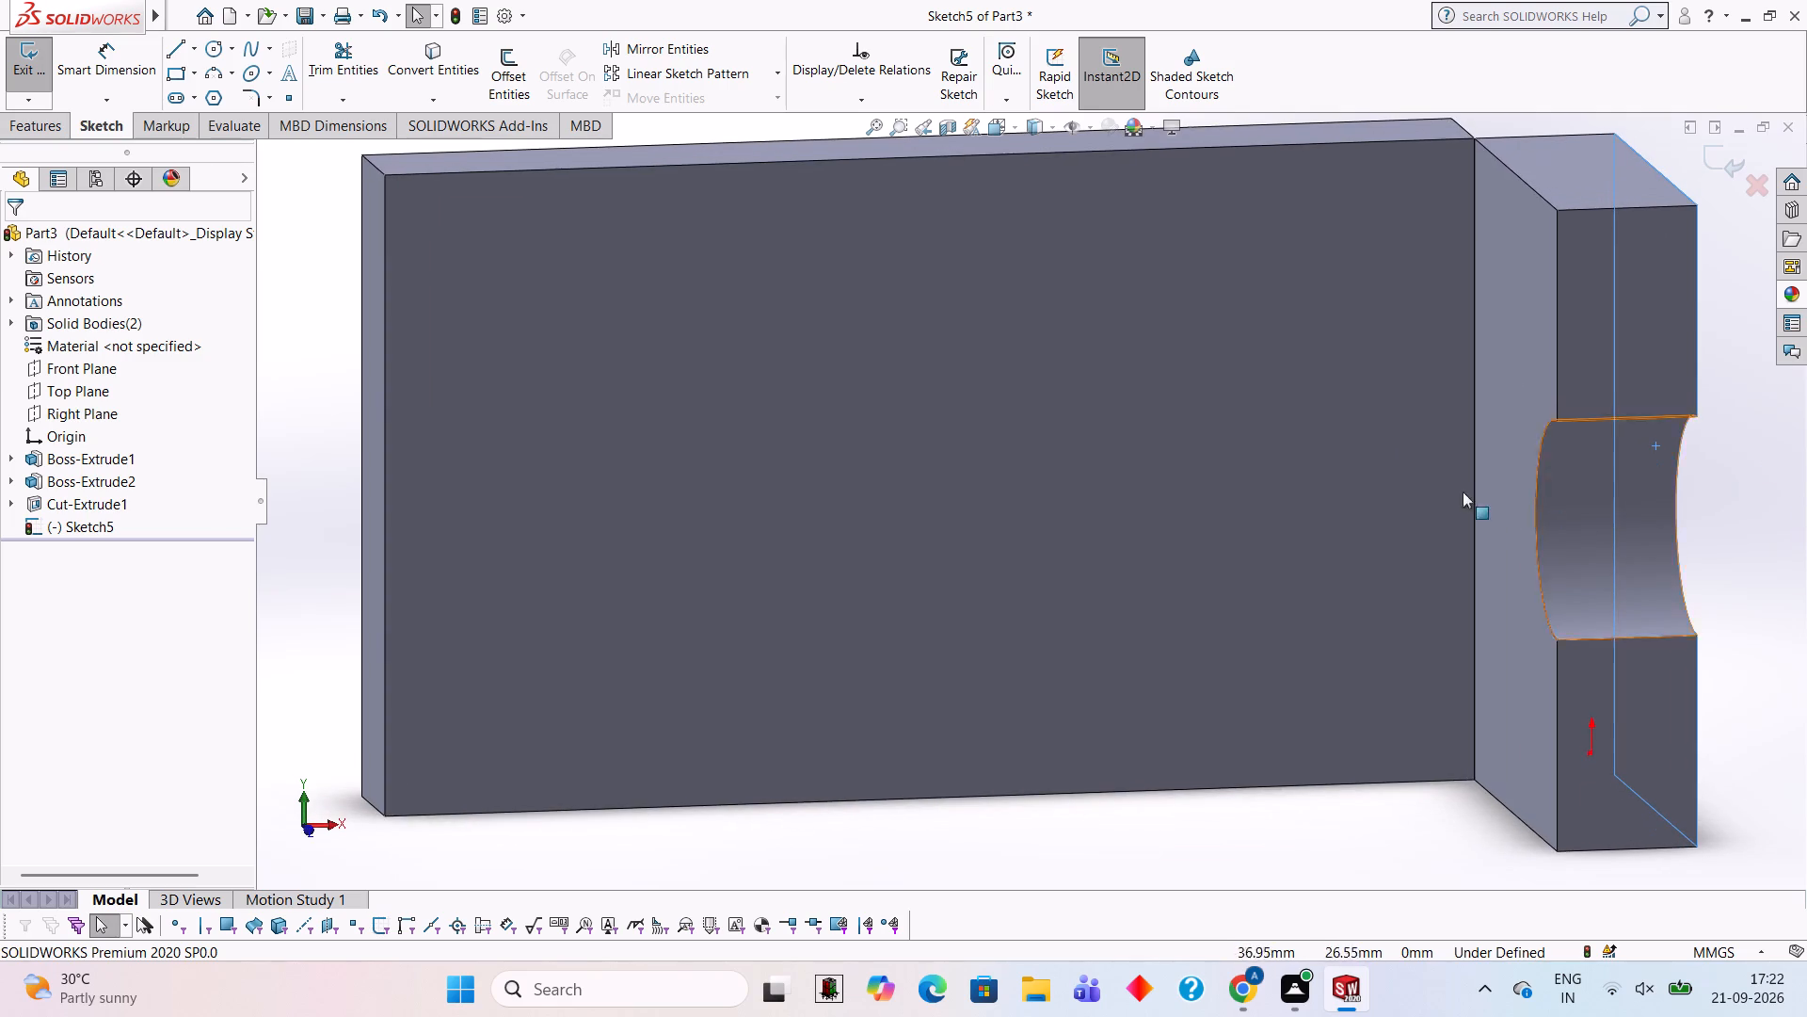
click(1535, 349)
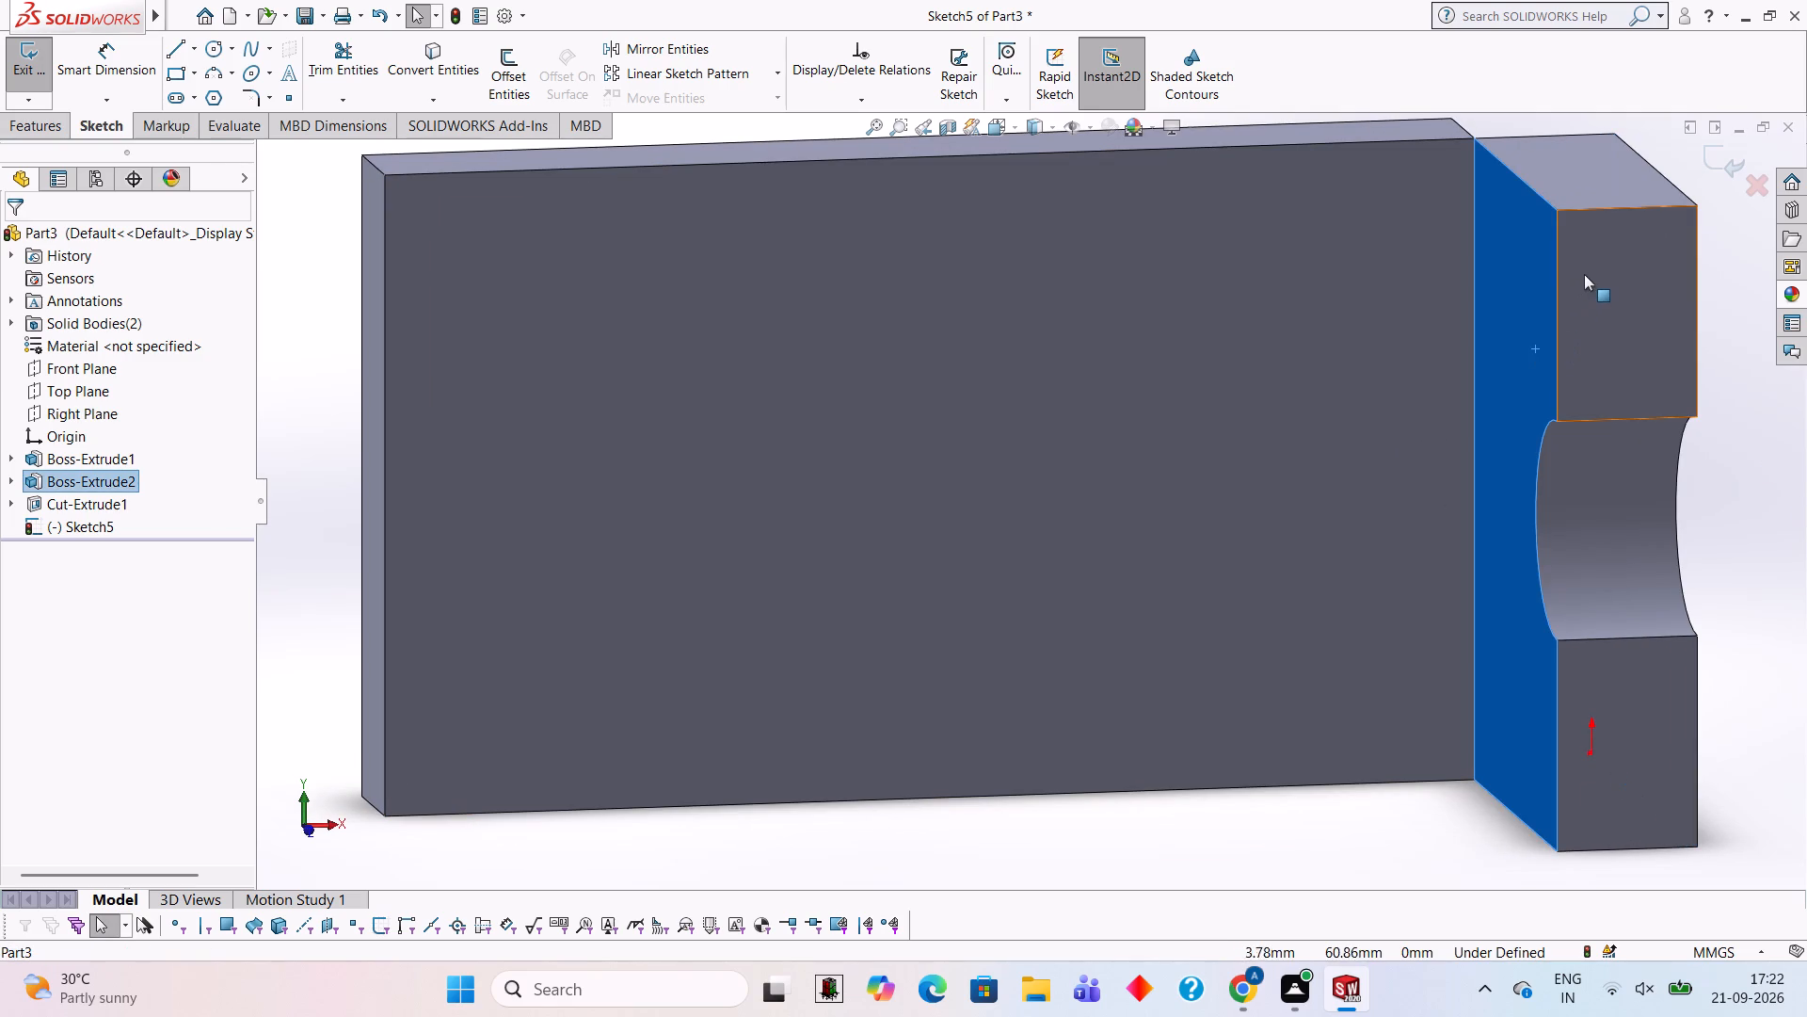
click(1721, 153)
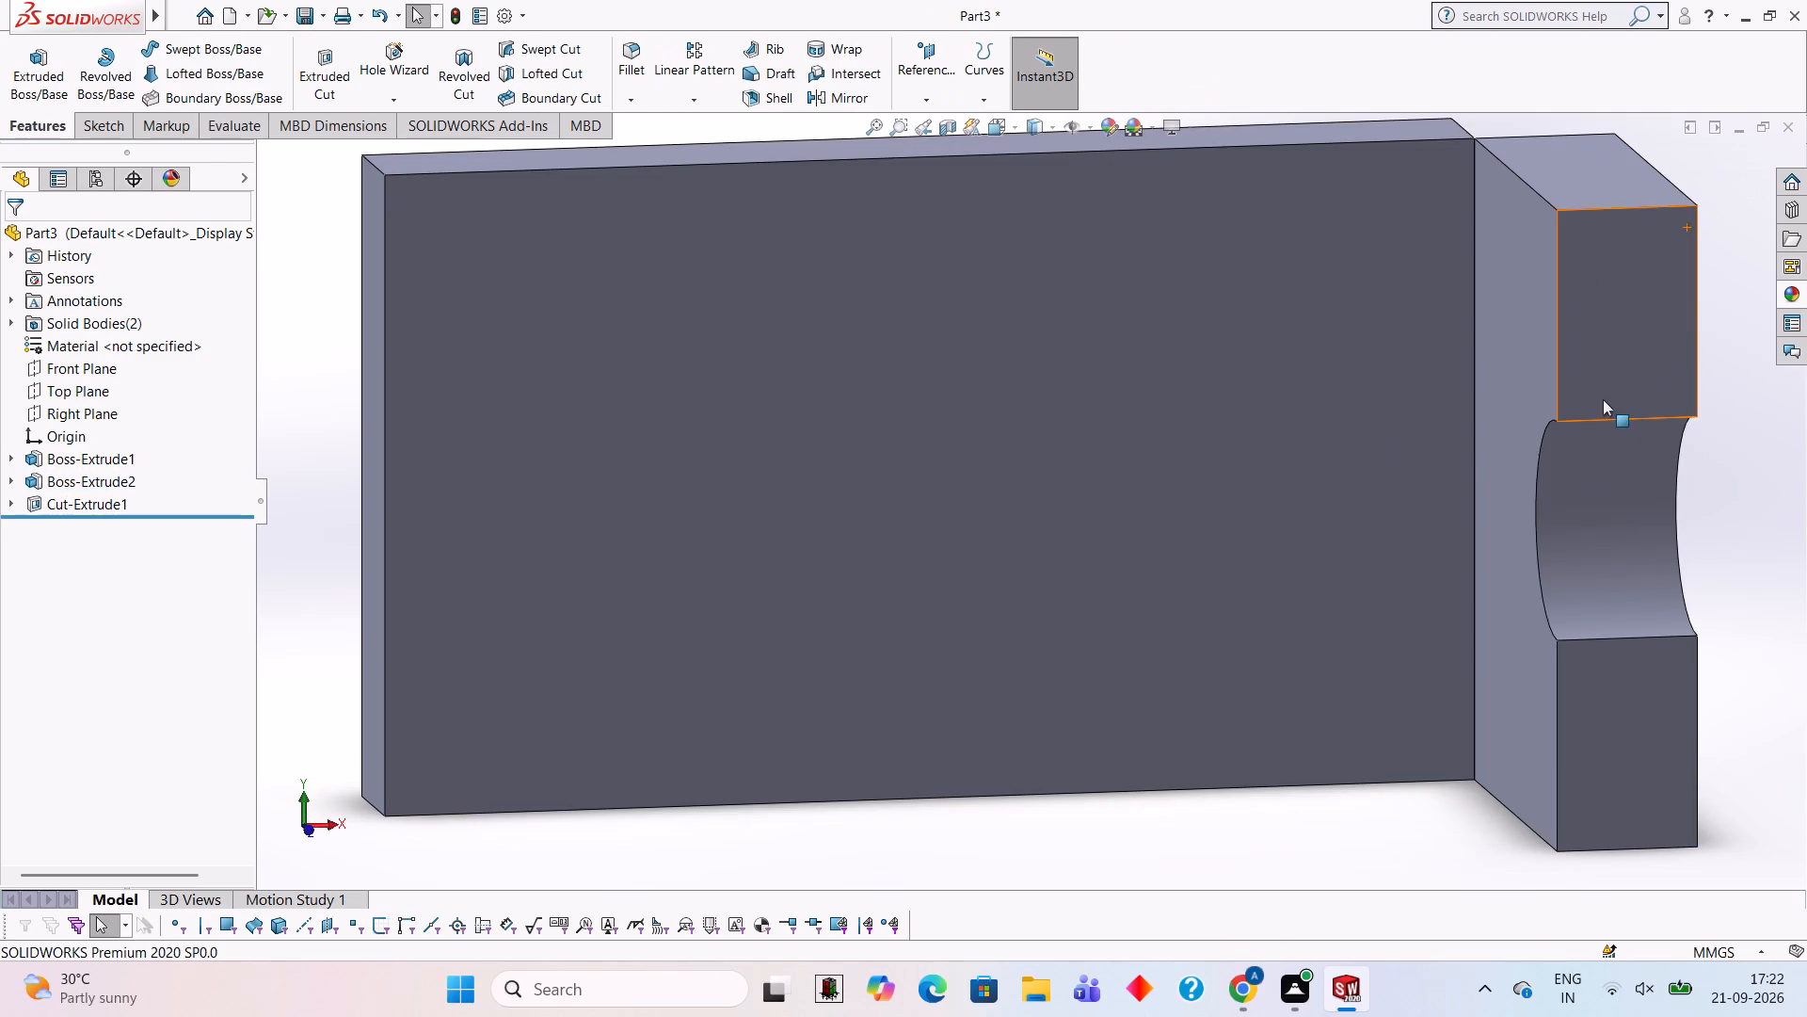
click(1493, 460)
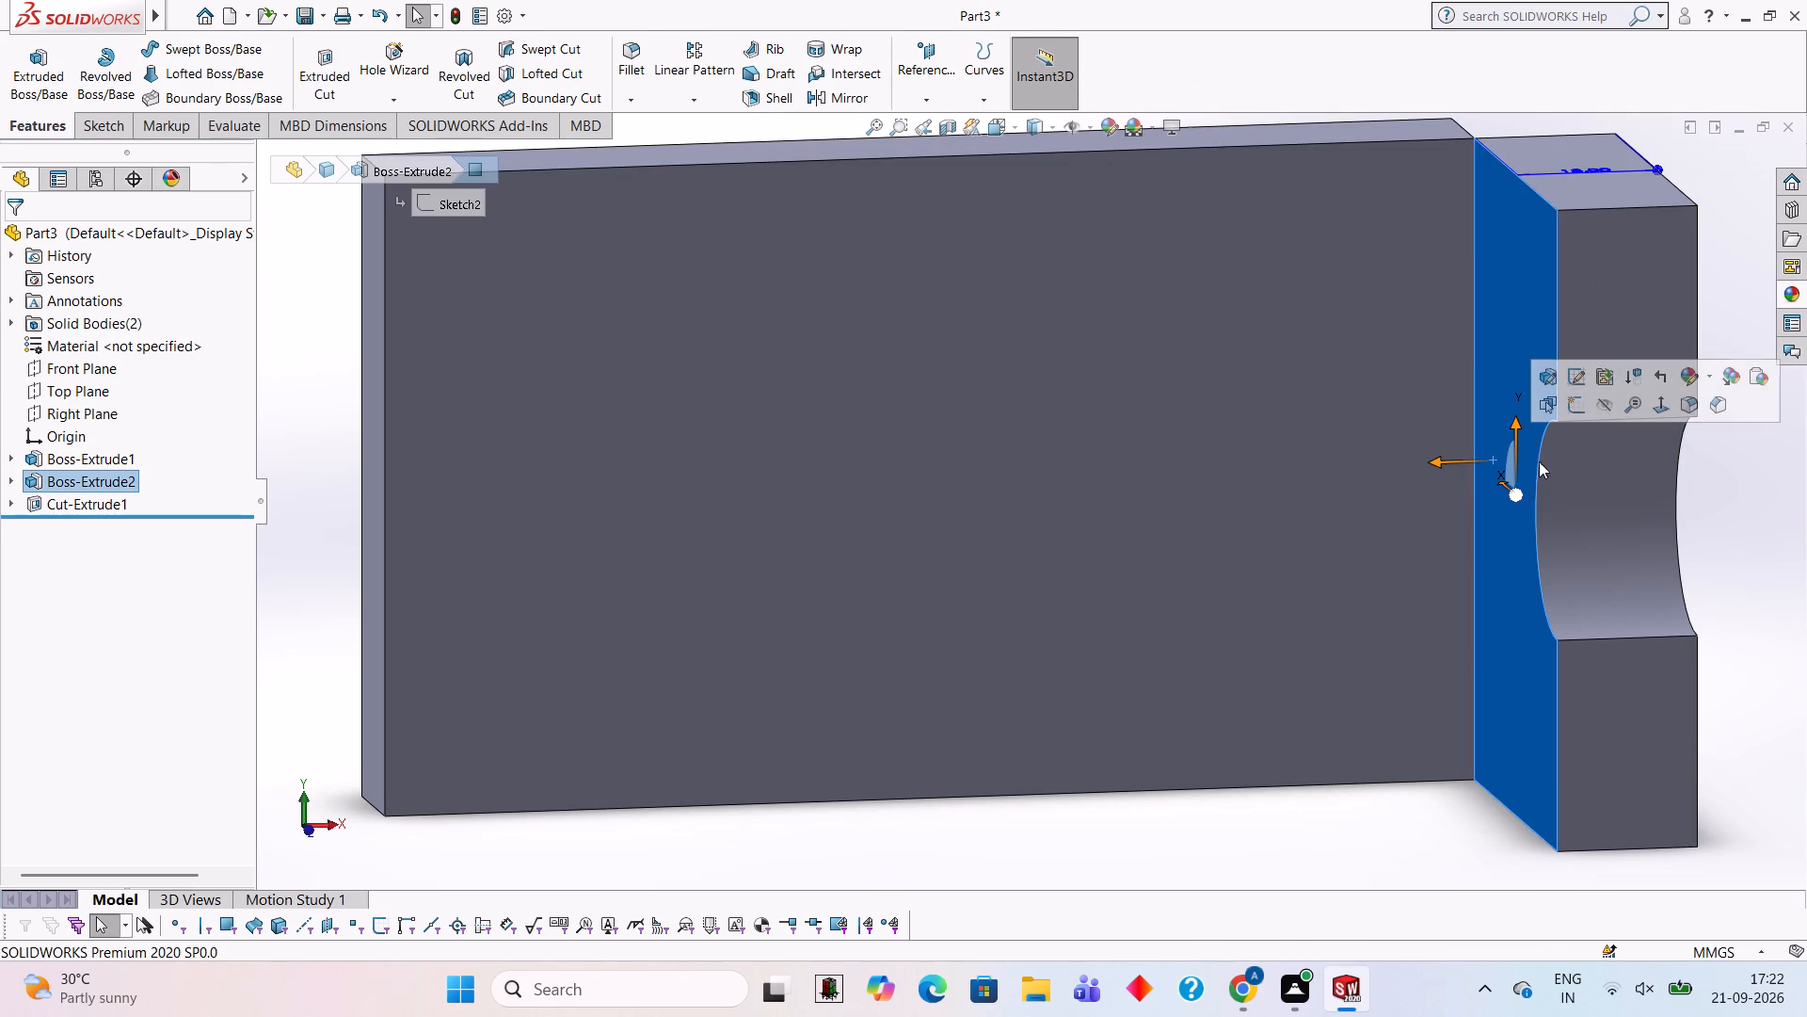
click(1569, 412)
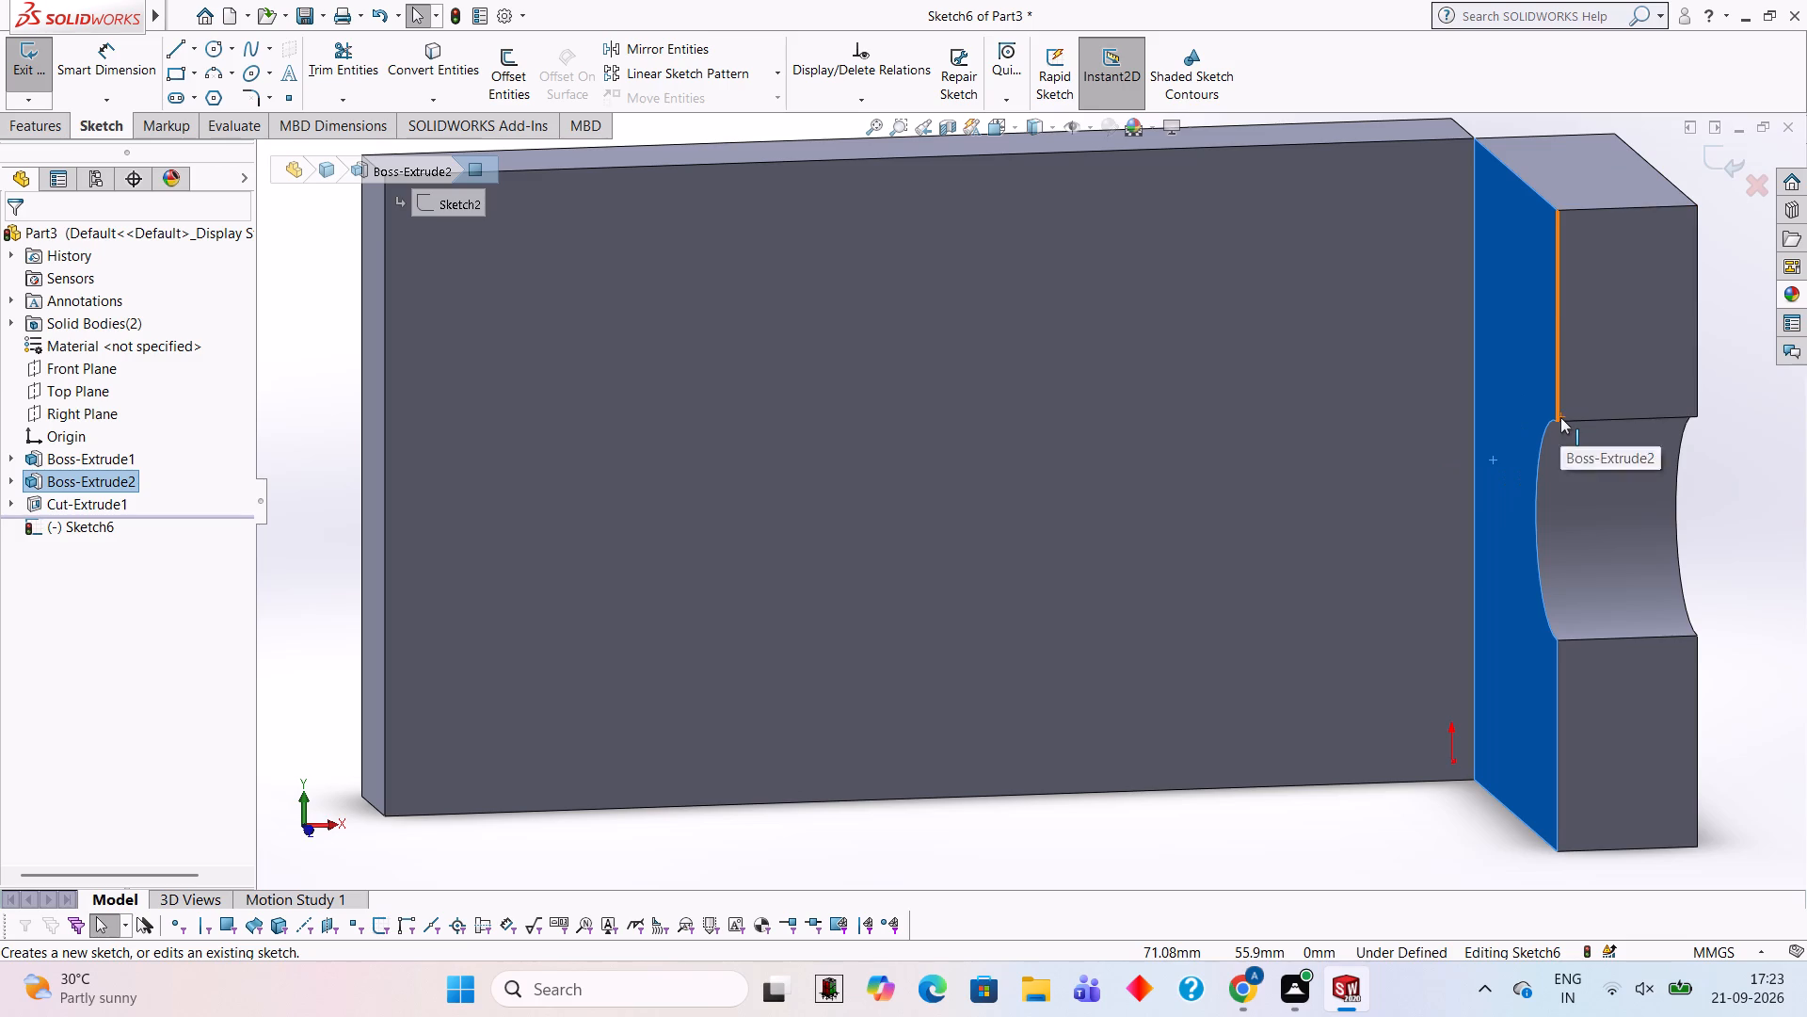
key(ctrl+8)
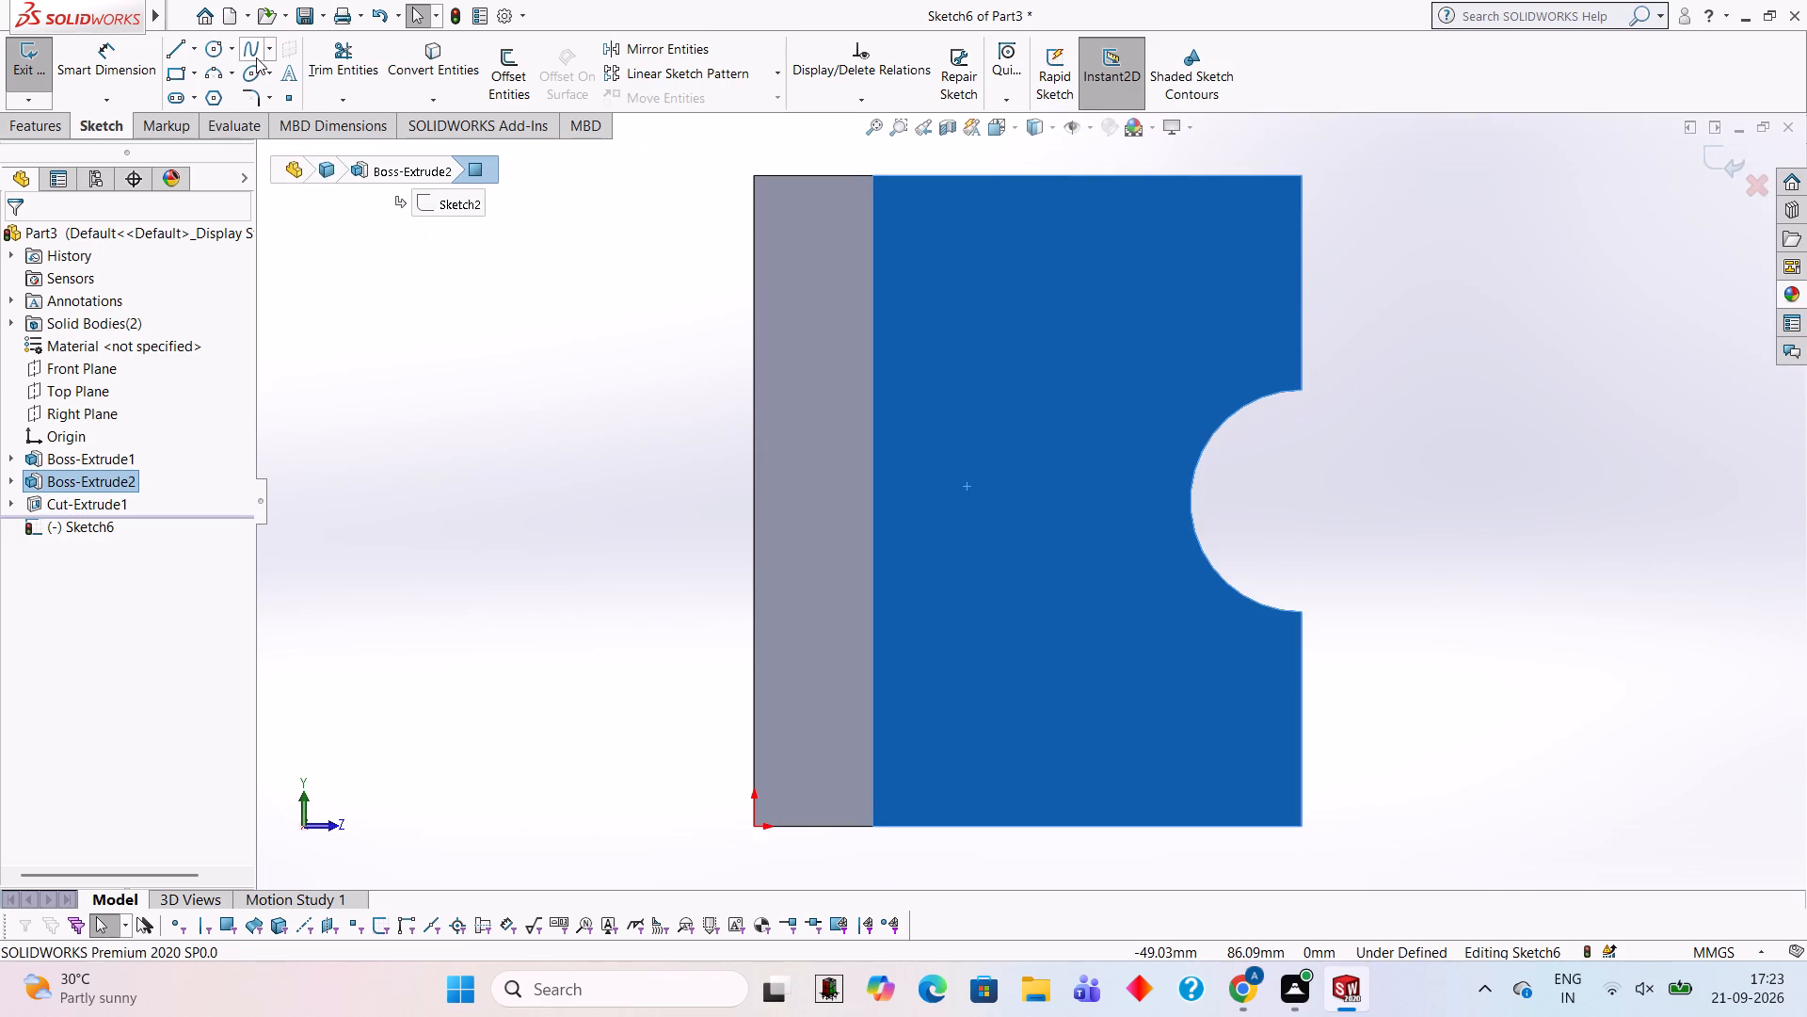
Close the half-round notch's opening with a 28 mm vertical line and sketch a 44 mm diameter circle centred on its midpoint.
click(183, 56)
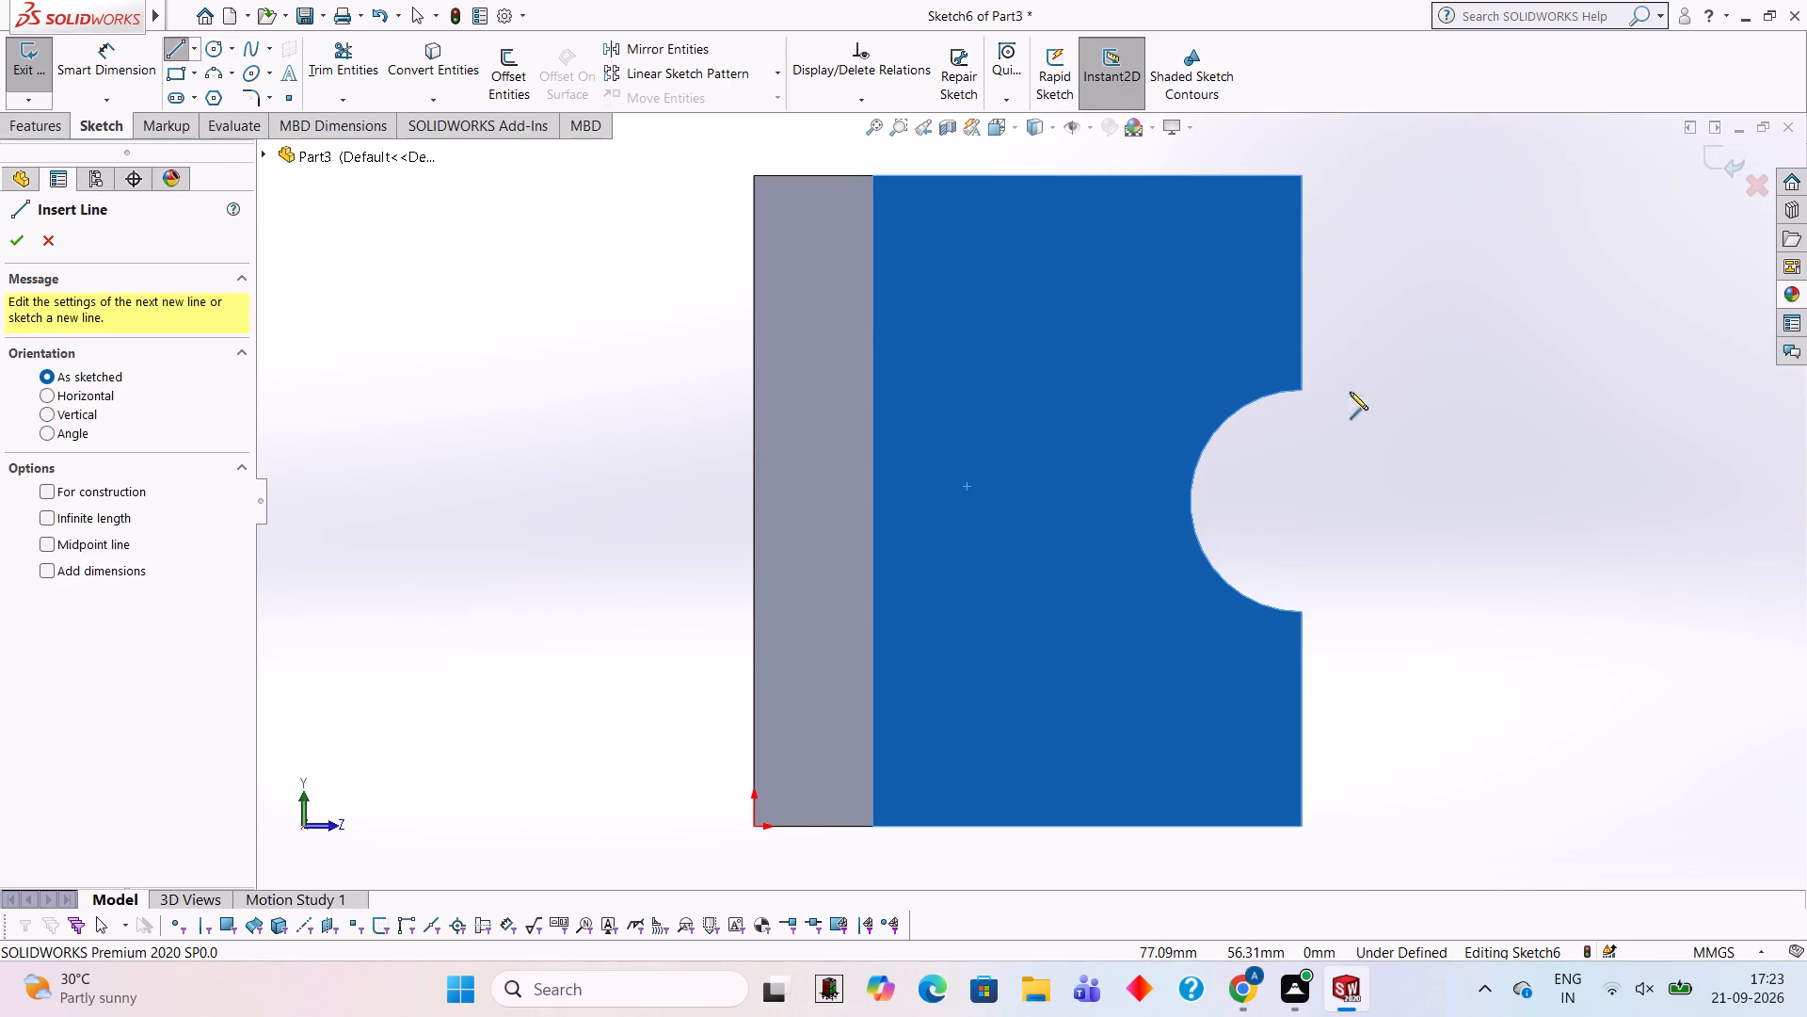
click(1302, 389)
click(1300, 615)
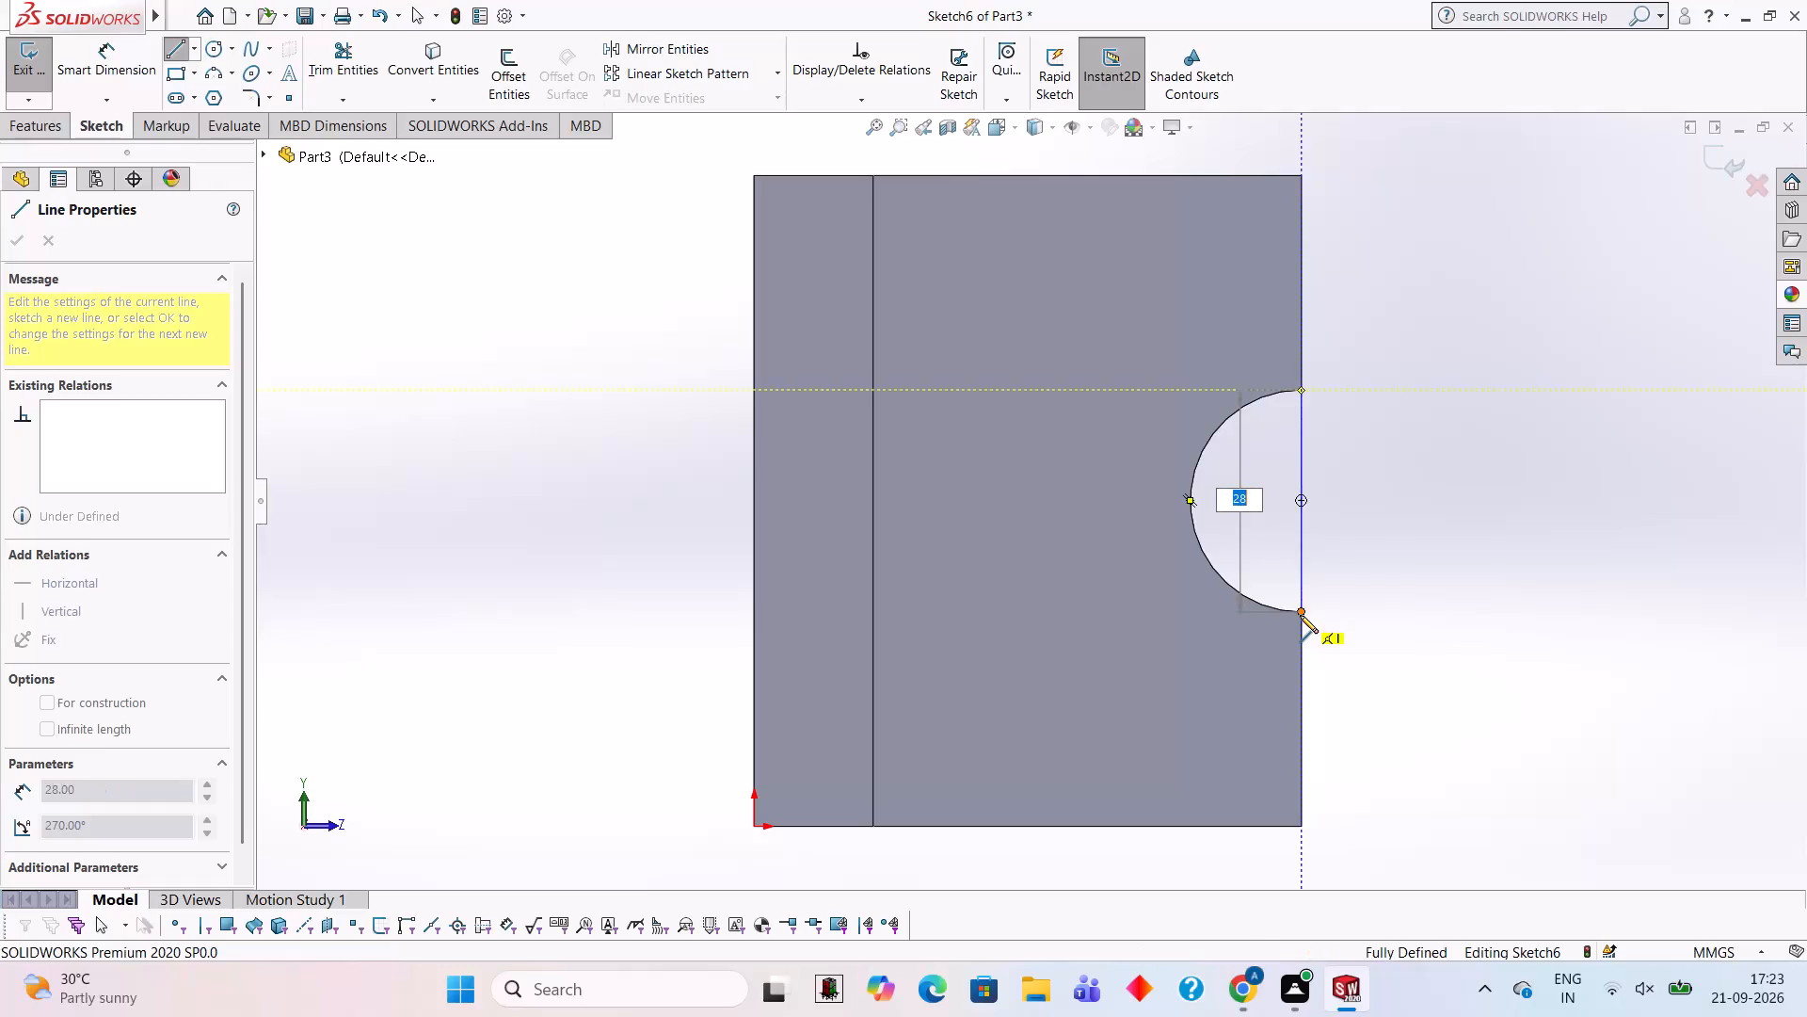
key(Escape)
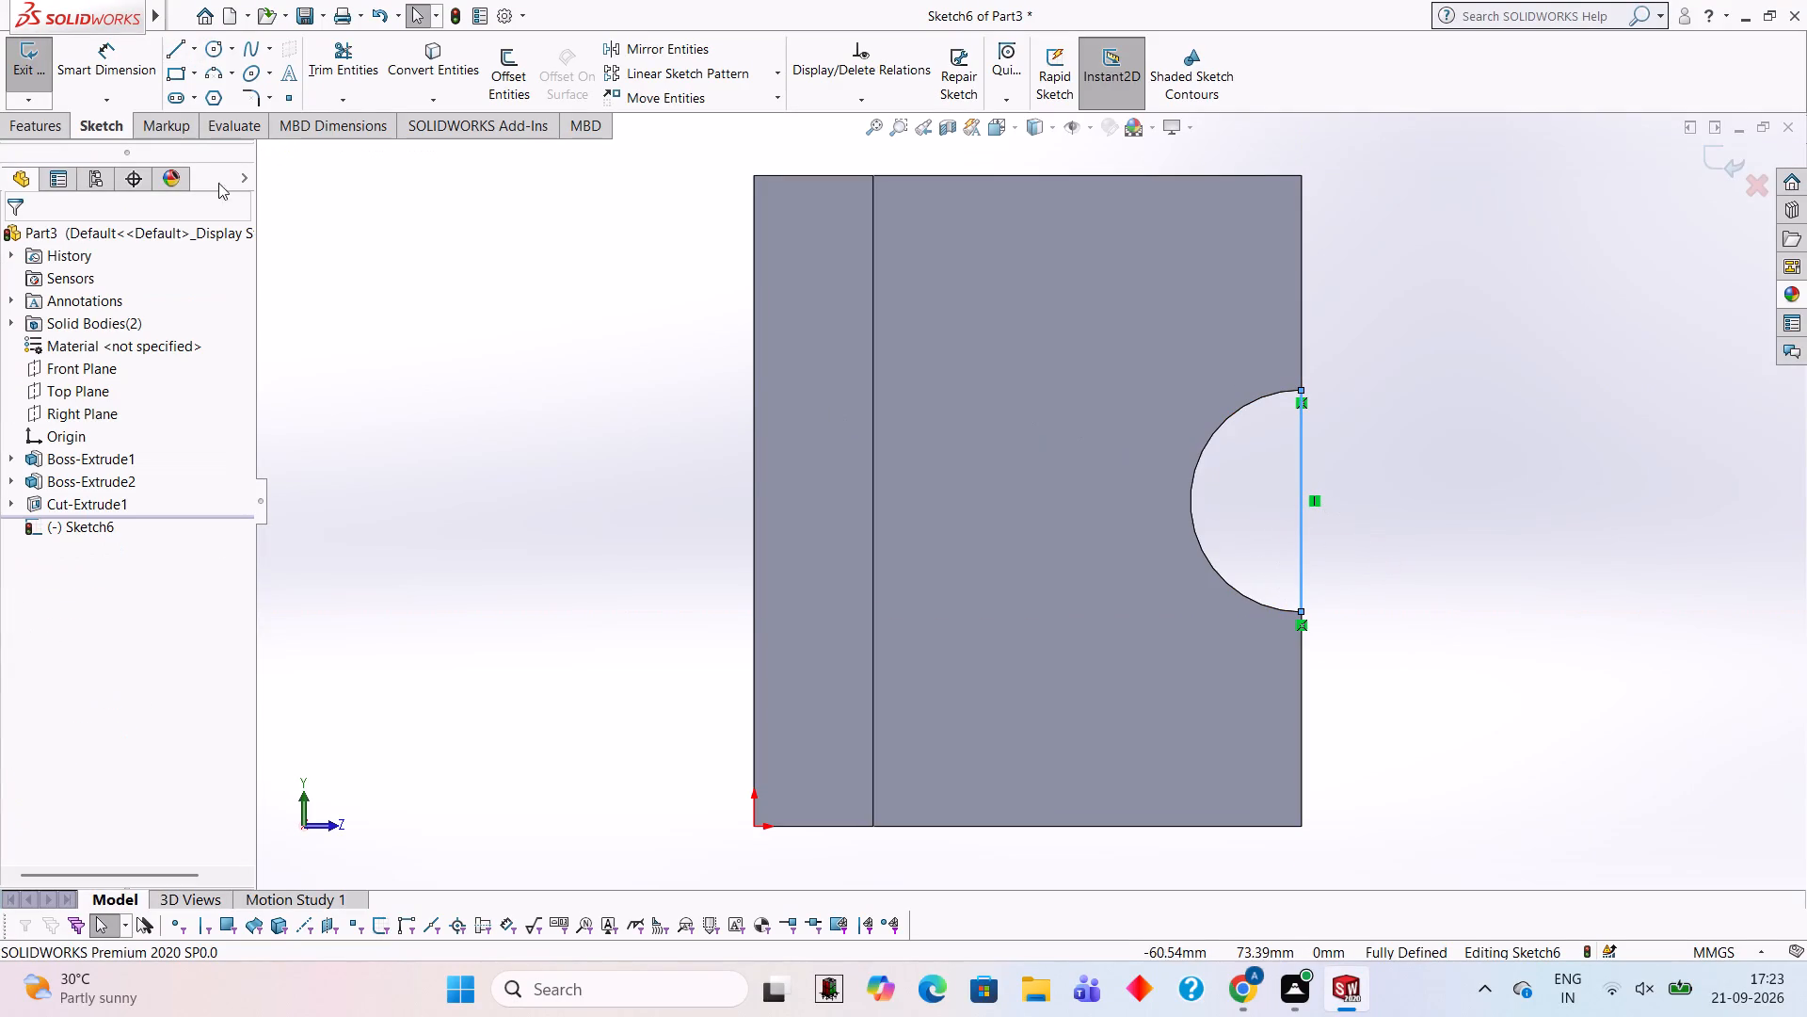
click(207, 53)
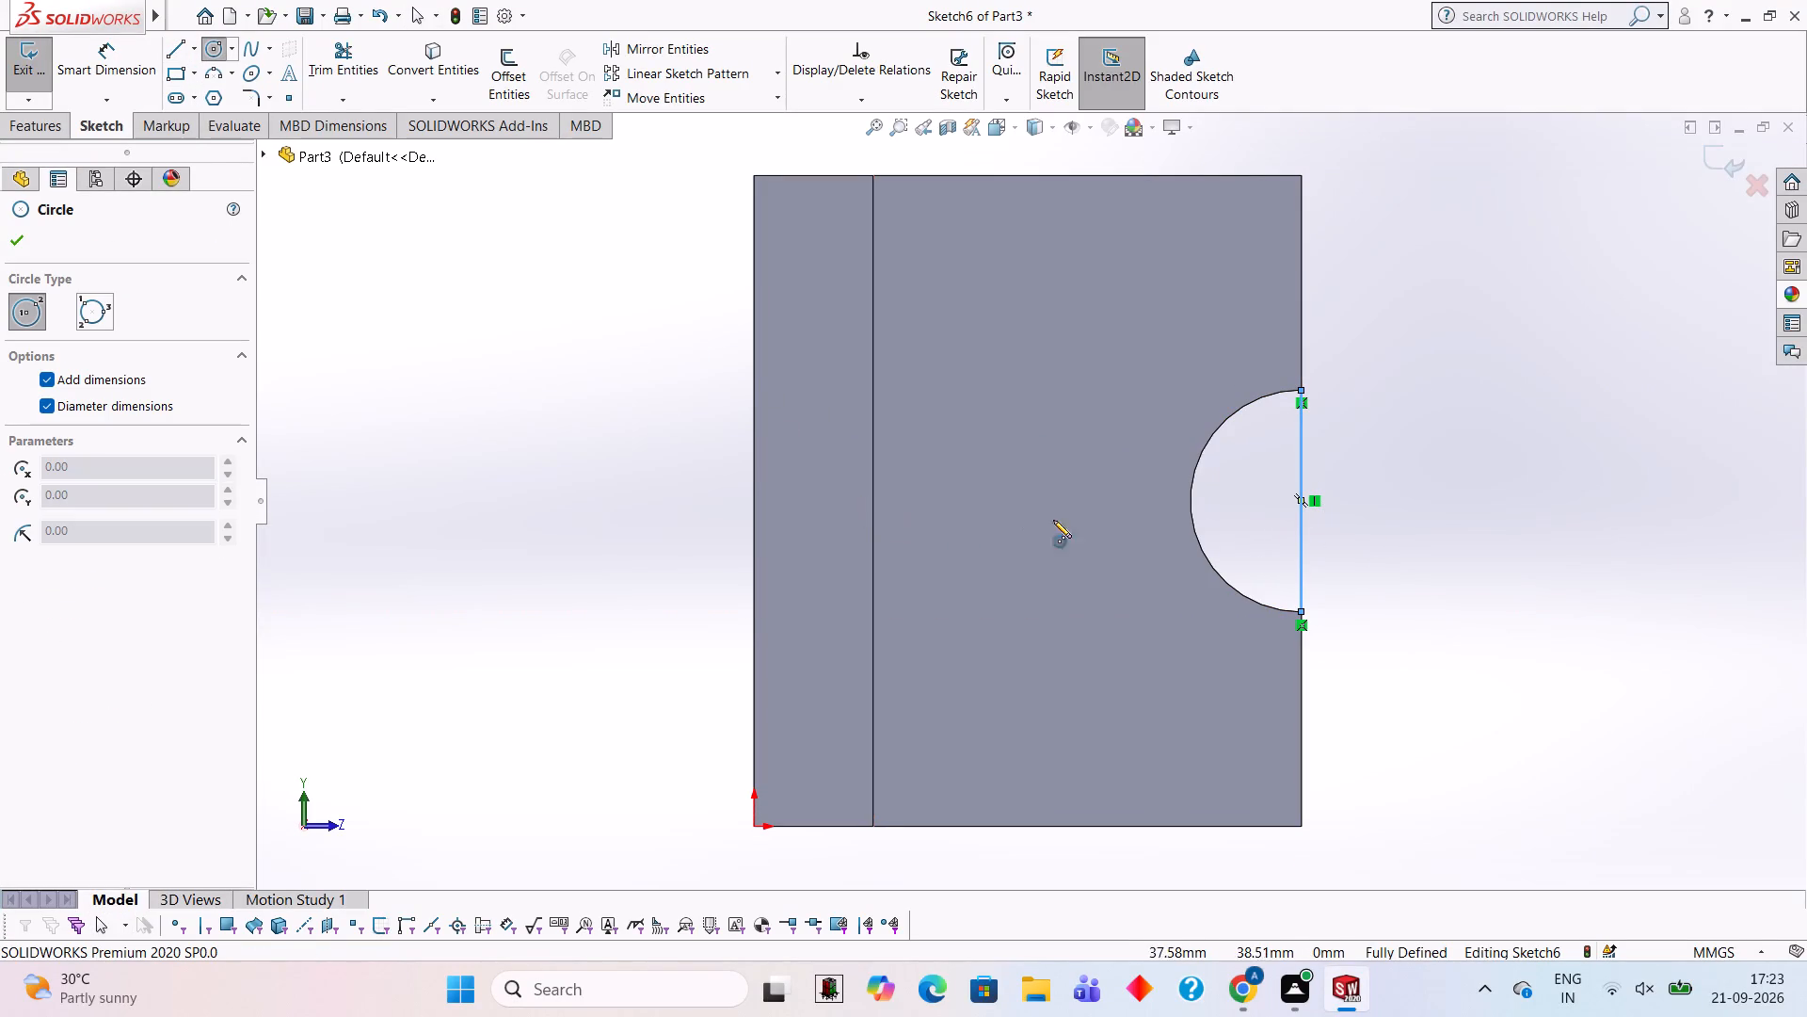
click(1301, 502)
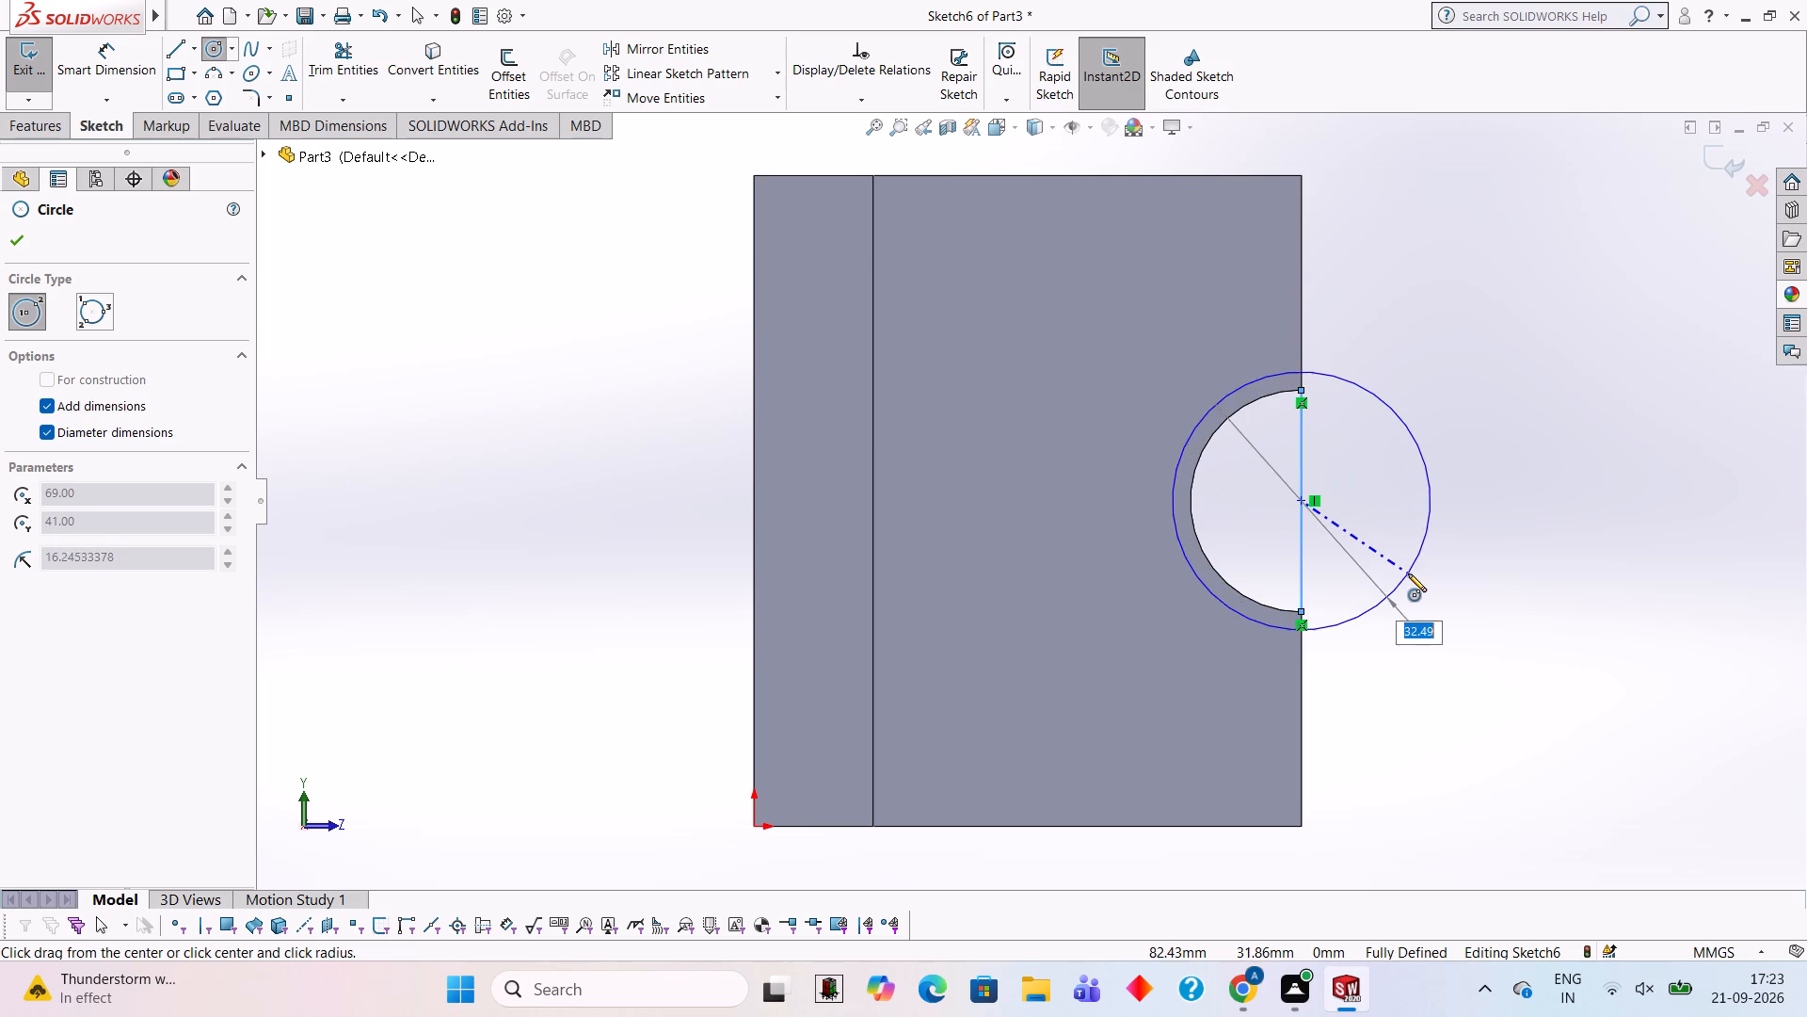
text(44)
key(Return)
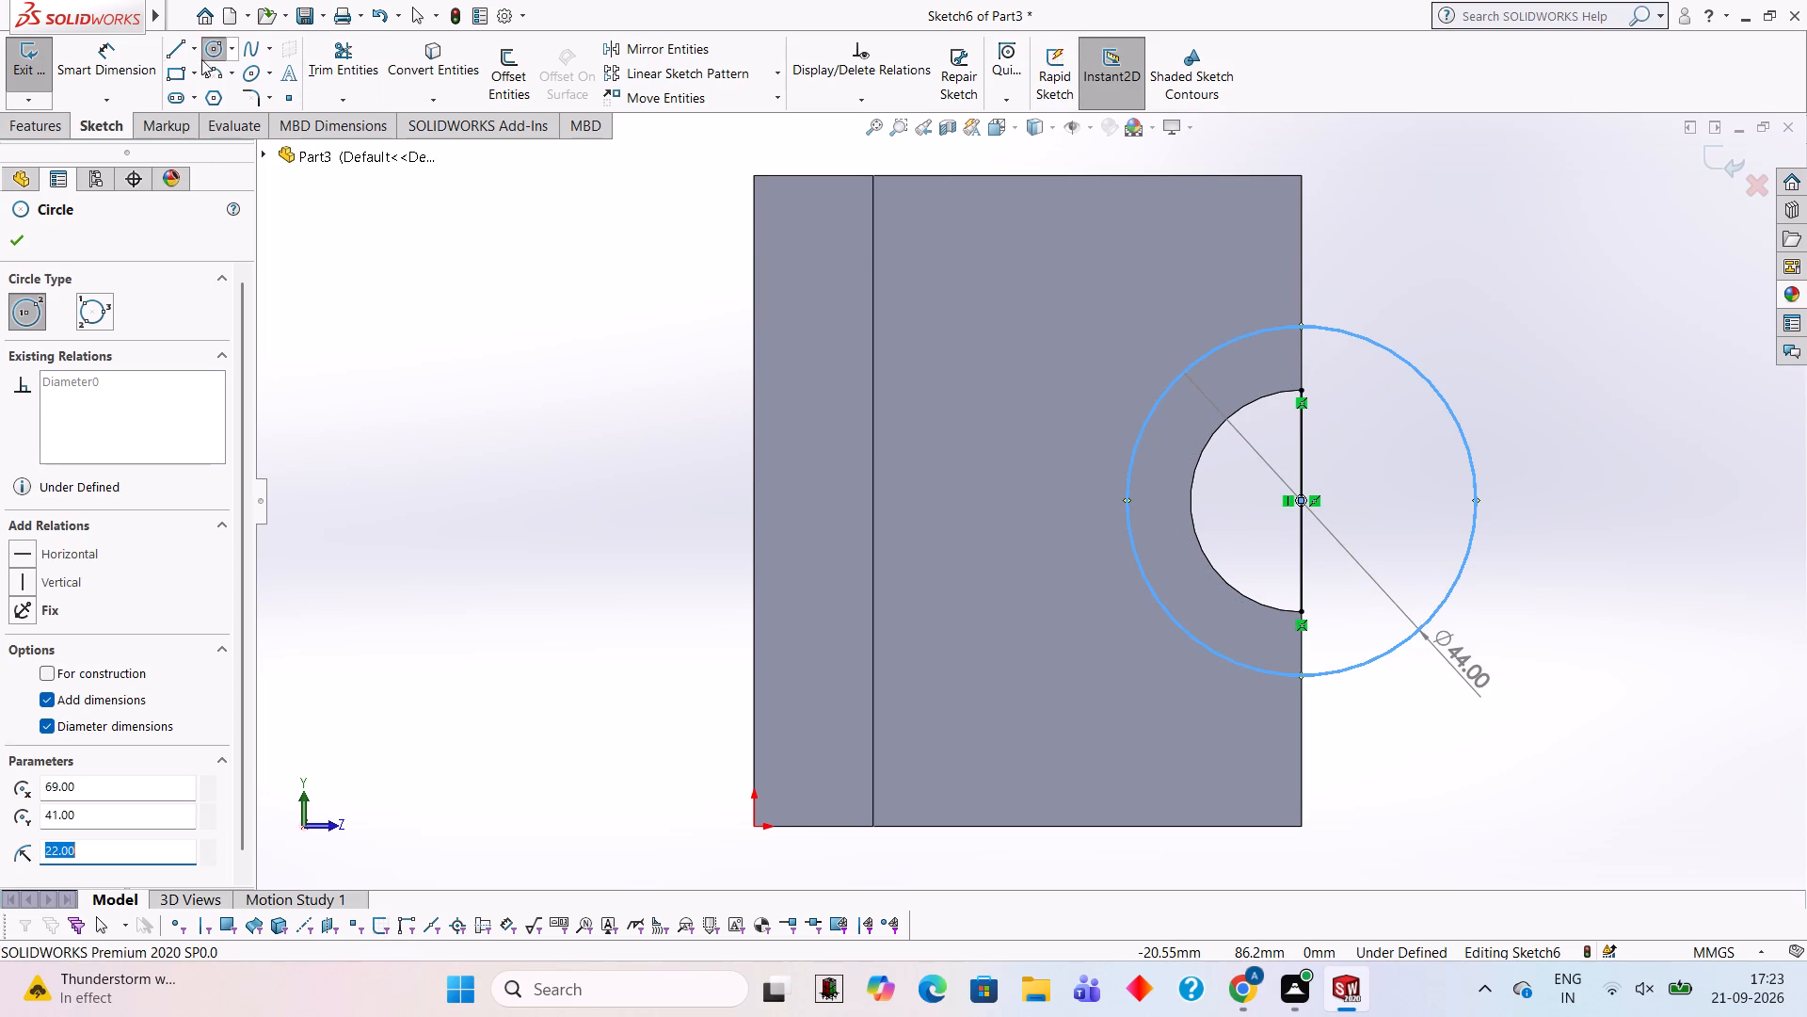
Add 8 mm vertical lines between the notch's ends and the 44 mm circle, and trim away the circle half outside the wall.
click(169, 54)
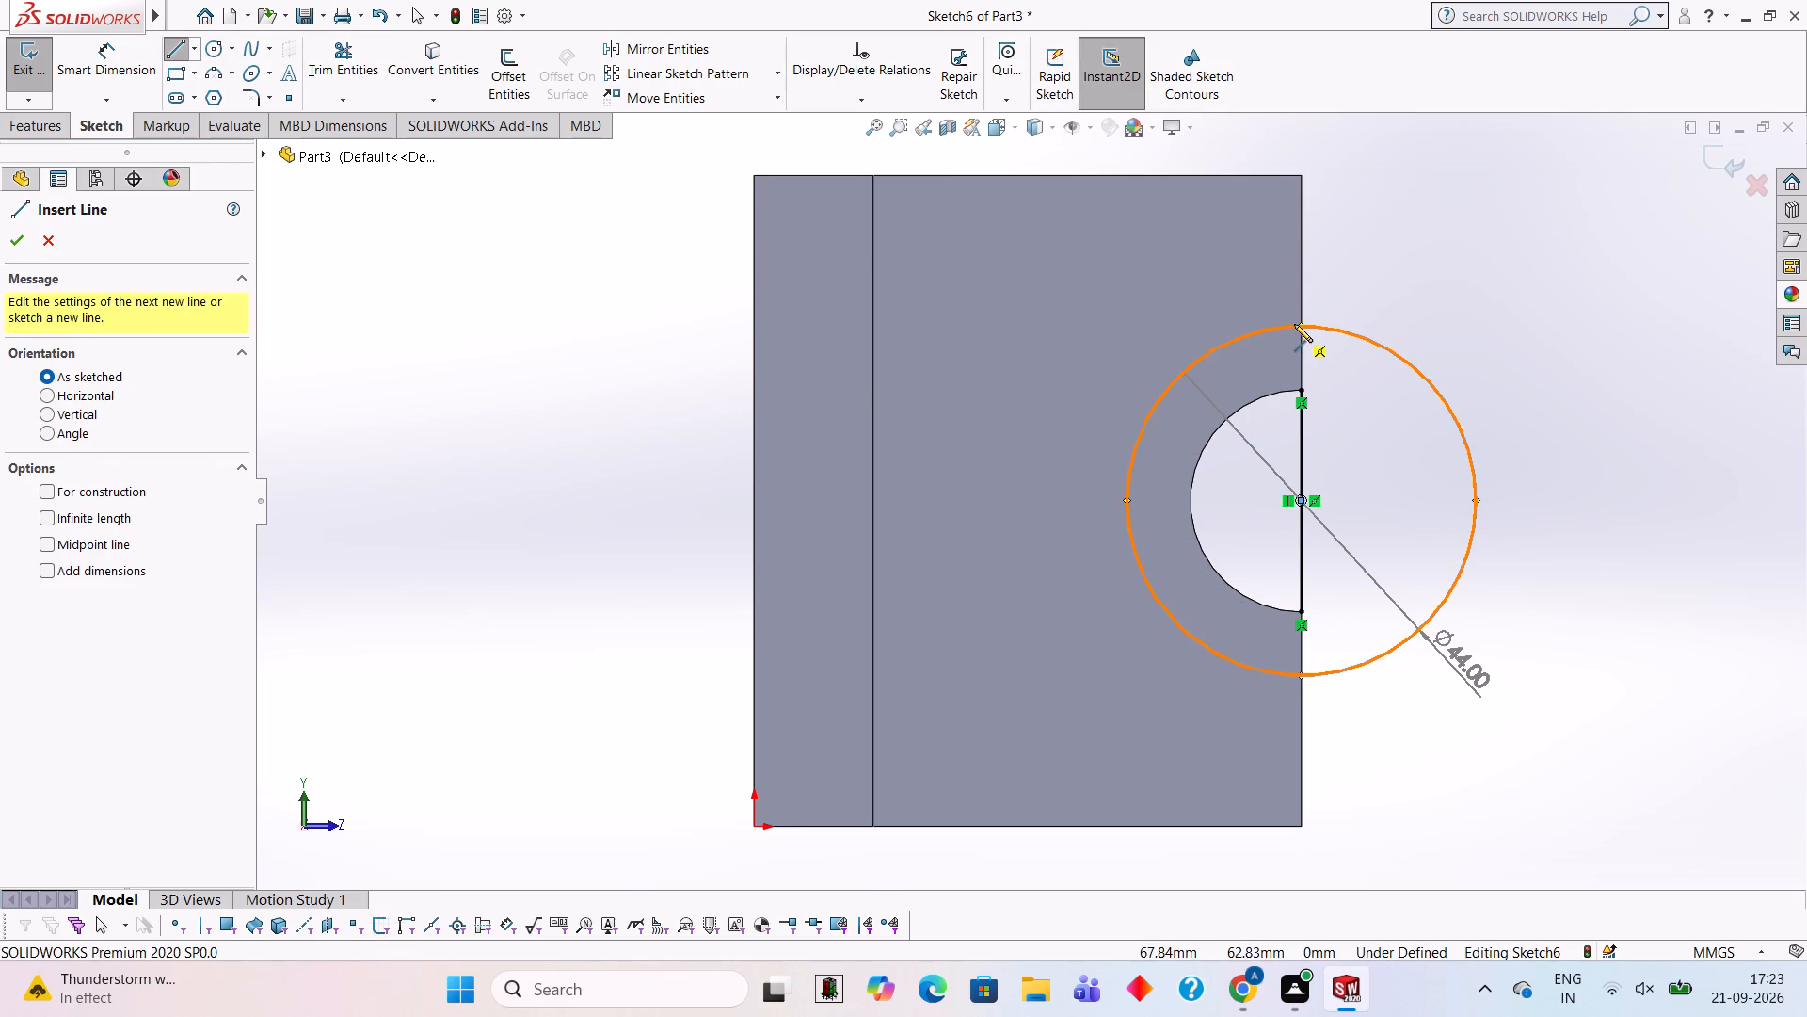
click(1301, 324)
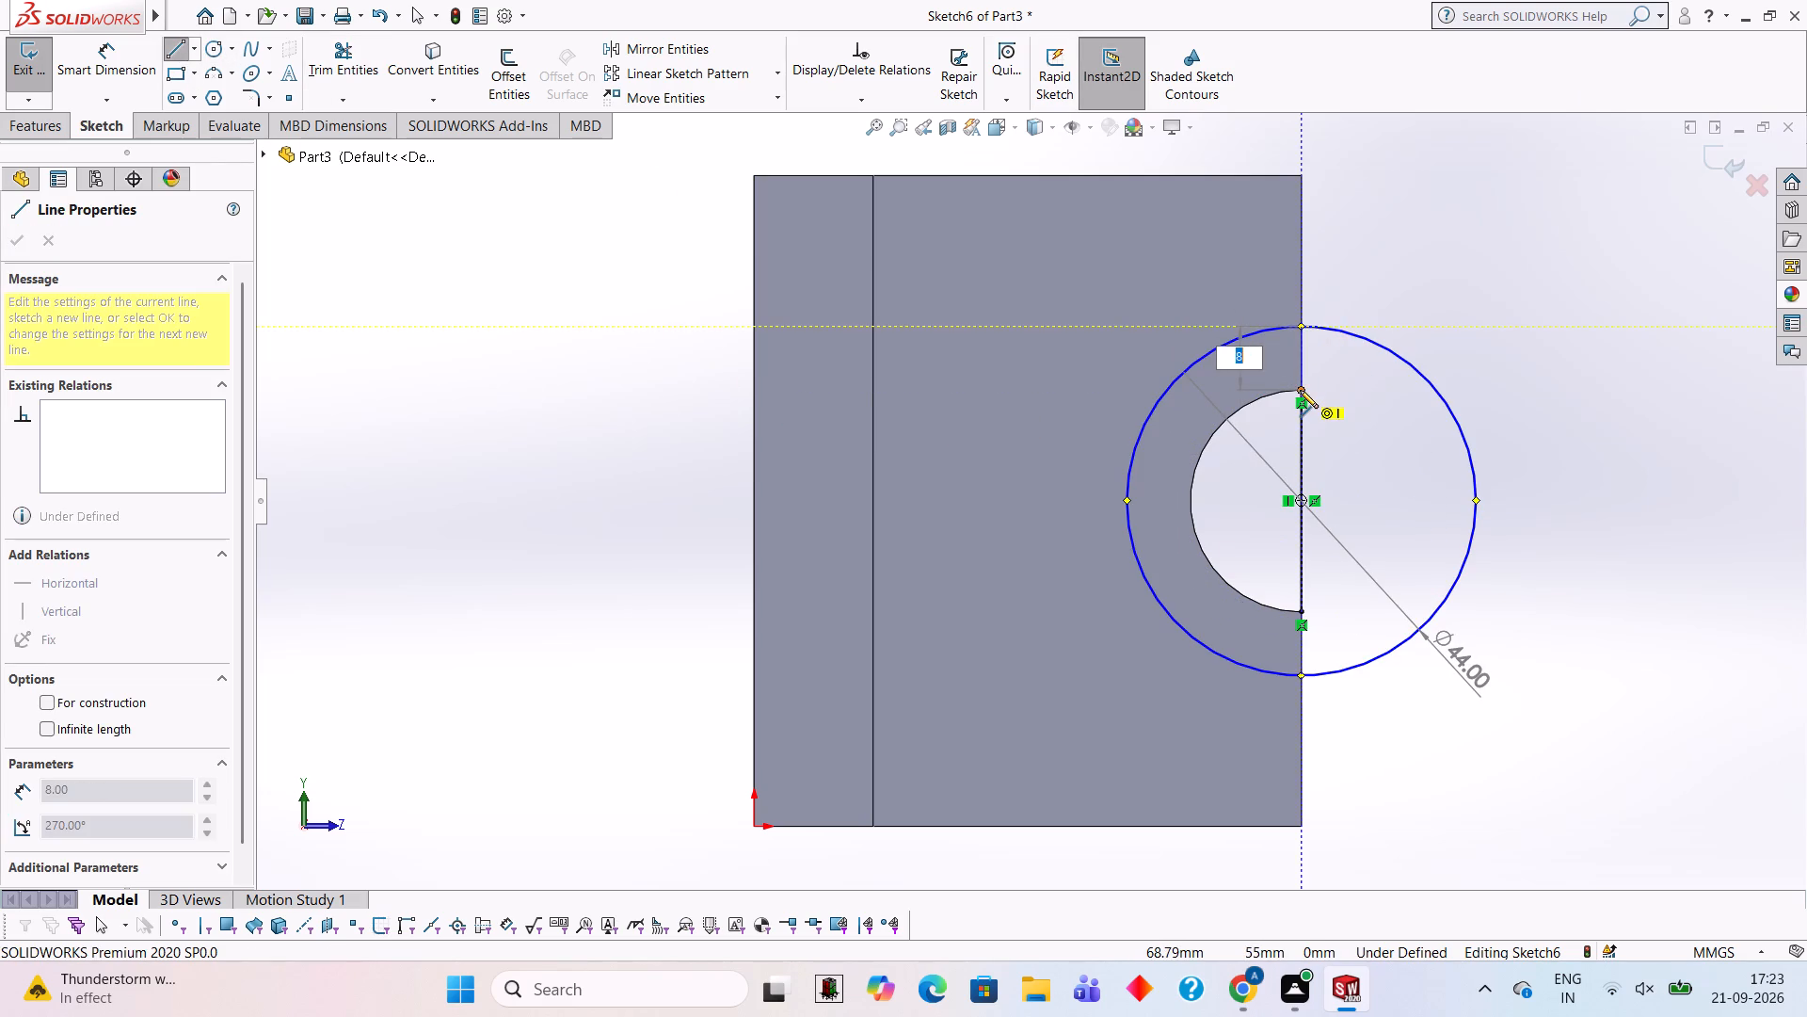
click(1300, 390)
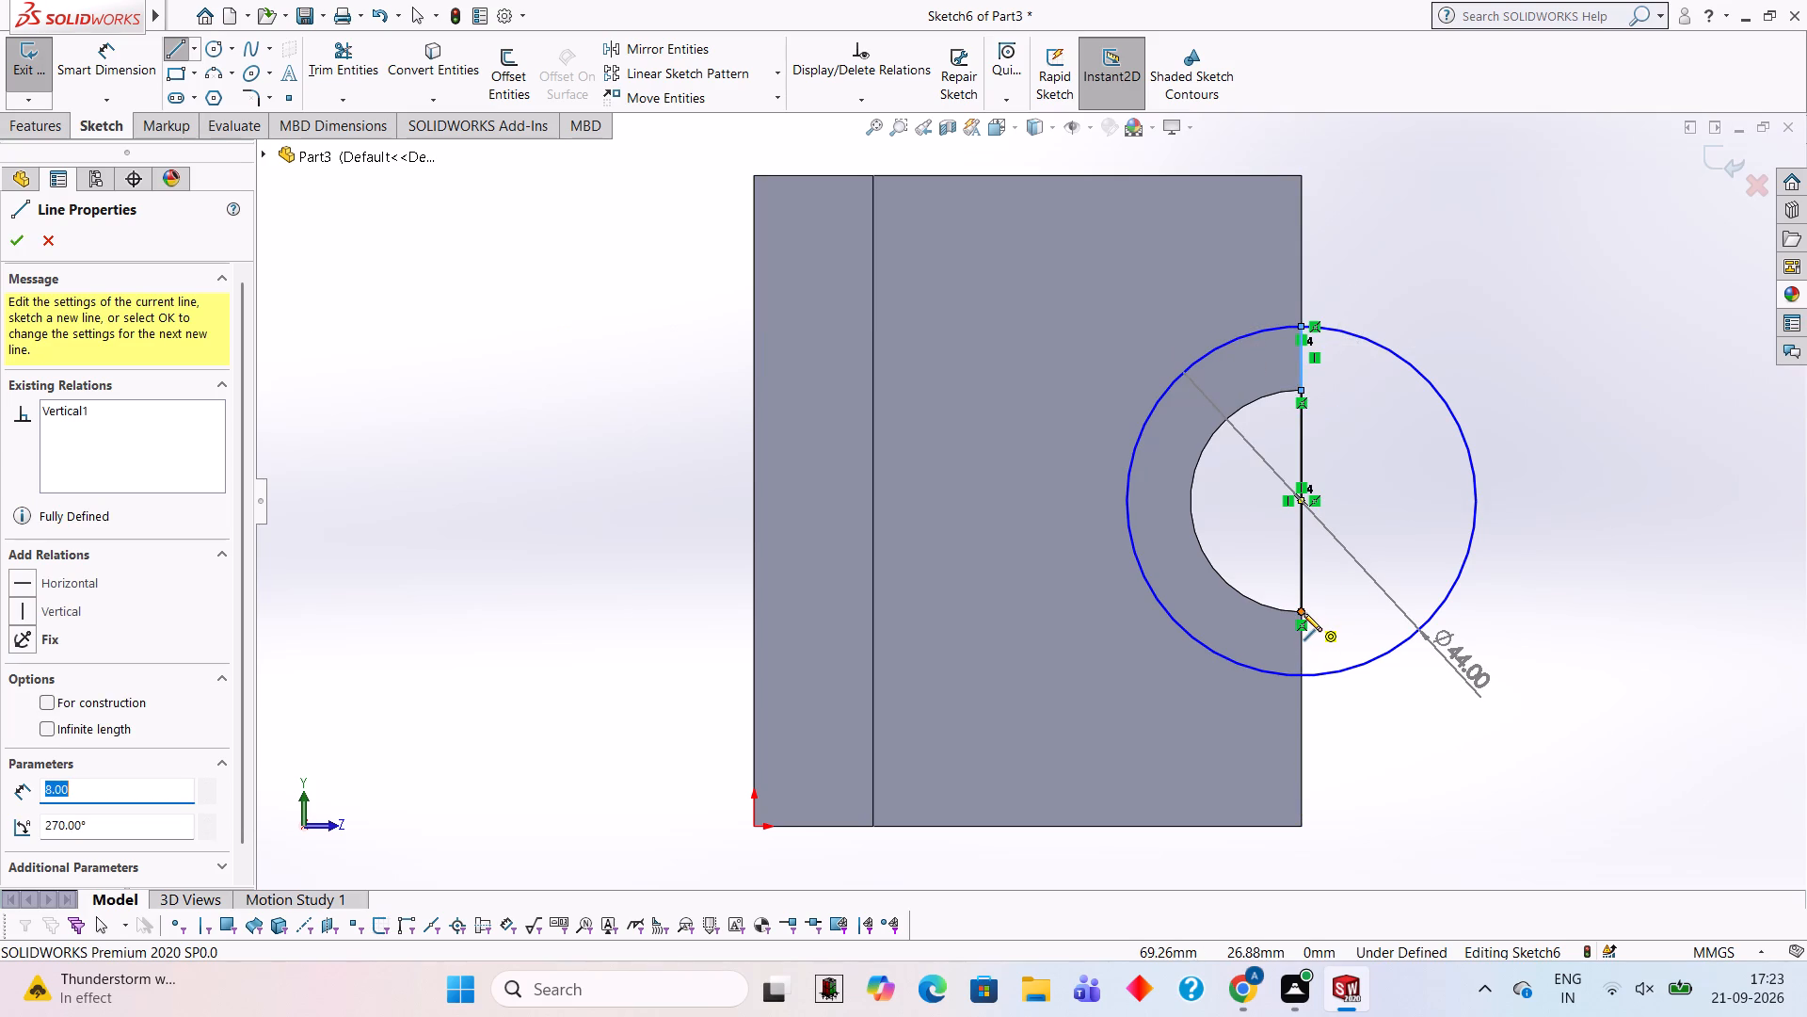
click(1302, 607)
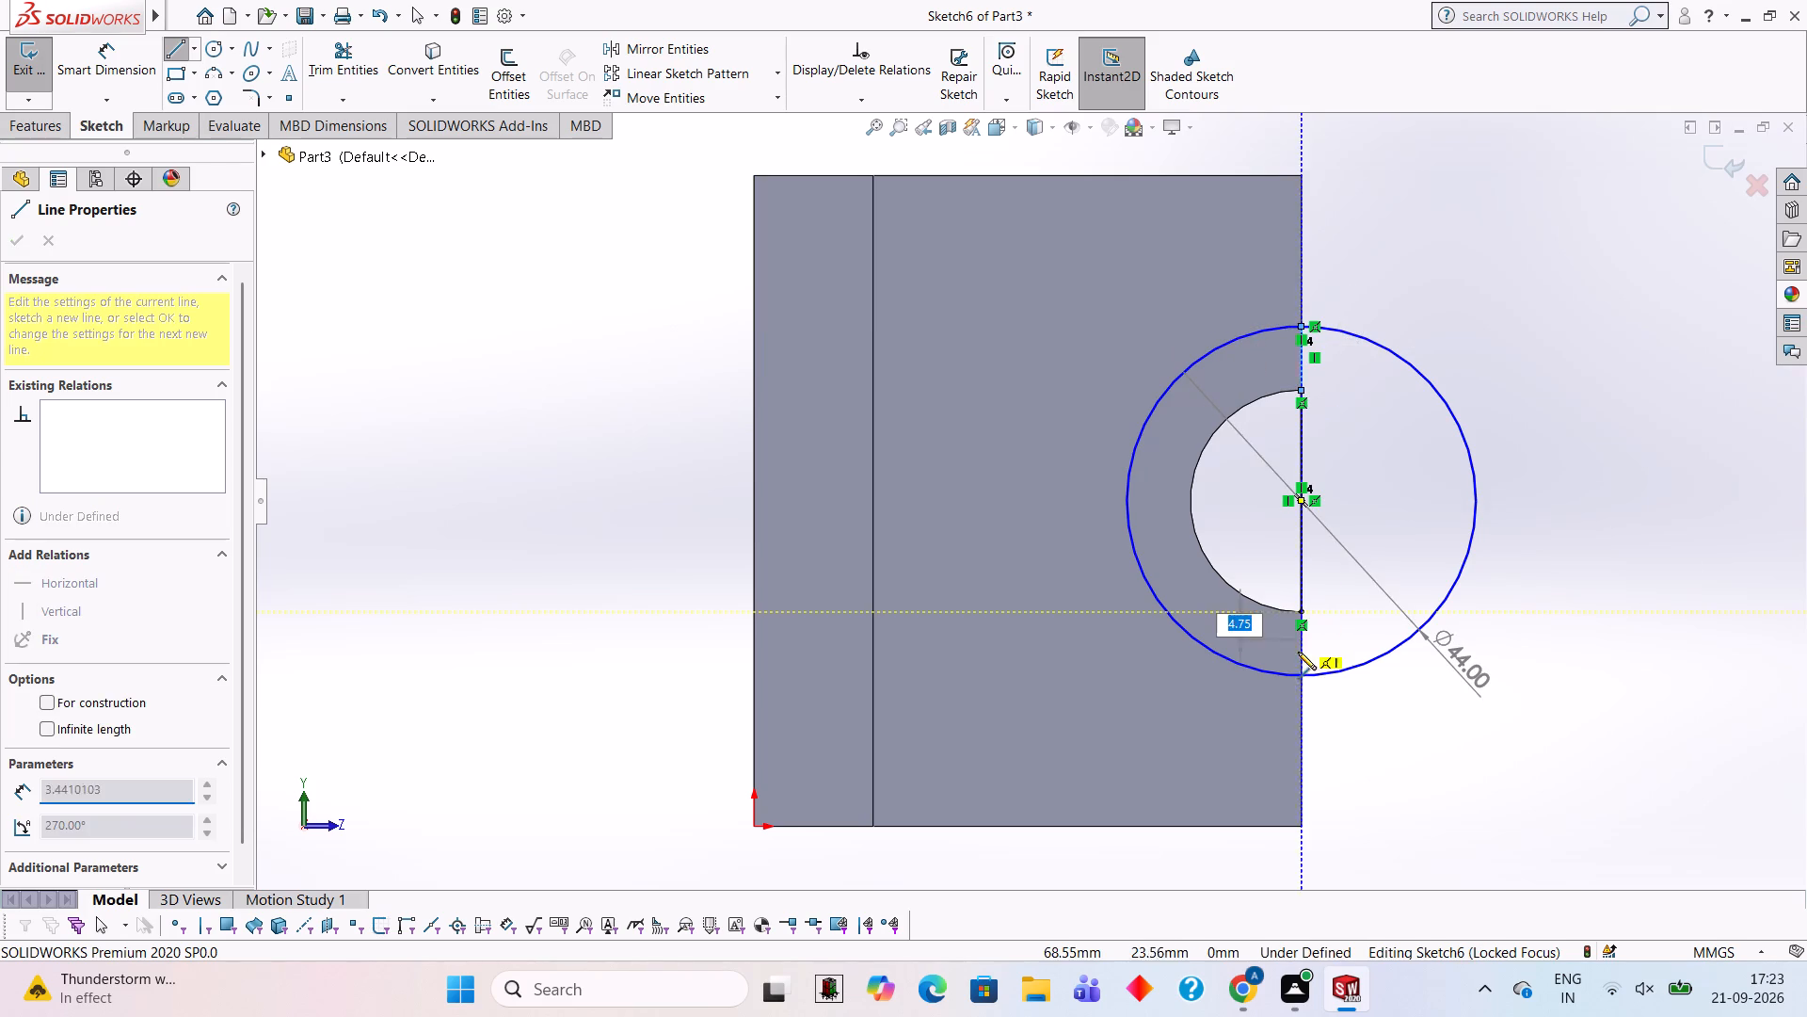
click(1303, 673)
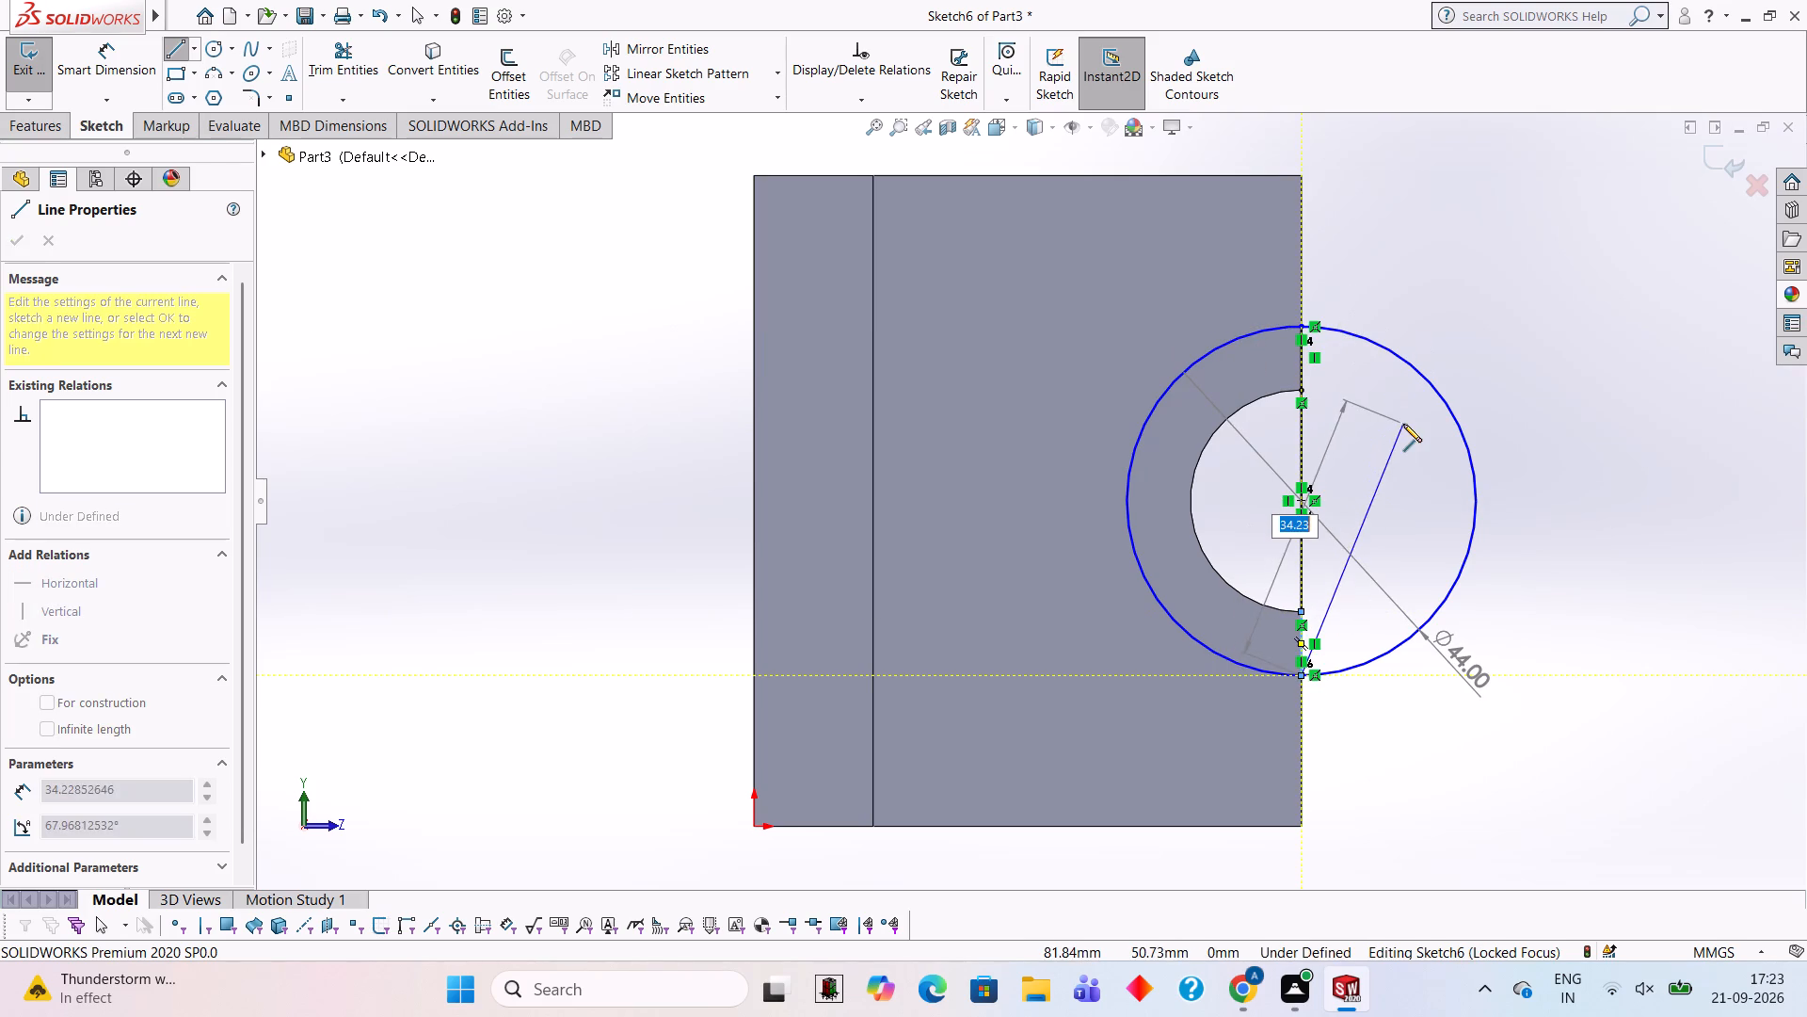
key(Escape)
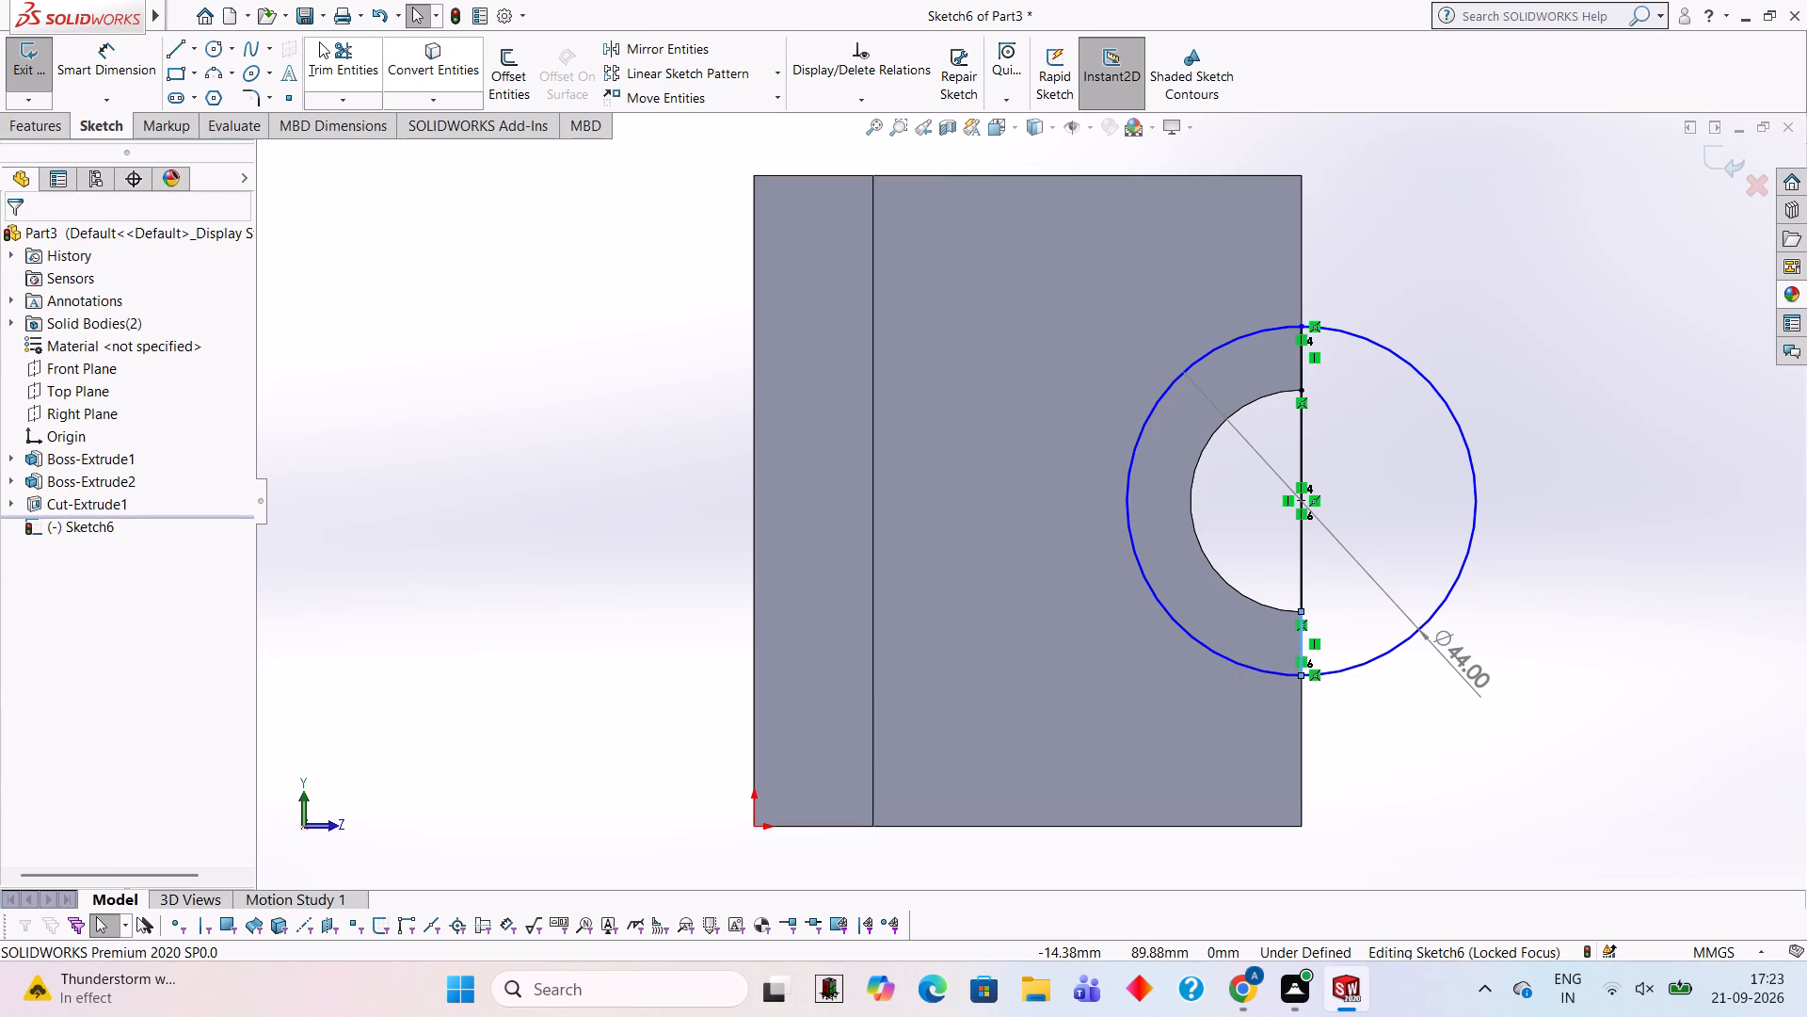
click(339, 54)
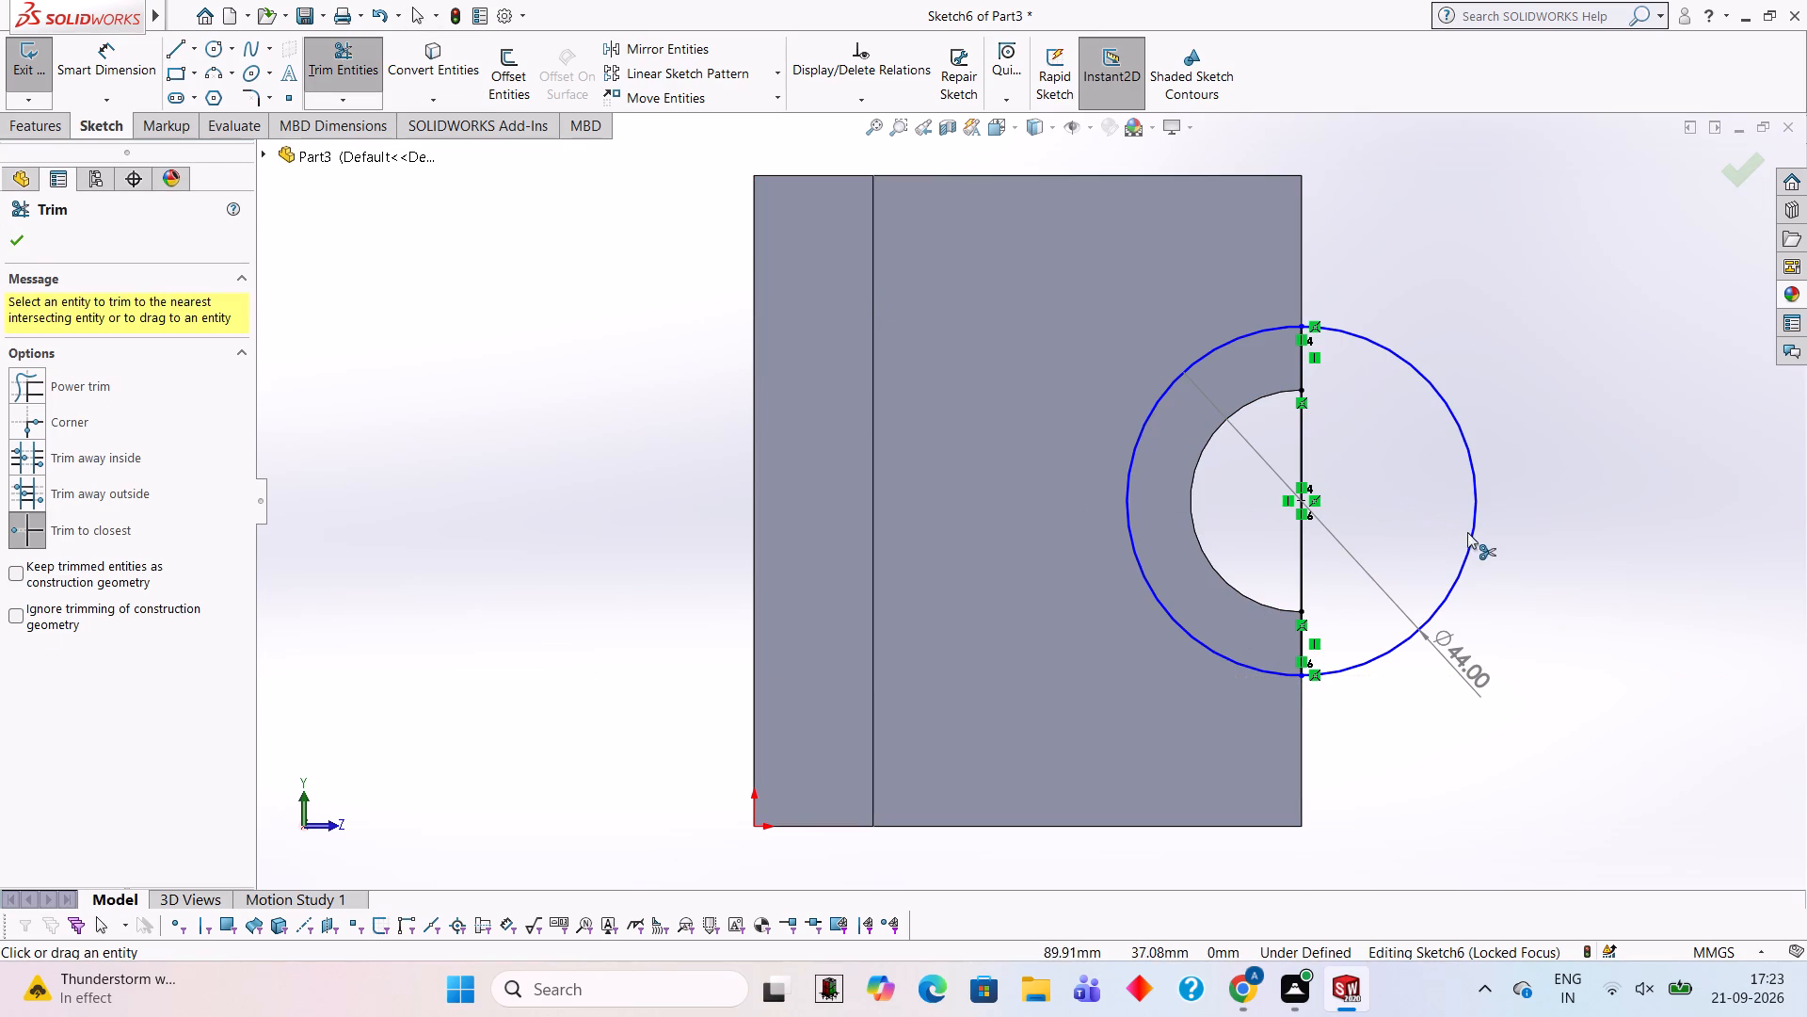
click(1474, 538)
Extrude the 44 mm half-round profile 20 mm blind from the side wall's inner face over the plate, with Merge result on.
middle_drag(1492, 446, 1400, 459)
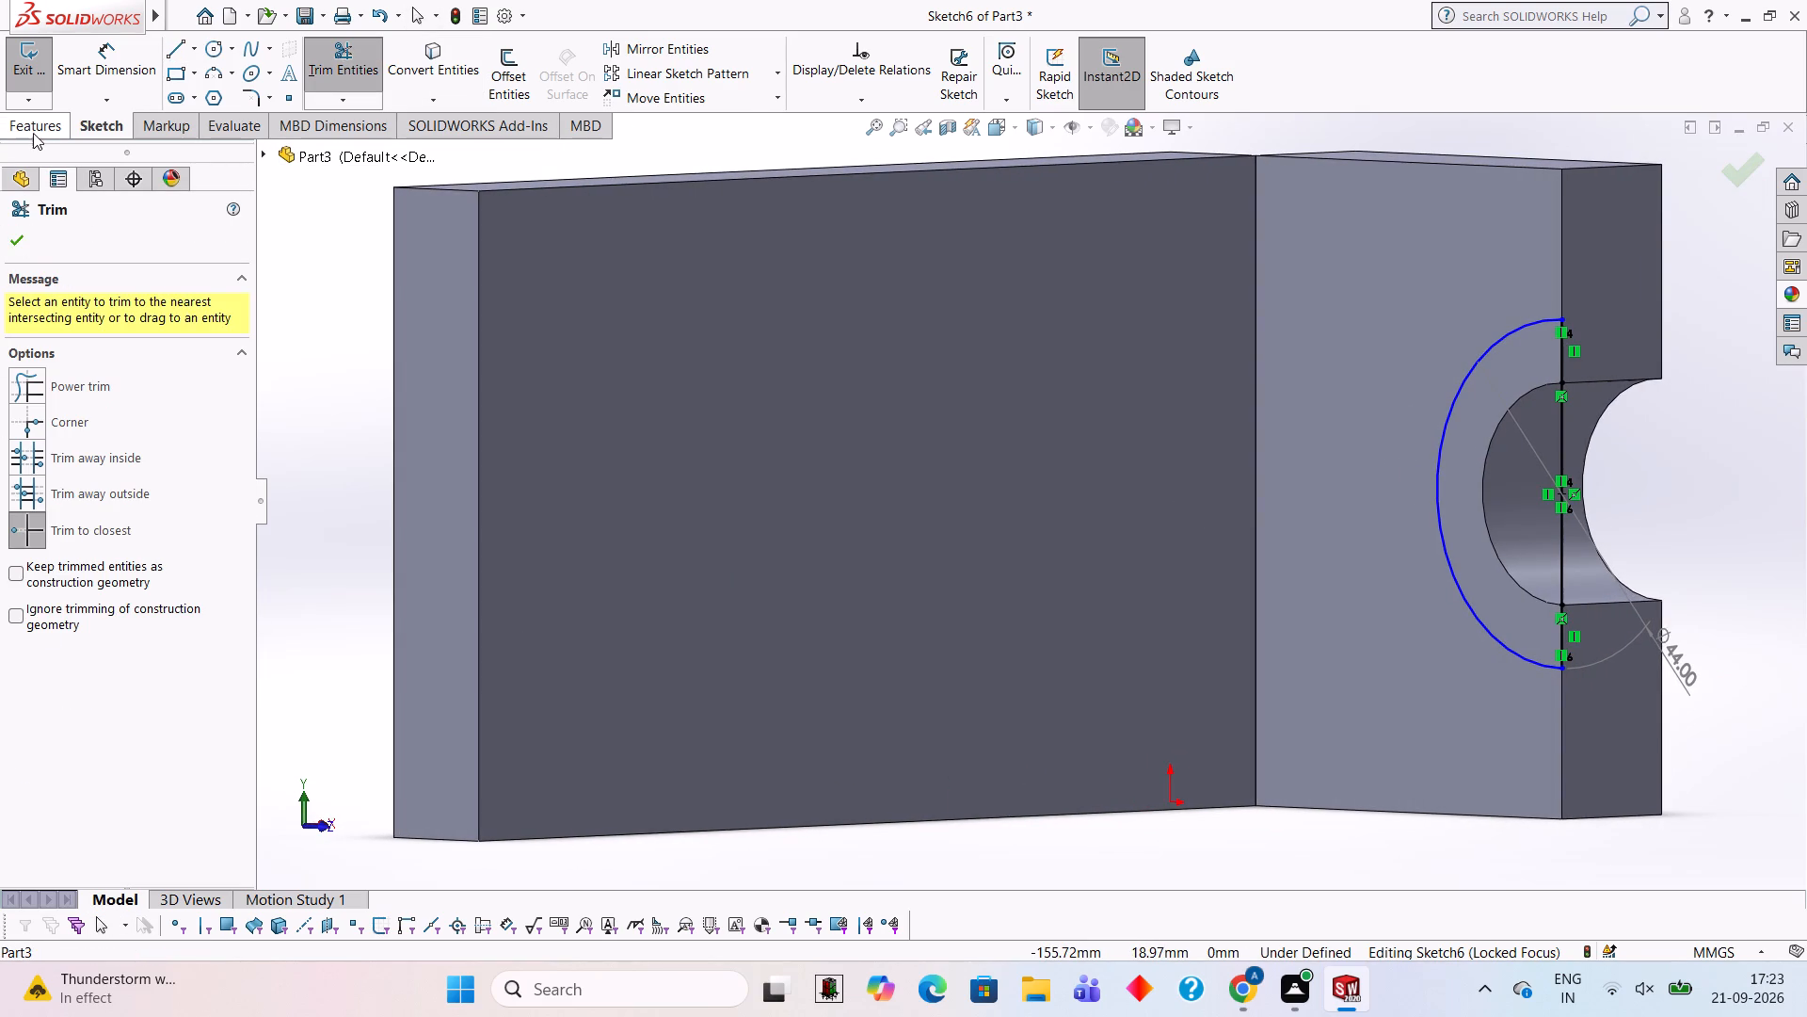
click(33, 133)
click(42, 87)
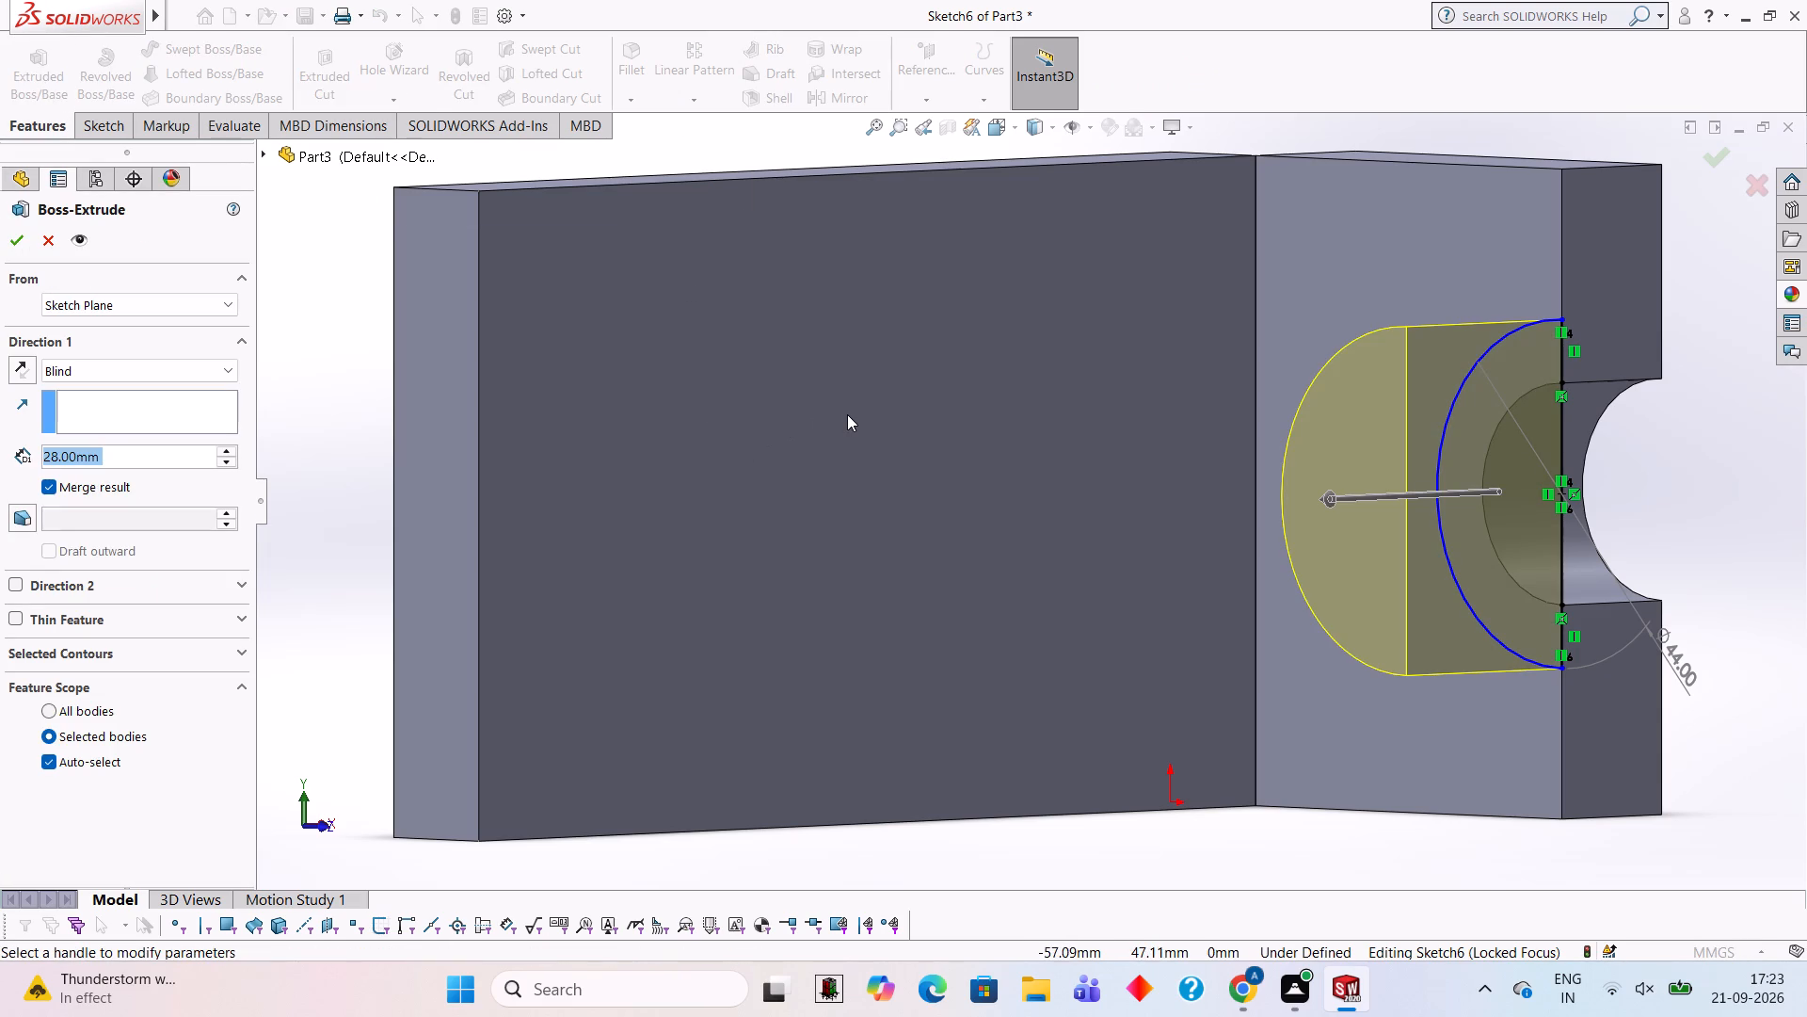
text(20)
key(Return)
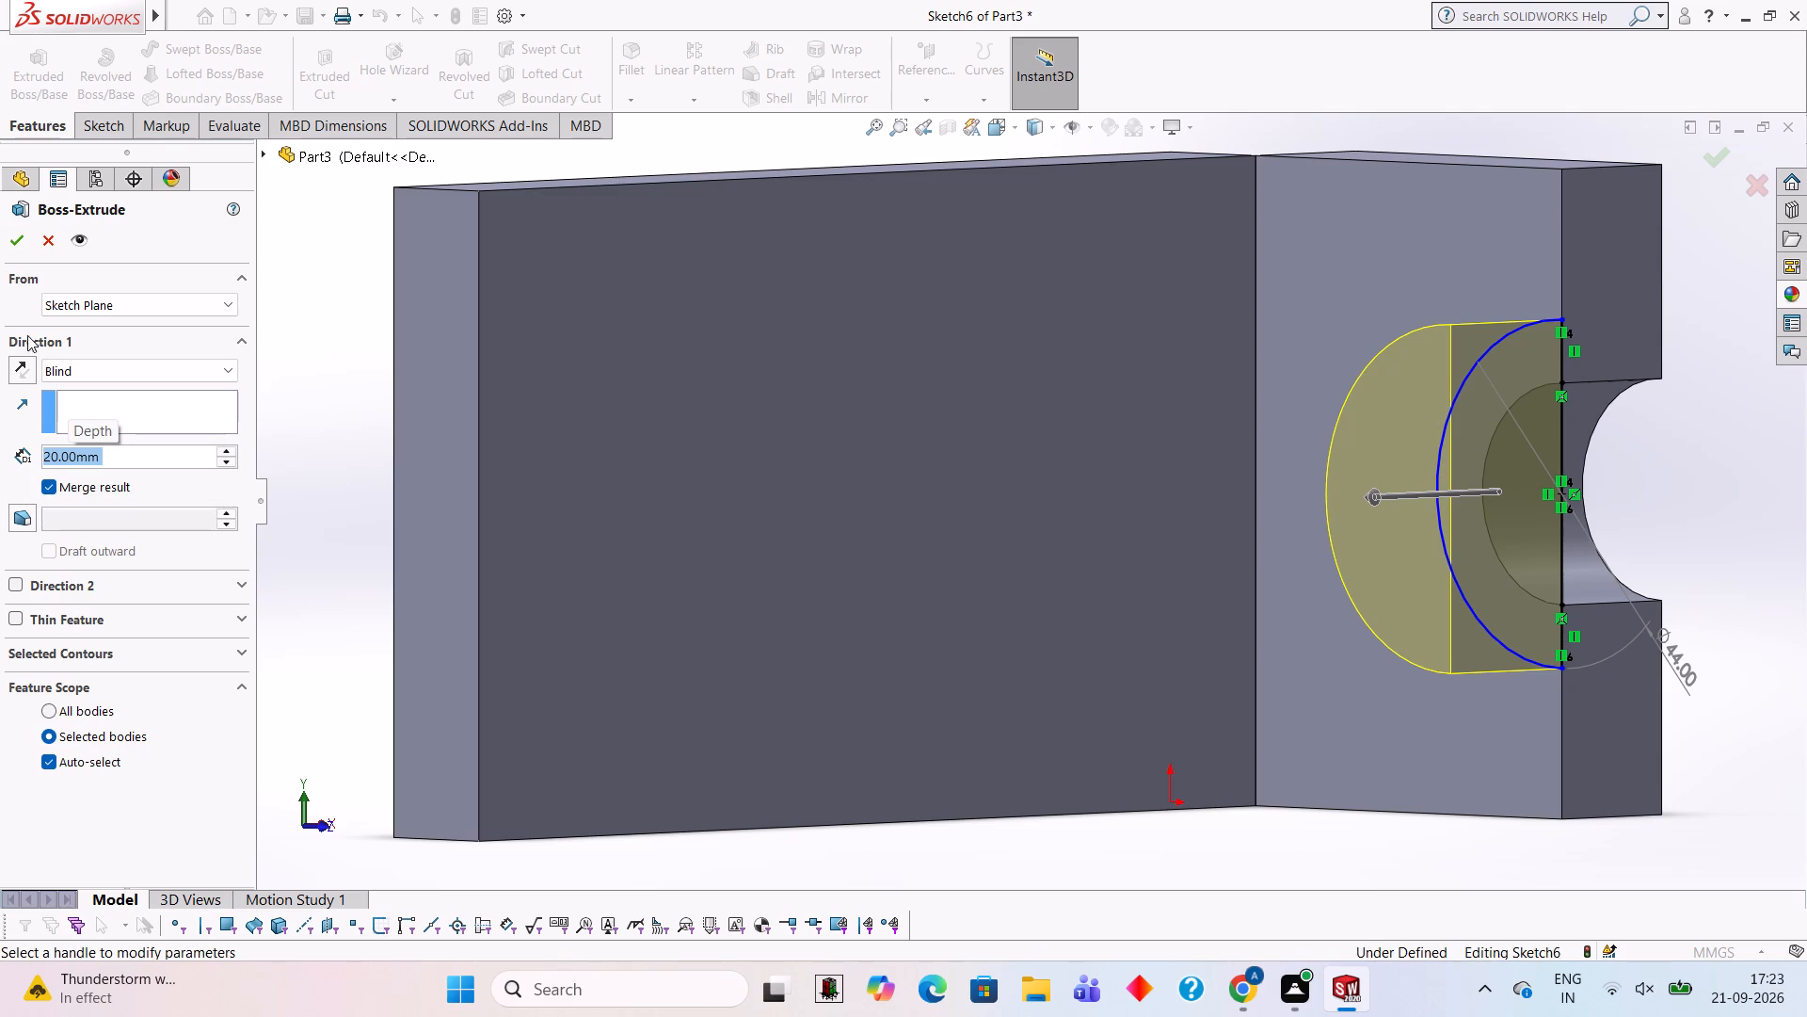
click(11, 246)
Open a new sketch on the half-round boss's flat face exposed through the notch and orient the view normal to it.
middle_drag(915, 528, 873, 492)
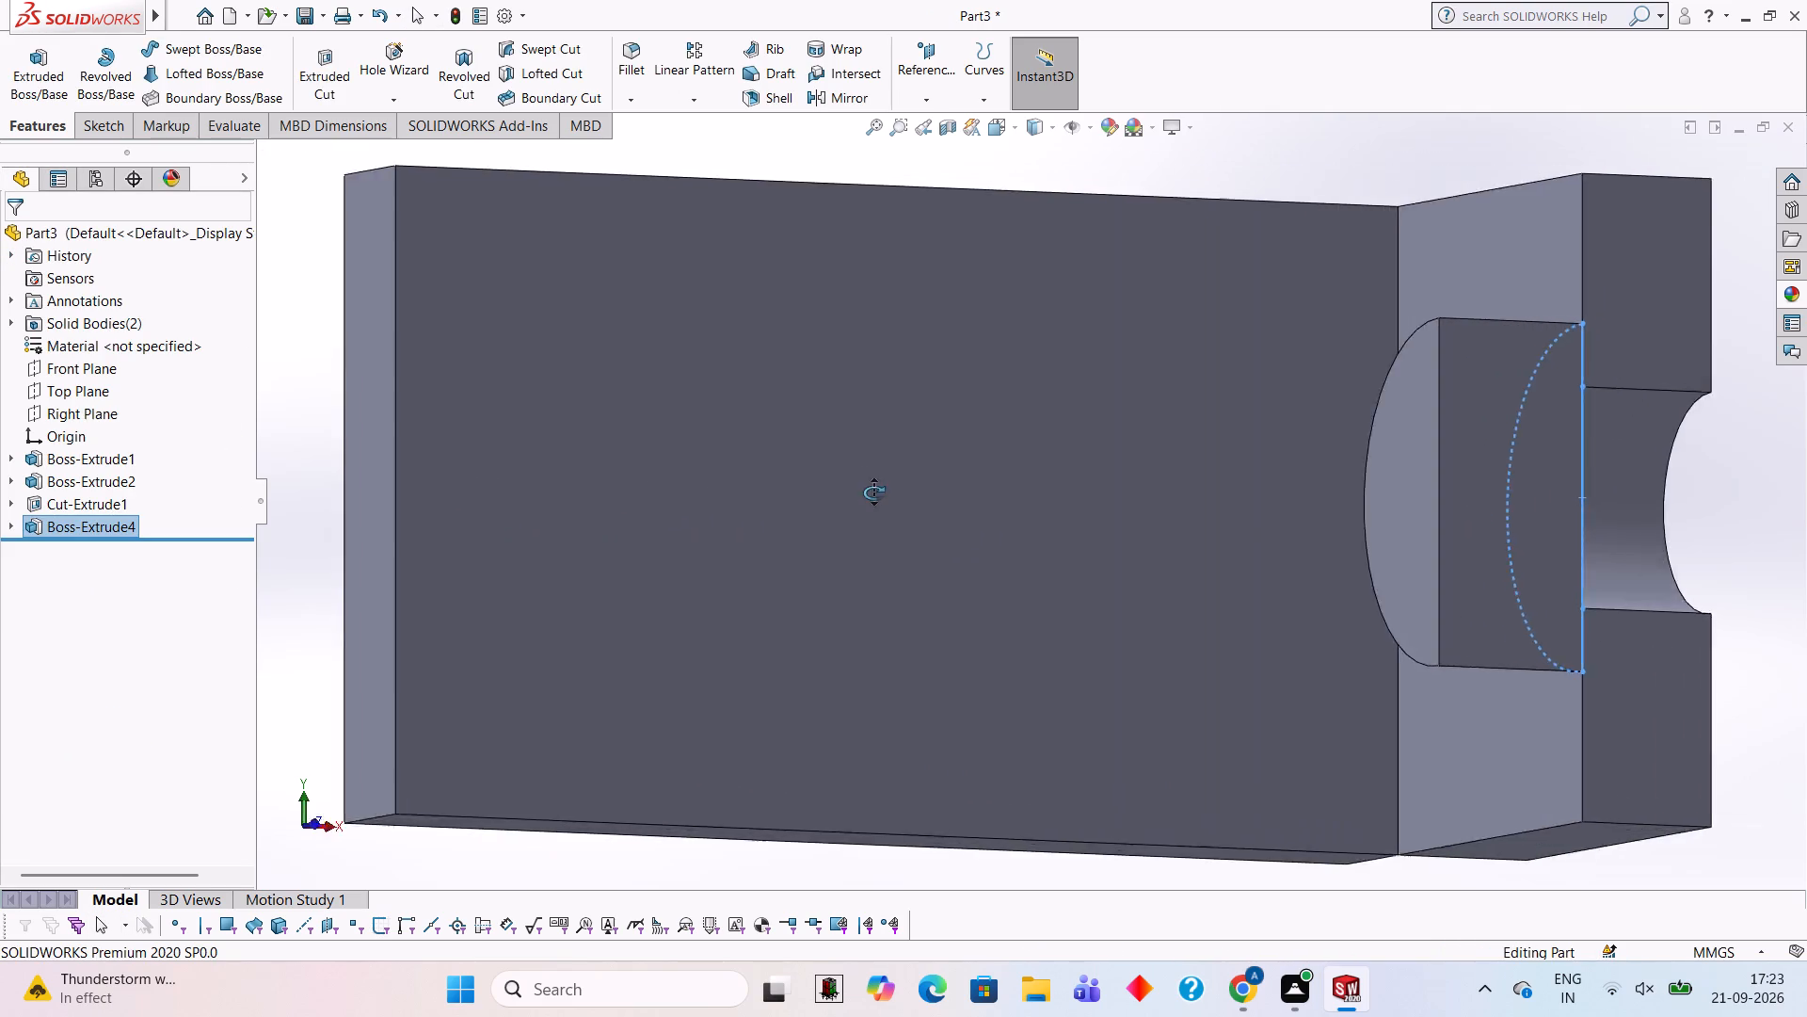
middle_drag(873, 492, 838, 465)
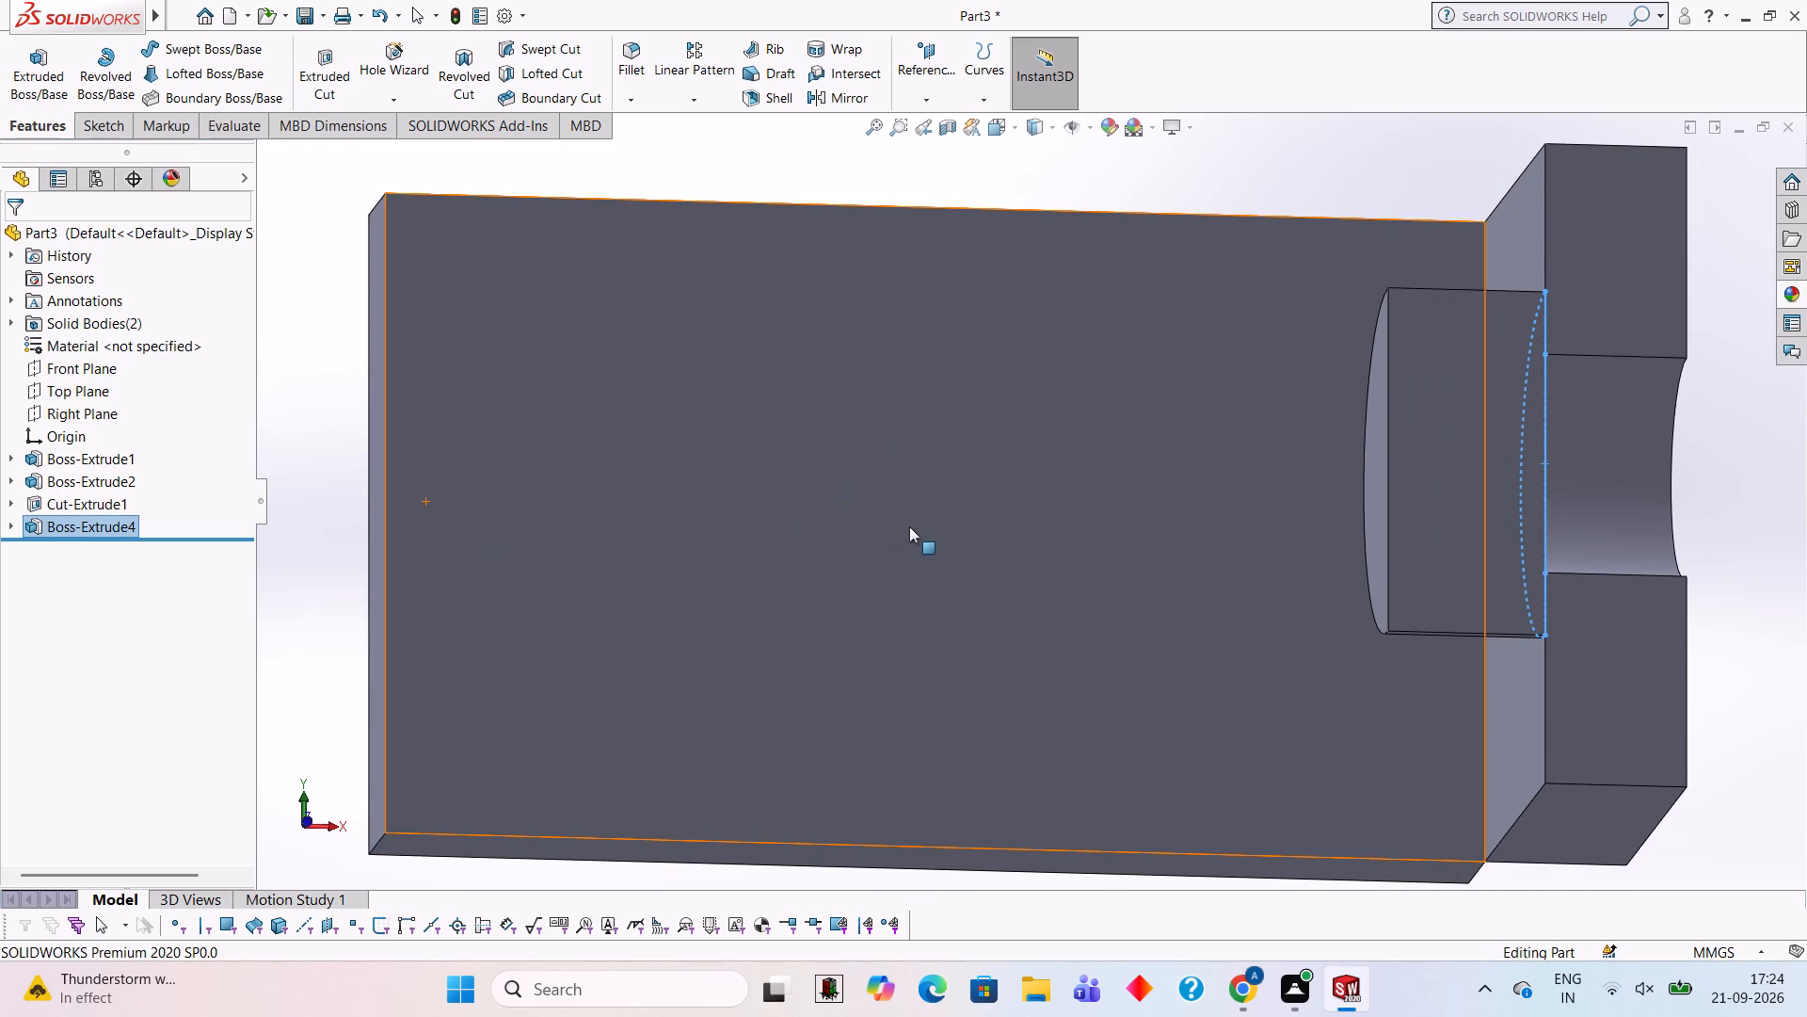
middle_drag(1141, 470, 1329, 484)
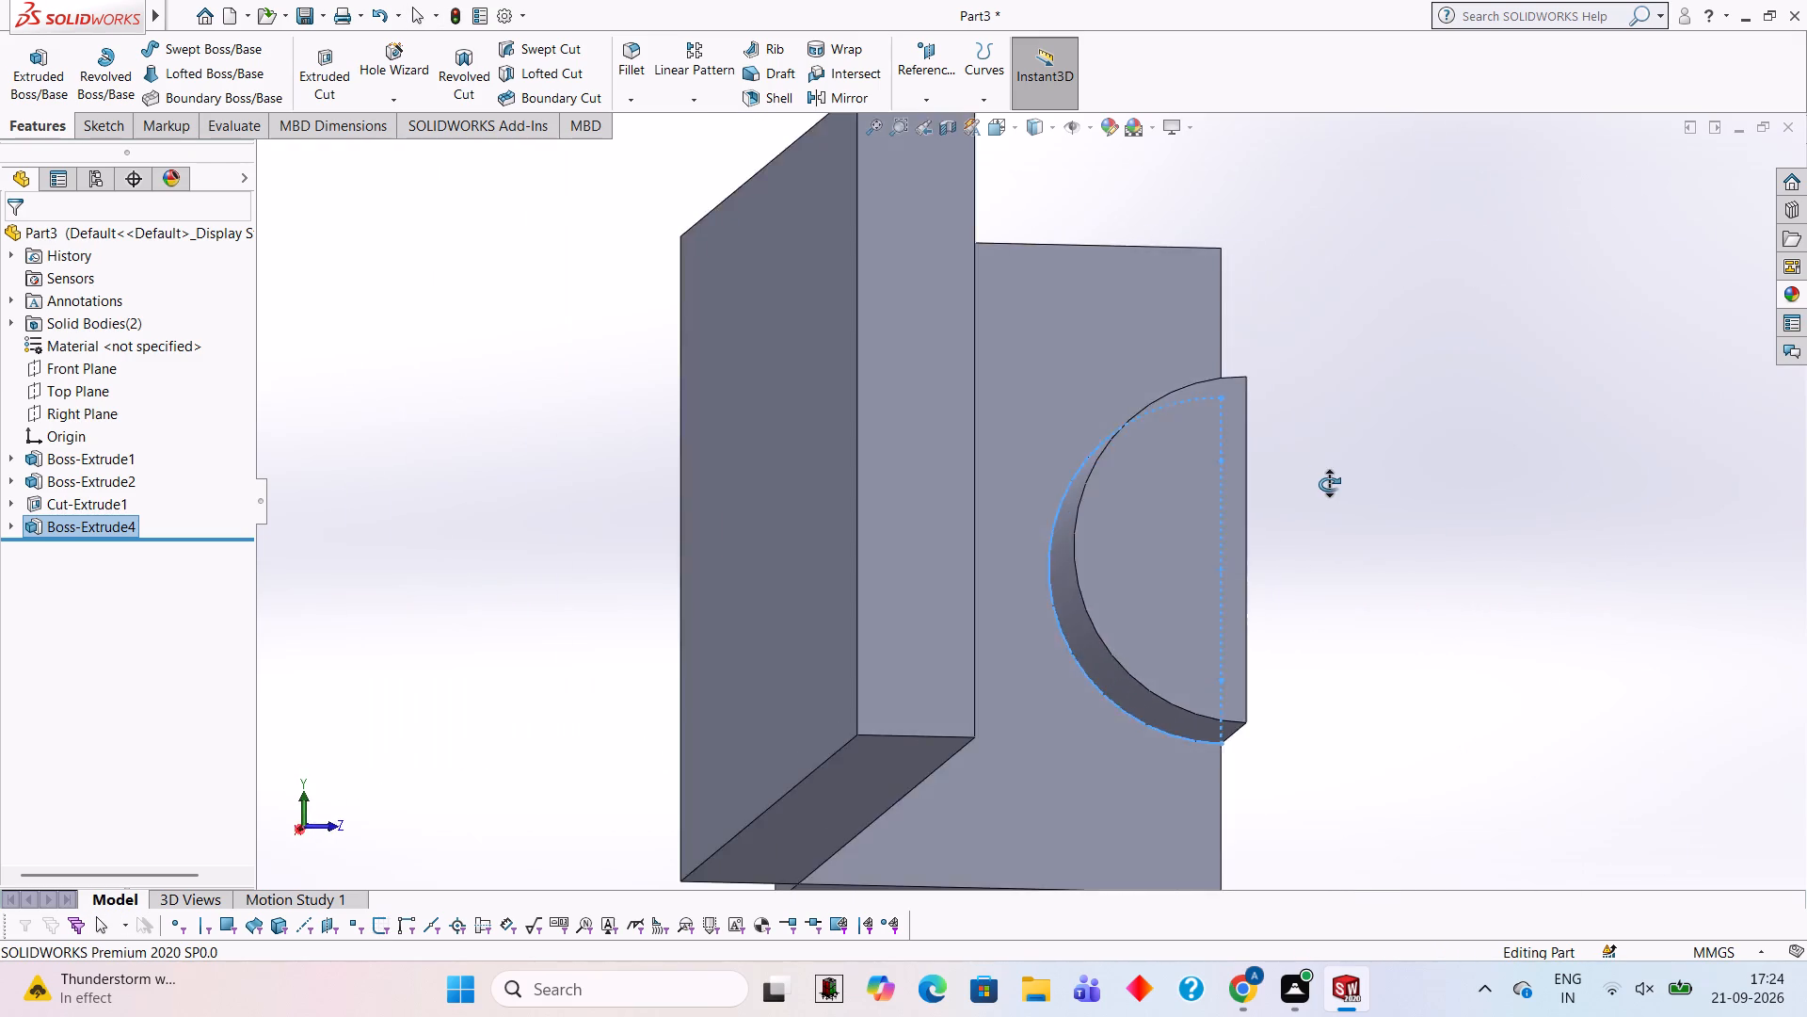
middle_drag(1329, 484, 929, 528)
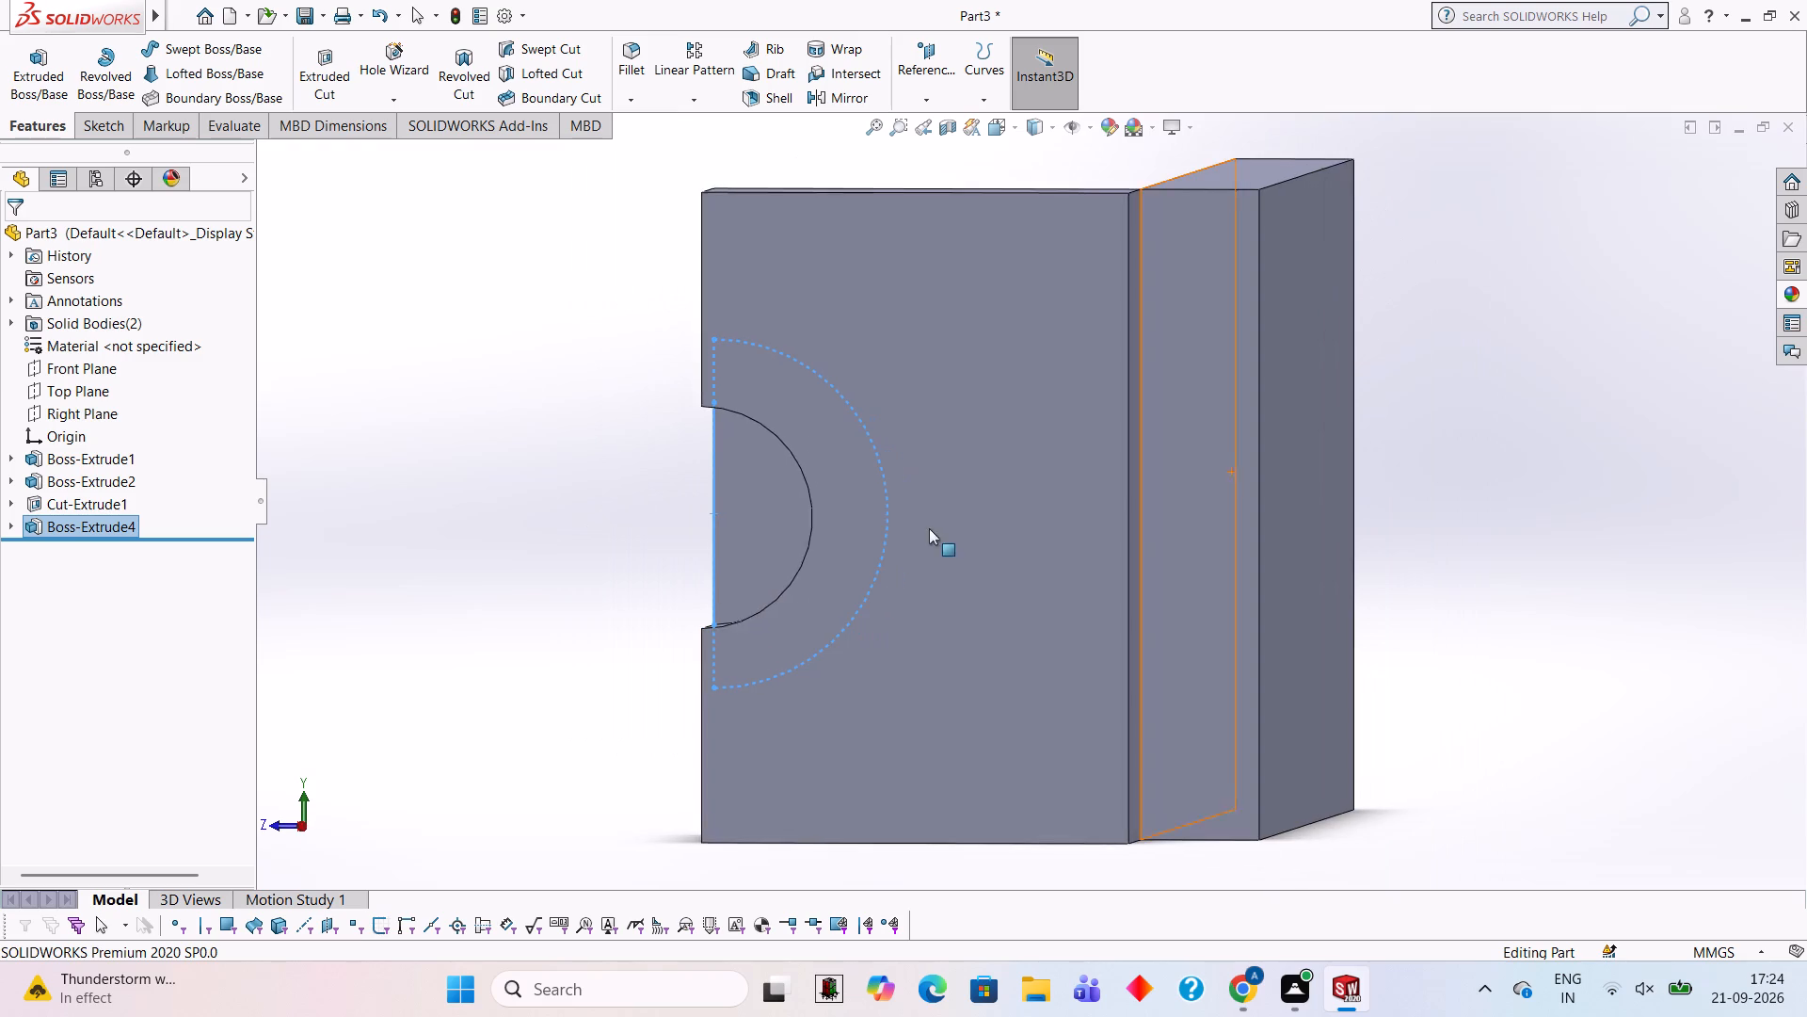
click(770, 519)
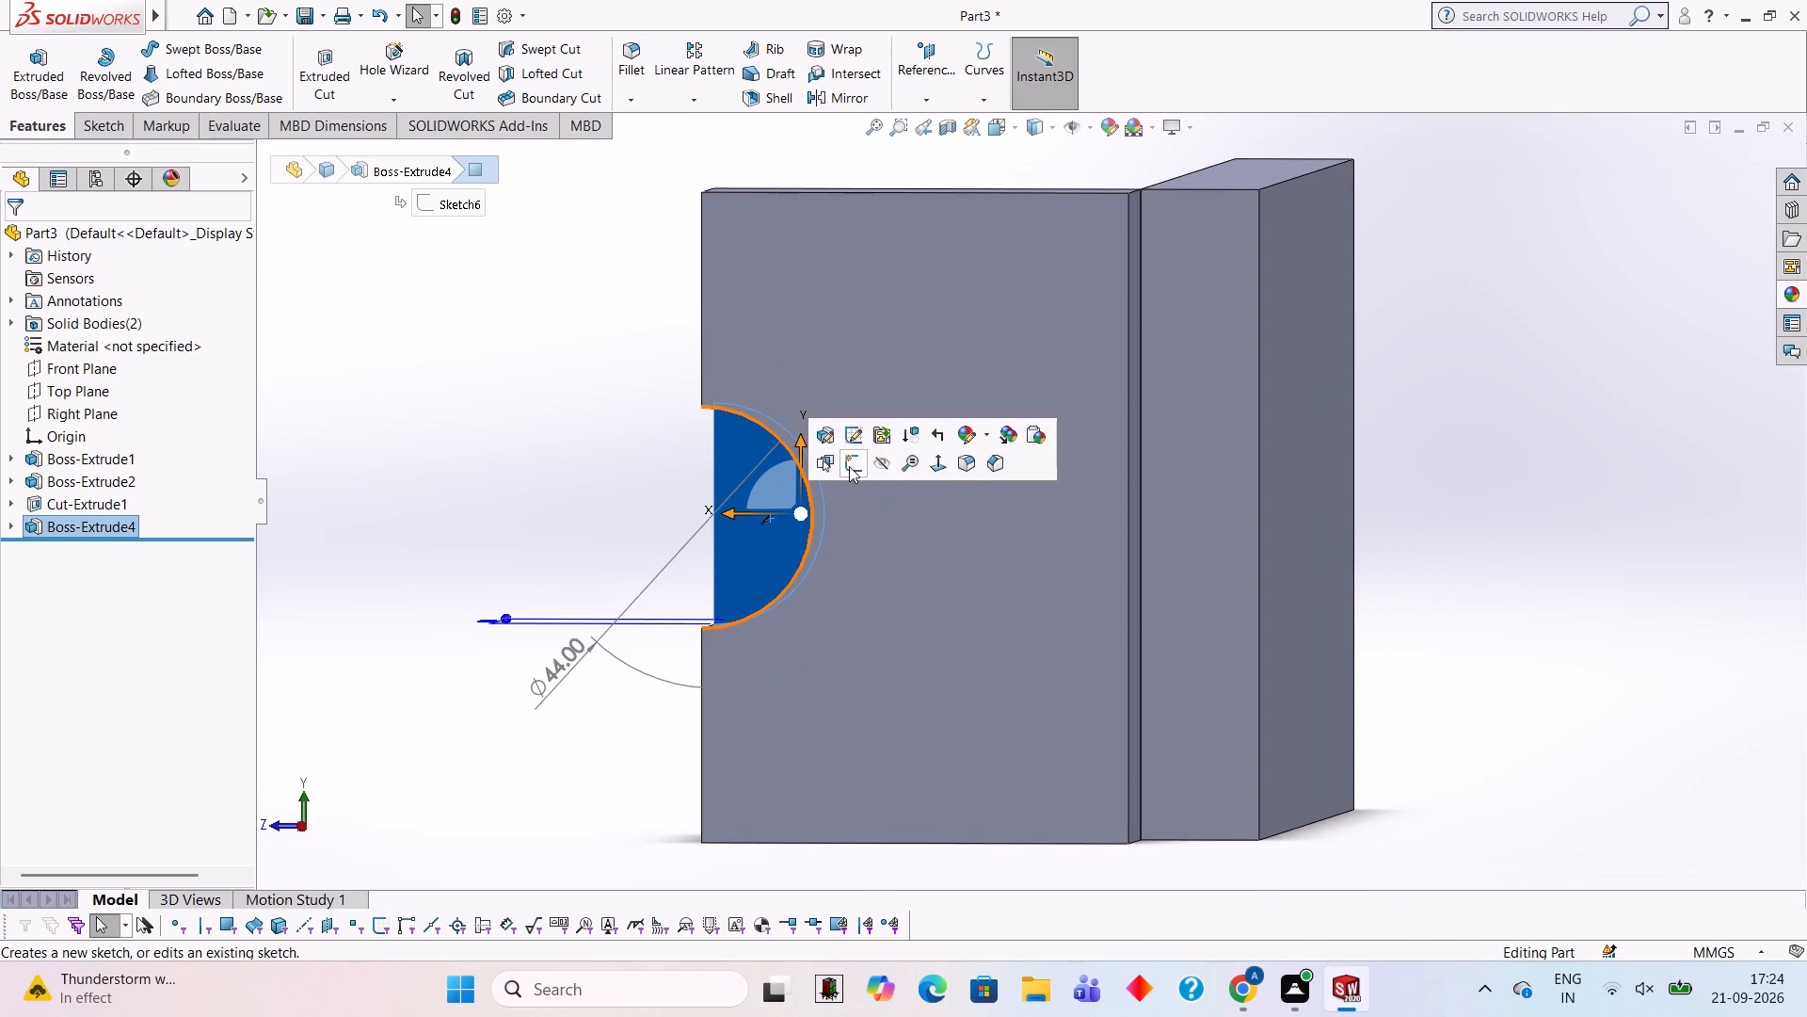
click(849, 466)
key(ctrl+8)
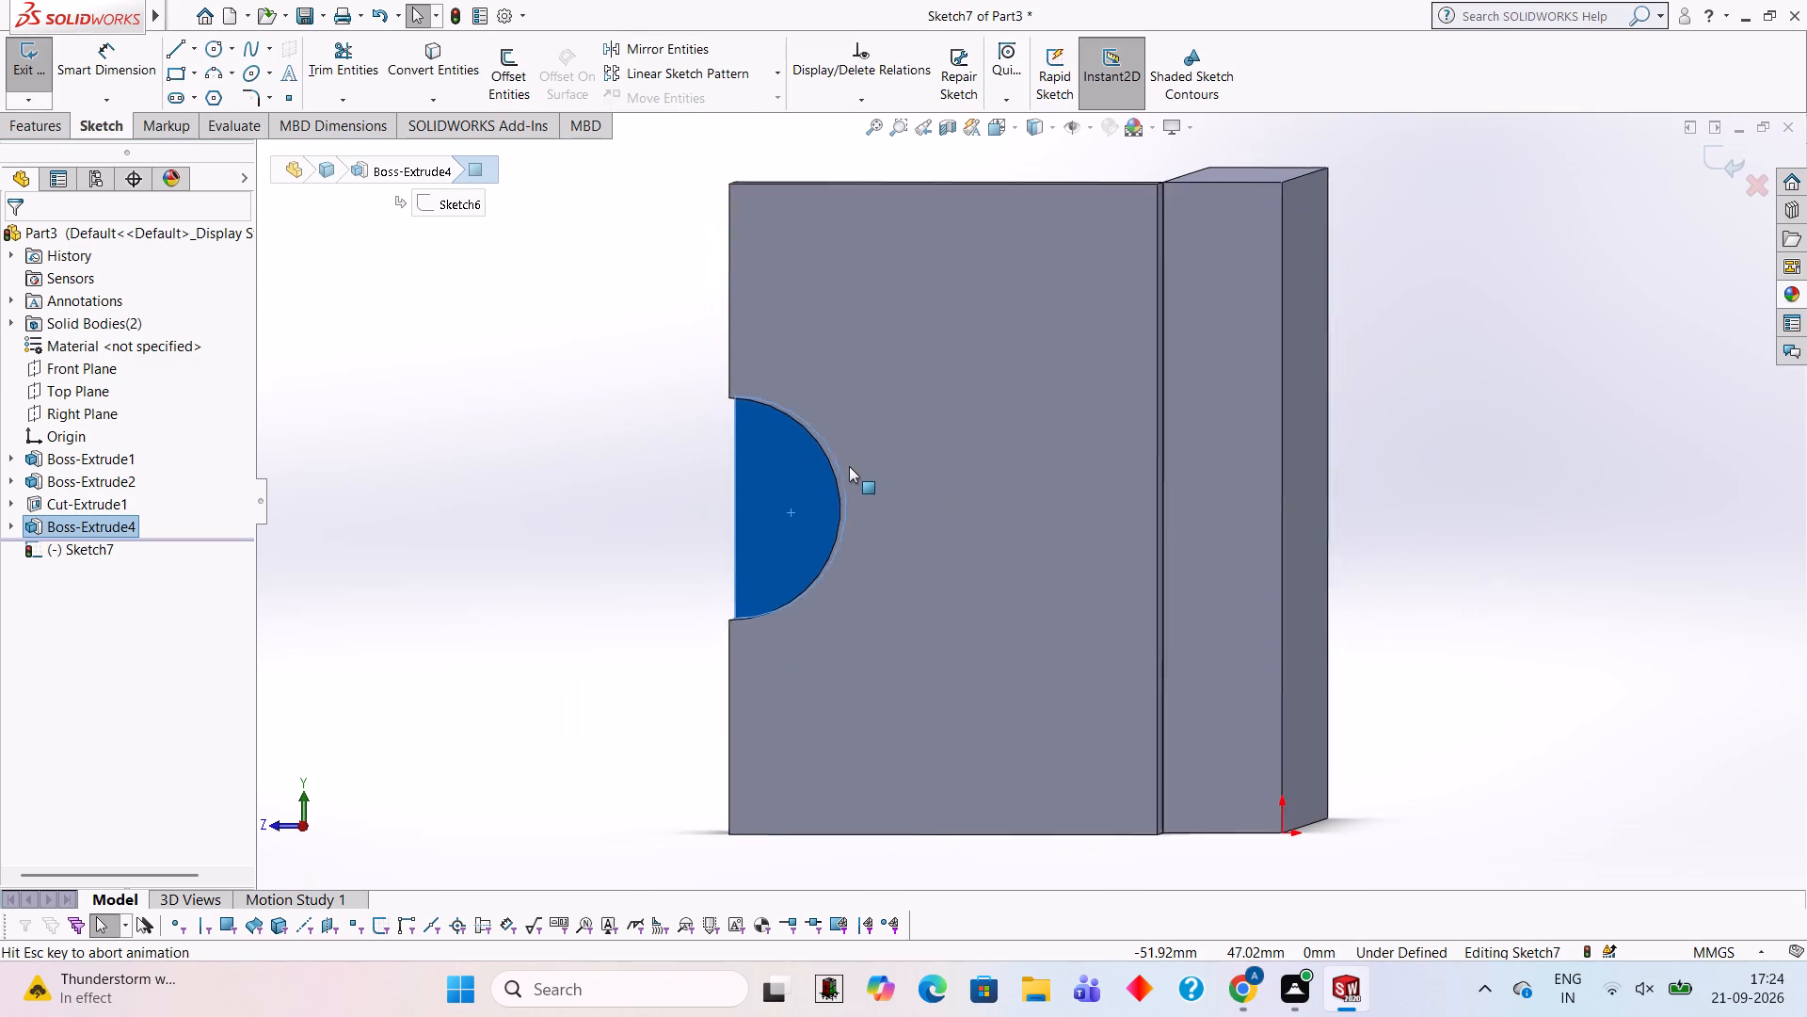
Sketch a 28 mm vertical line across the notch's opening and a 28 mm diameter circle centred on its midpoint, matching the notch's arc.
click(184, 56)
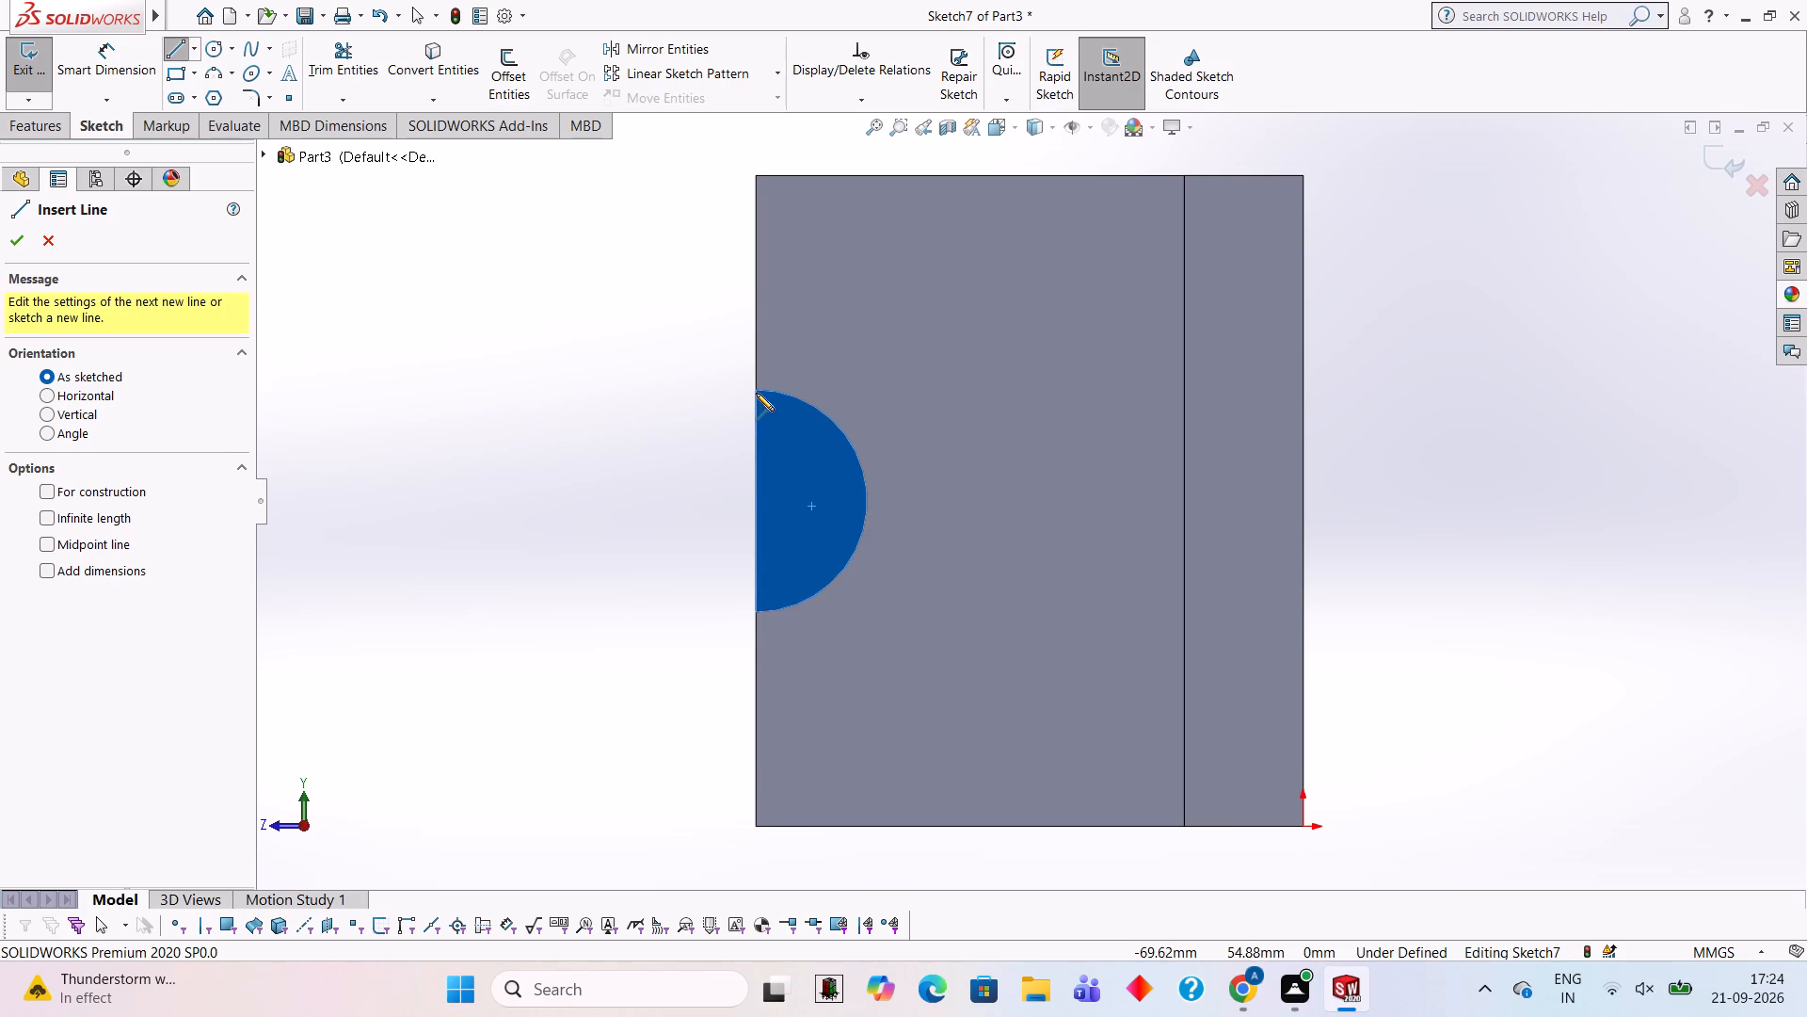
click(757, 394)
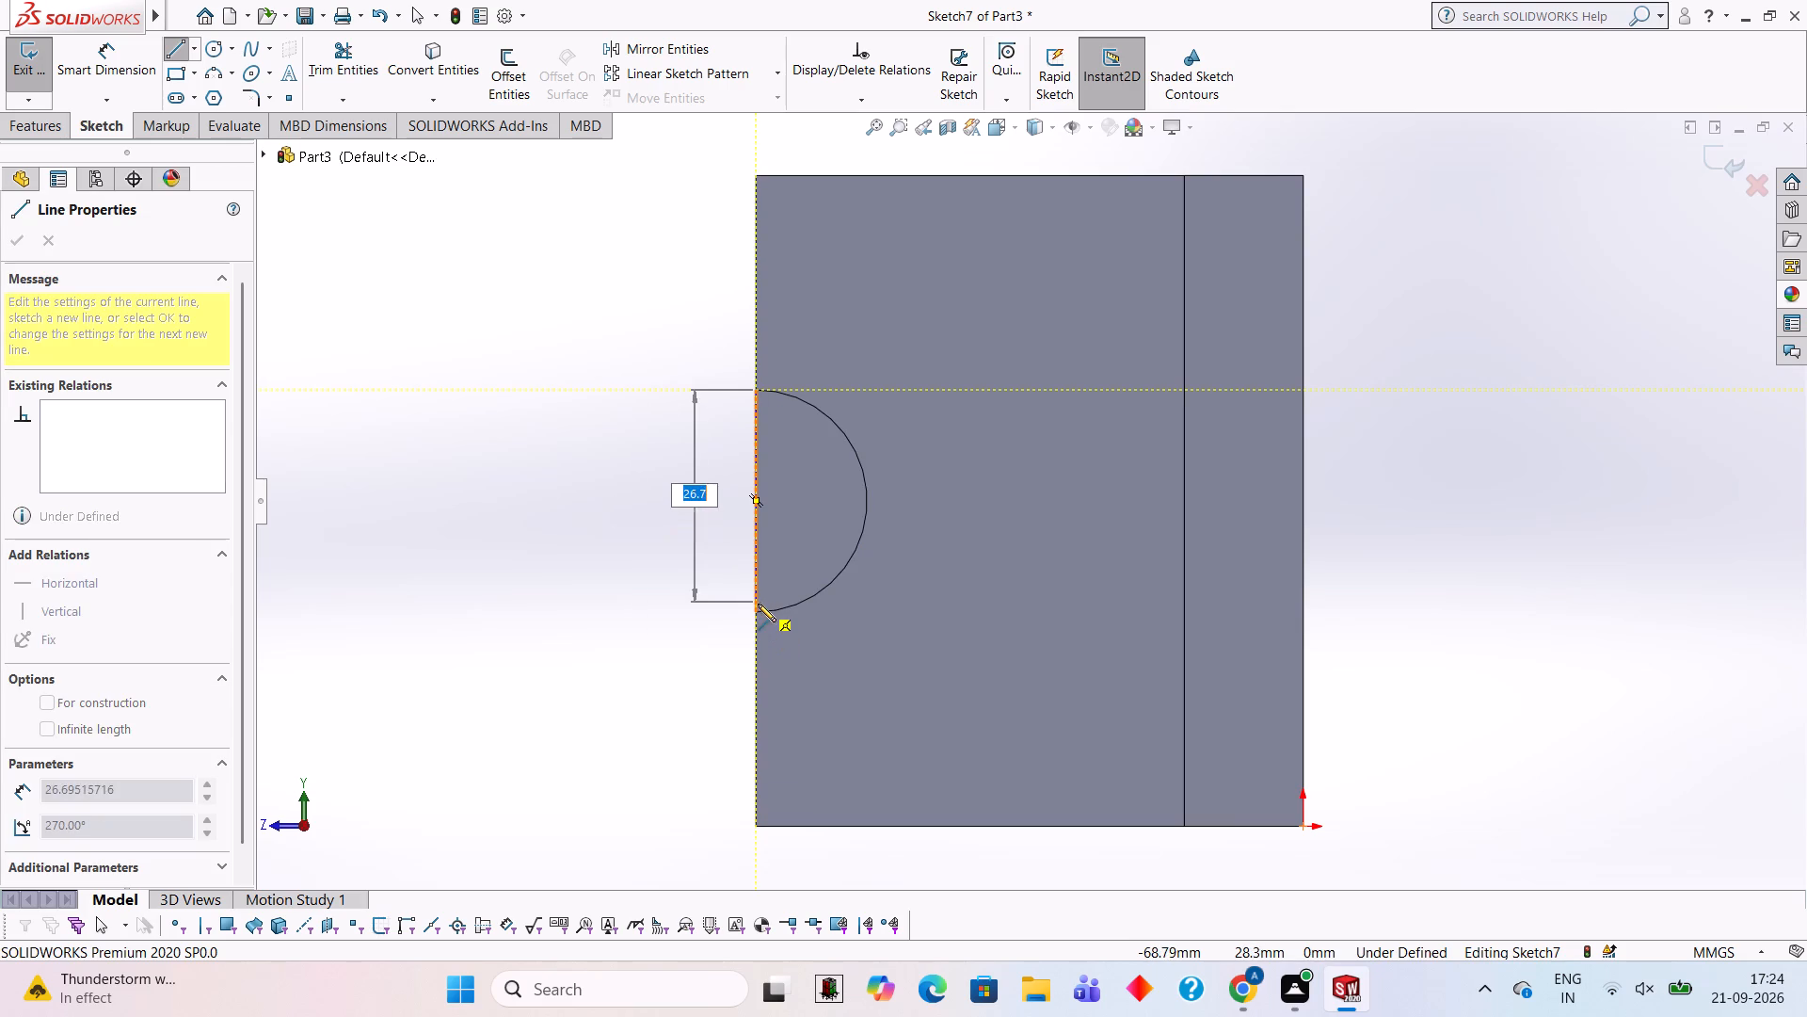
click(758, 607)
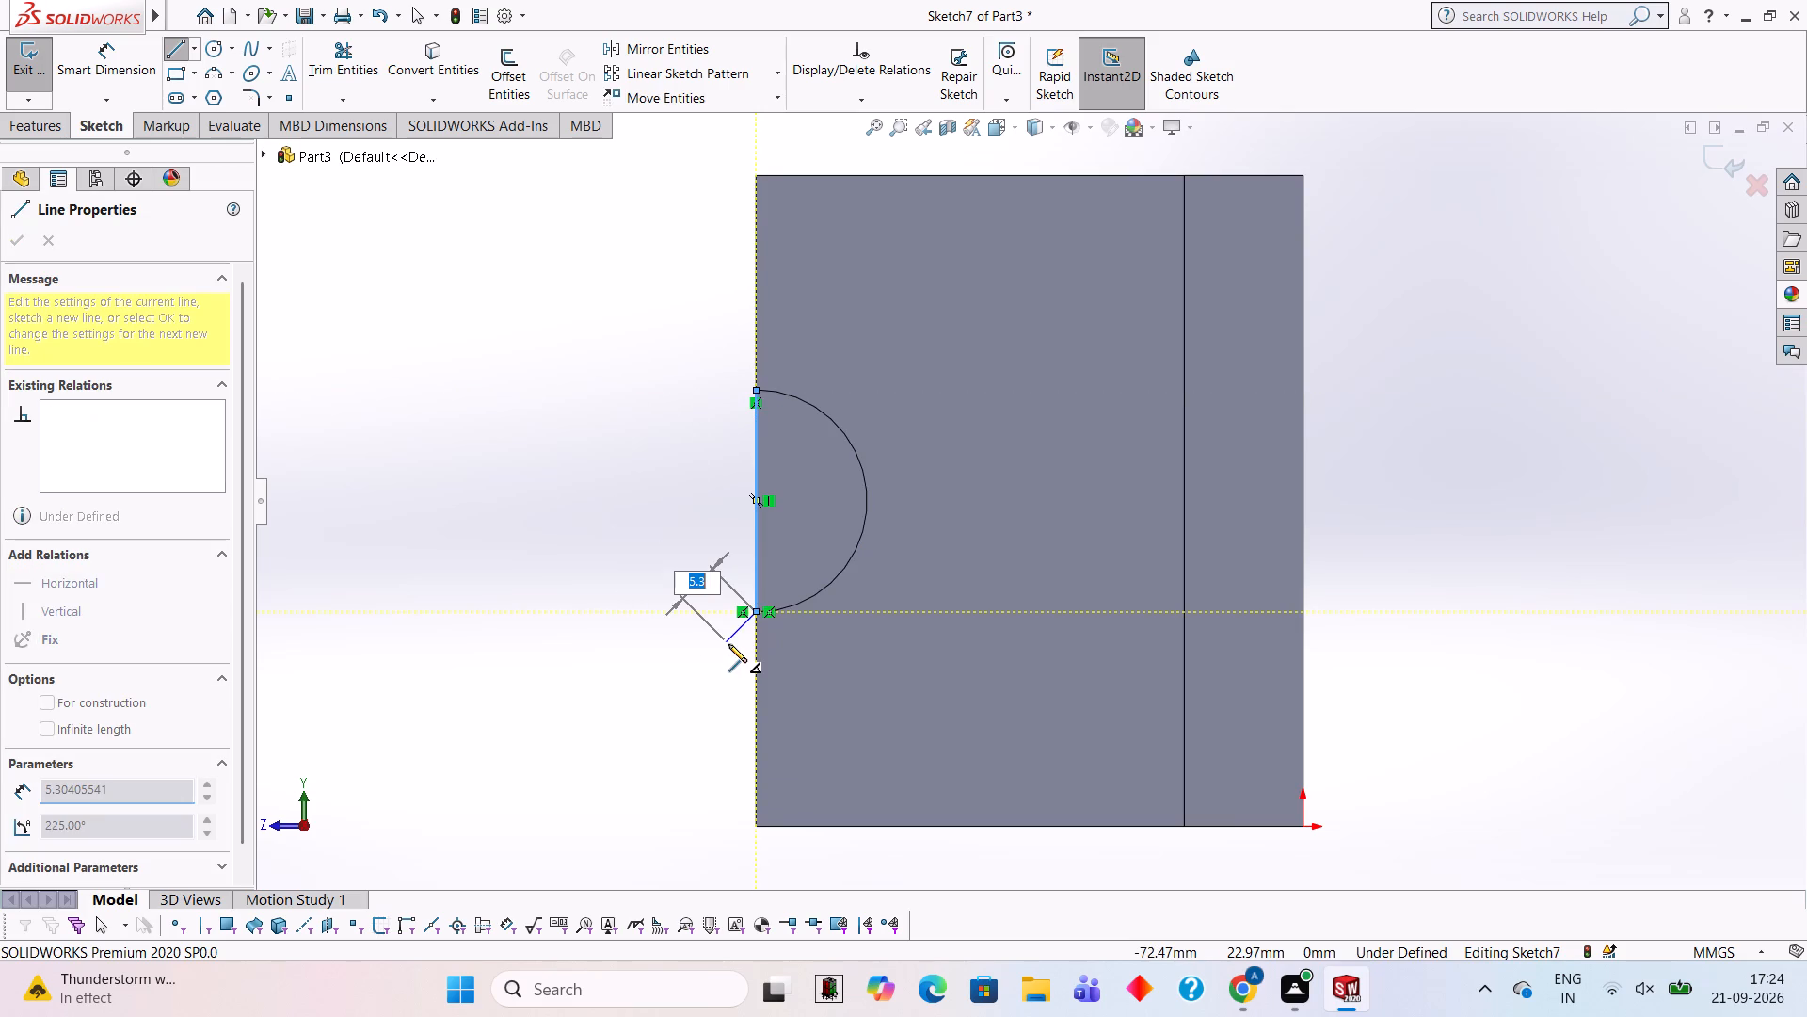
key(Escape)
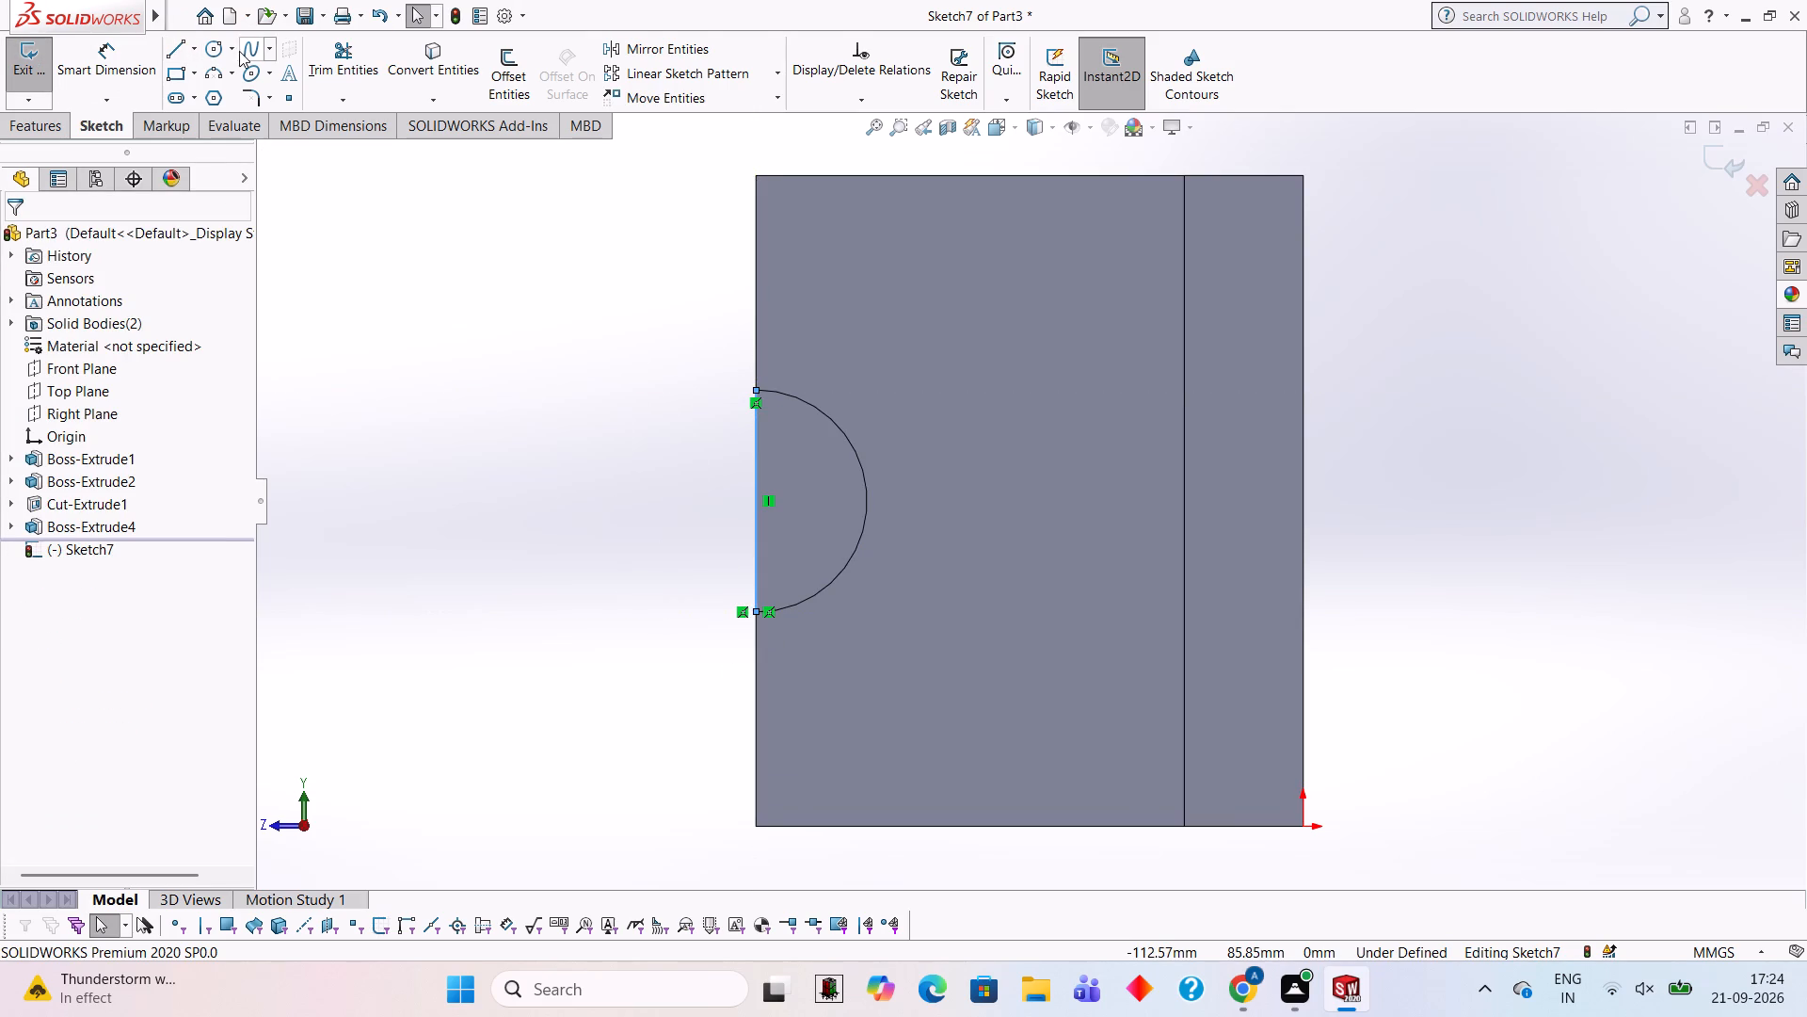
click(210, 51)
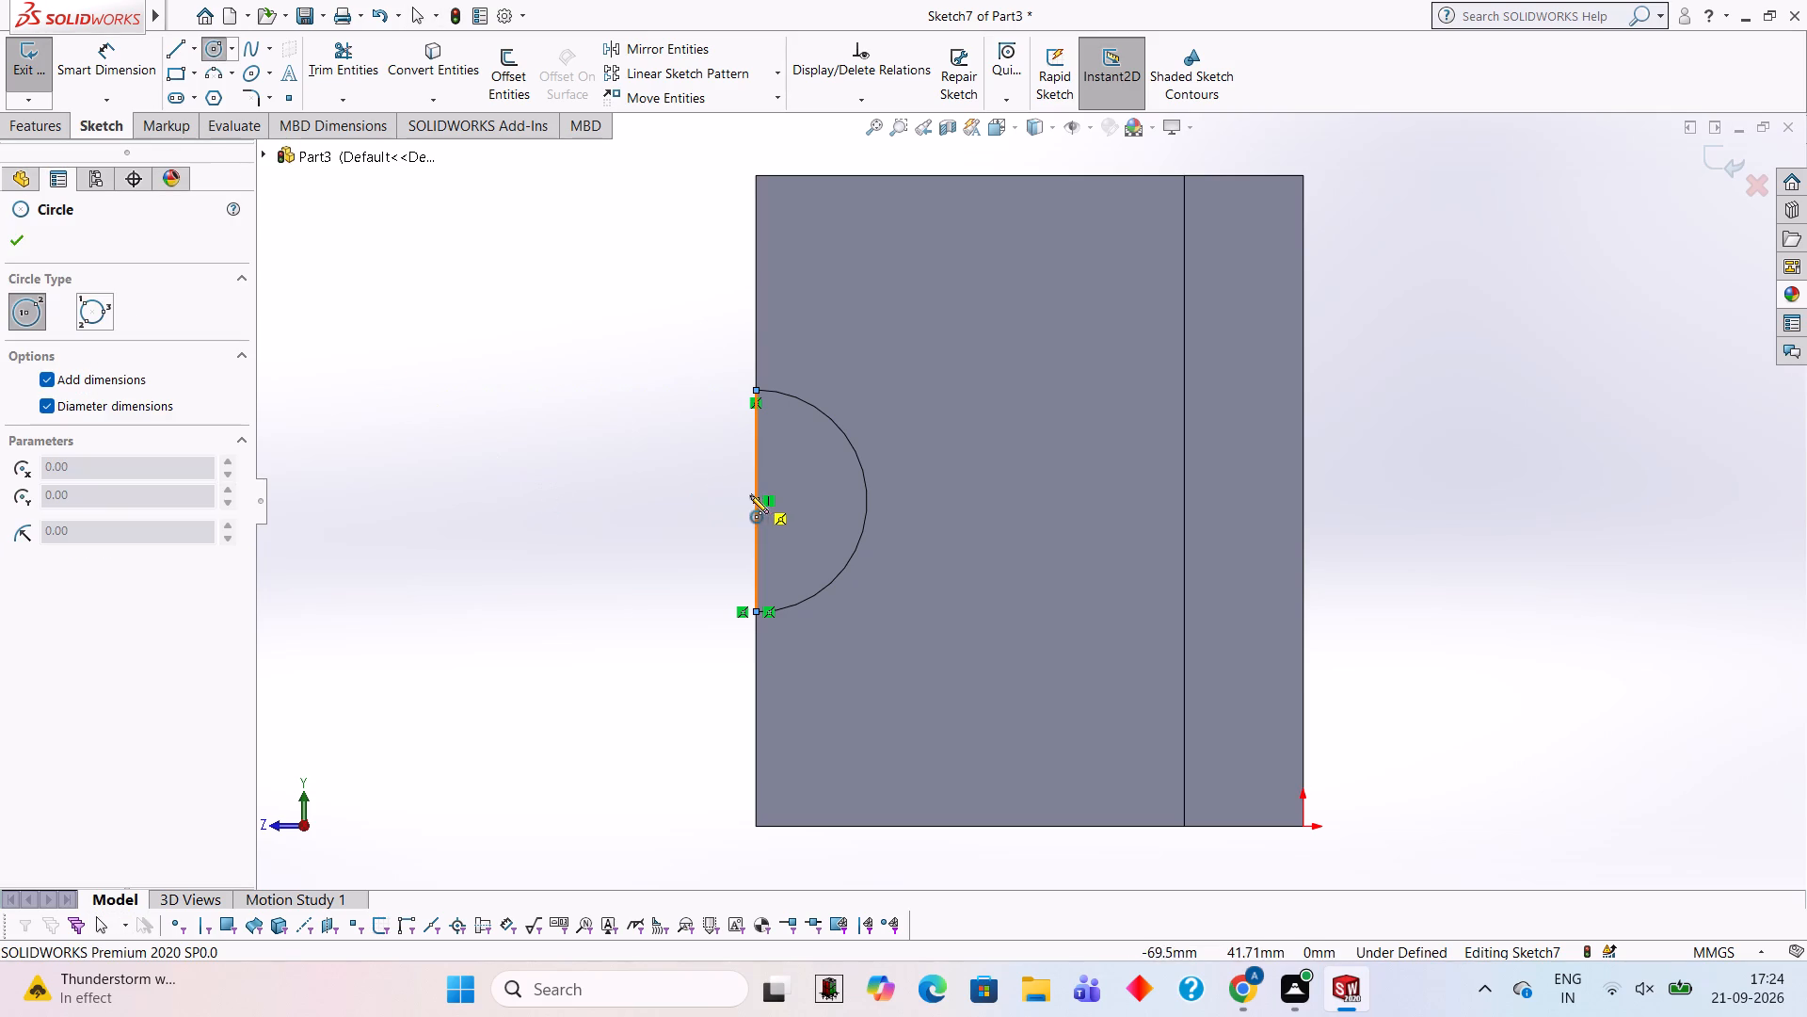
click(755, 503)
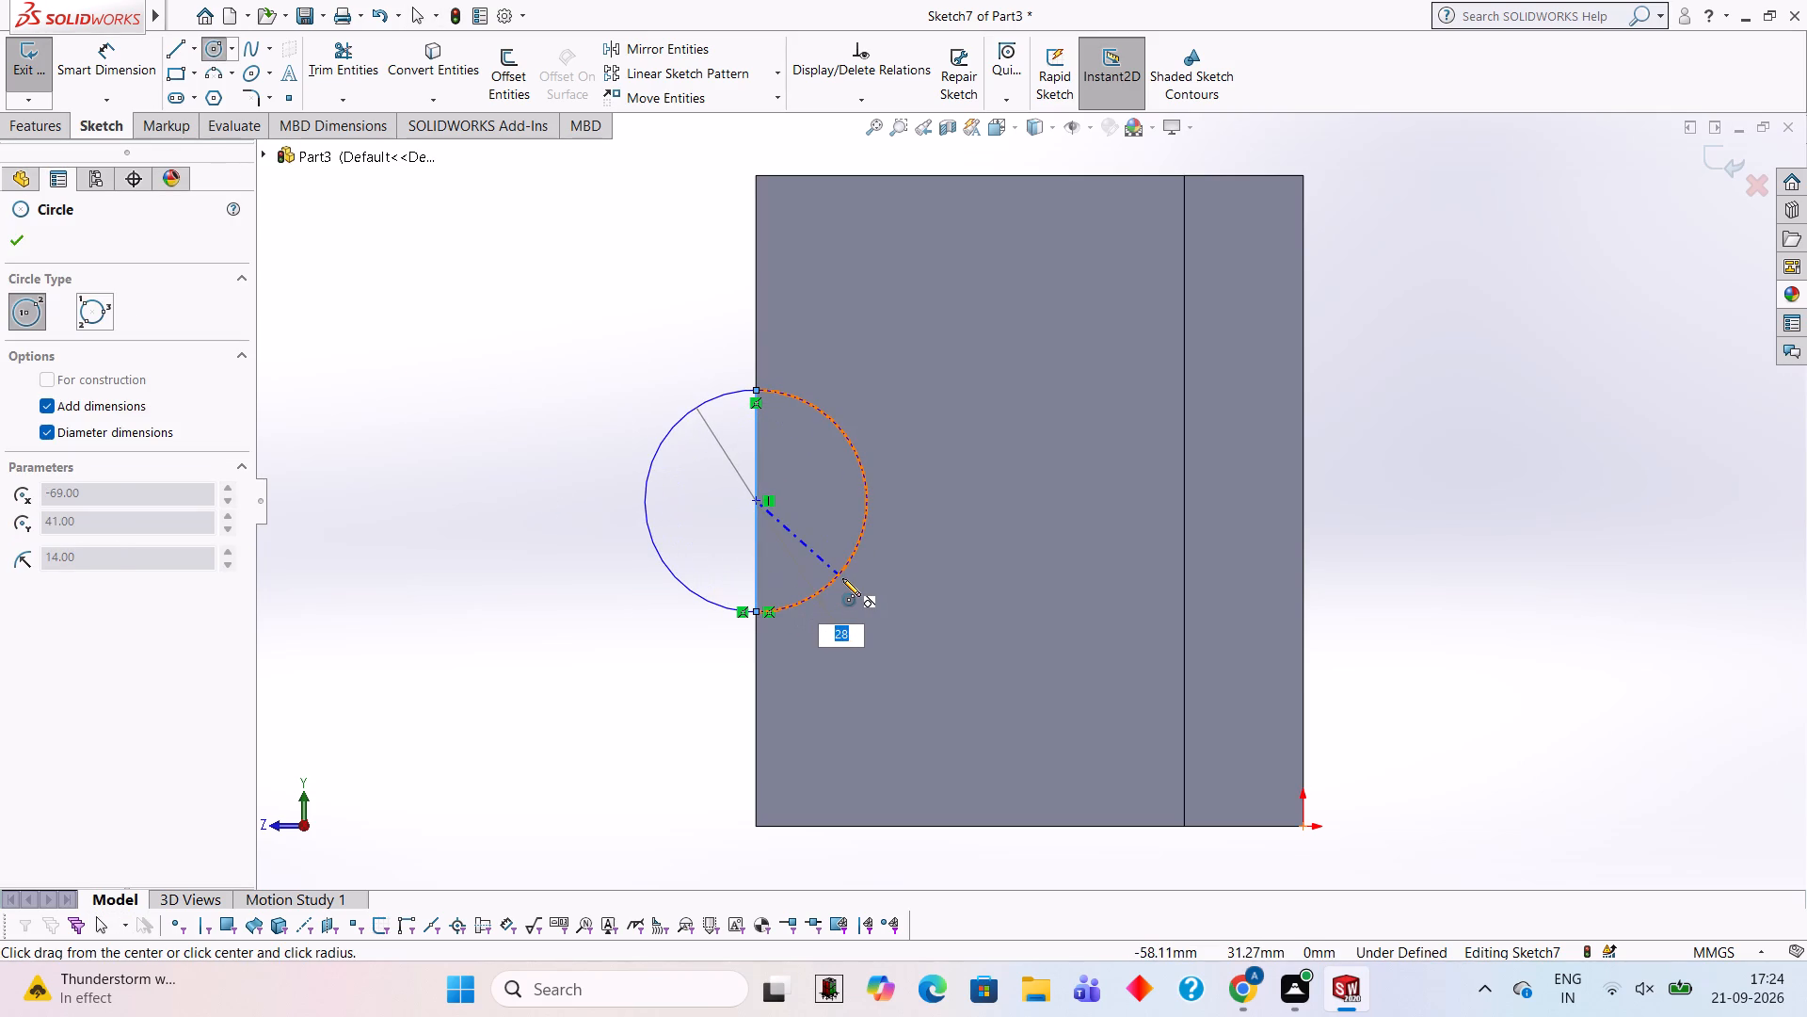
click(842, 578)
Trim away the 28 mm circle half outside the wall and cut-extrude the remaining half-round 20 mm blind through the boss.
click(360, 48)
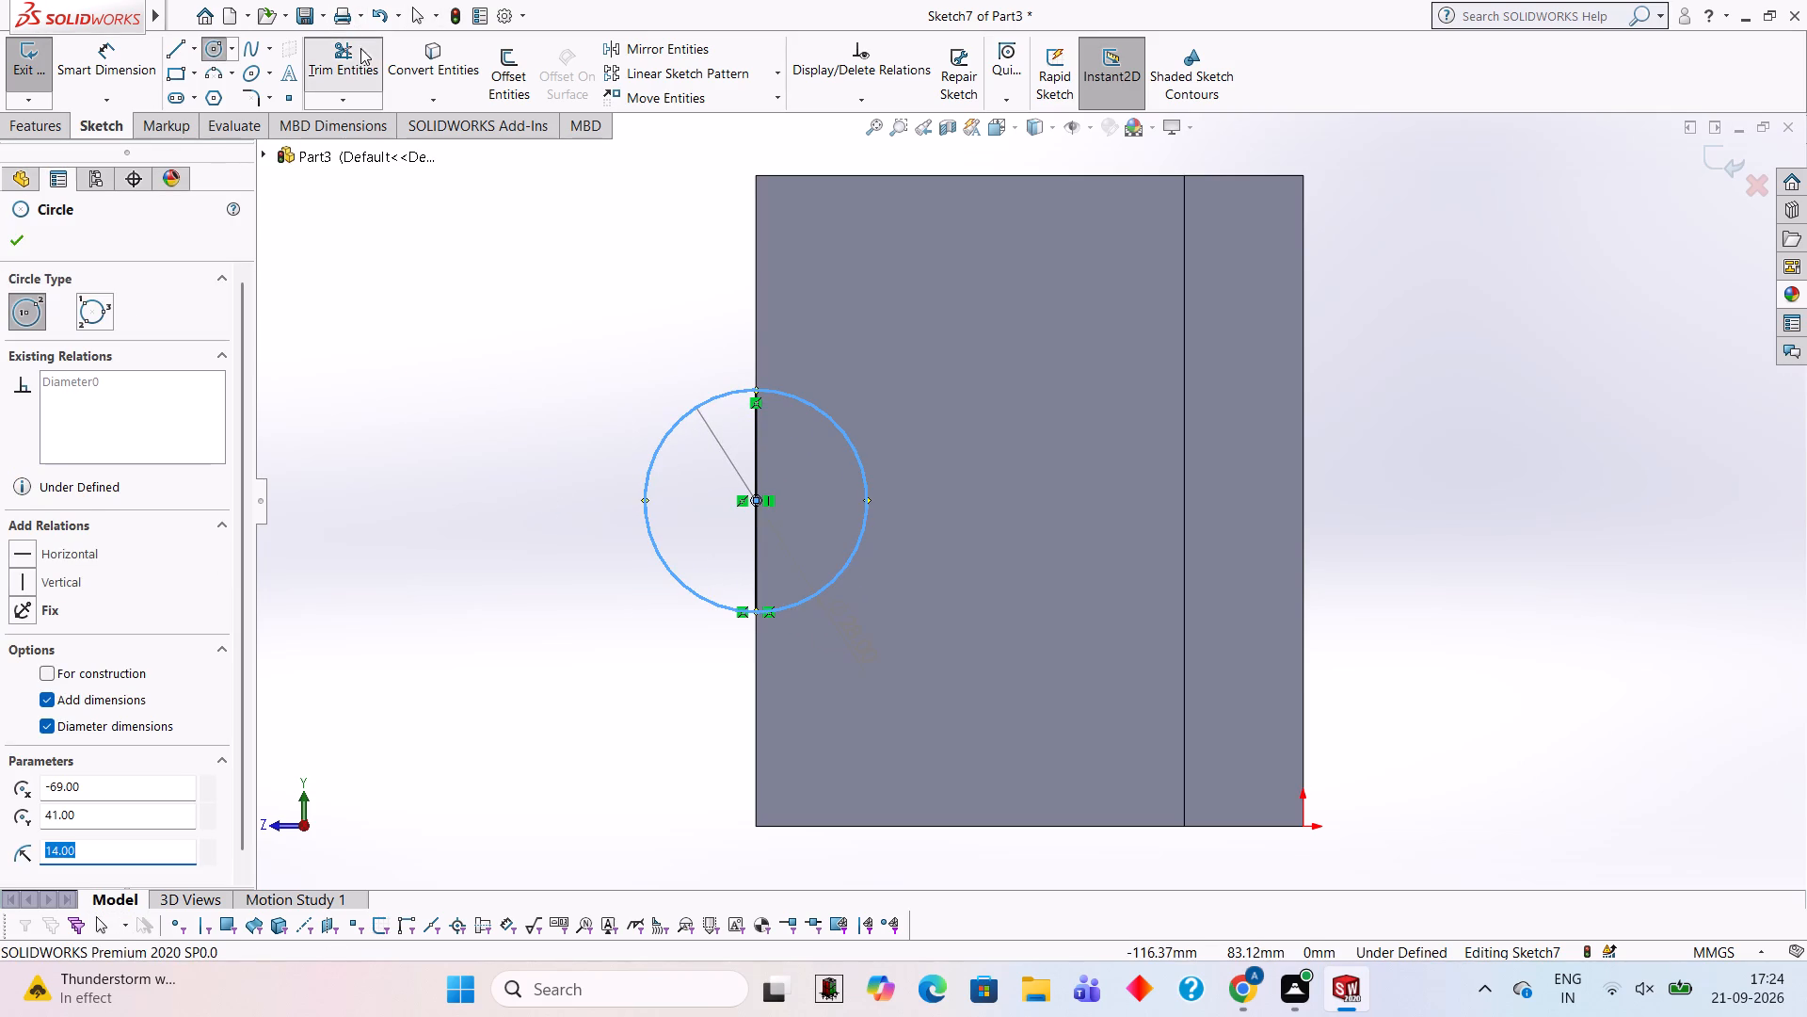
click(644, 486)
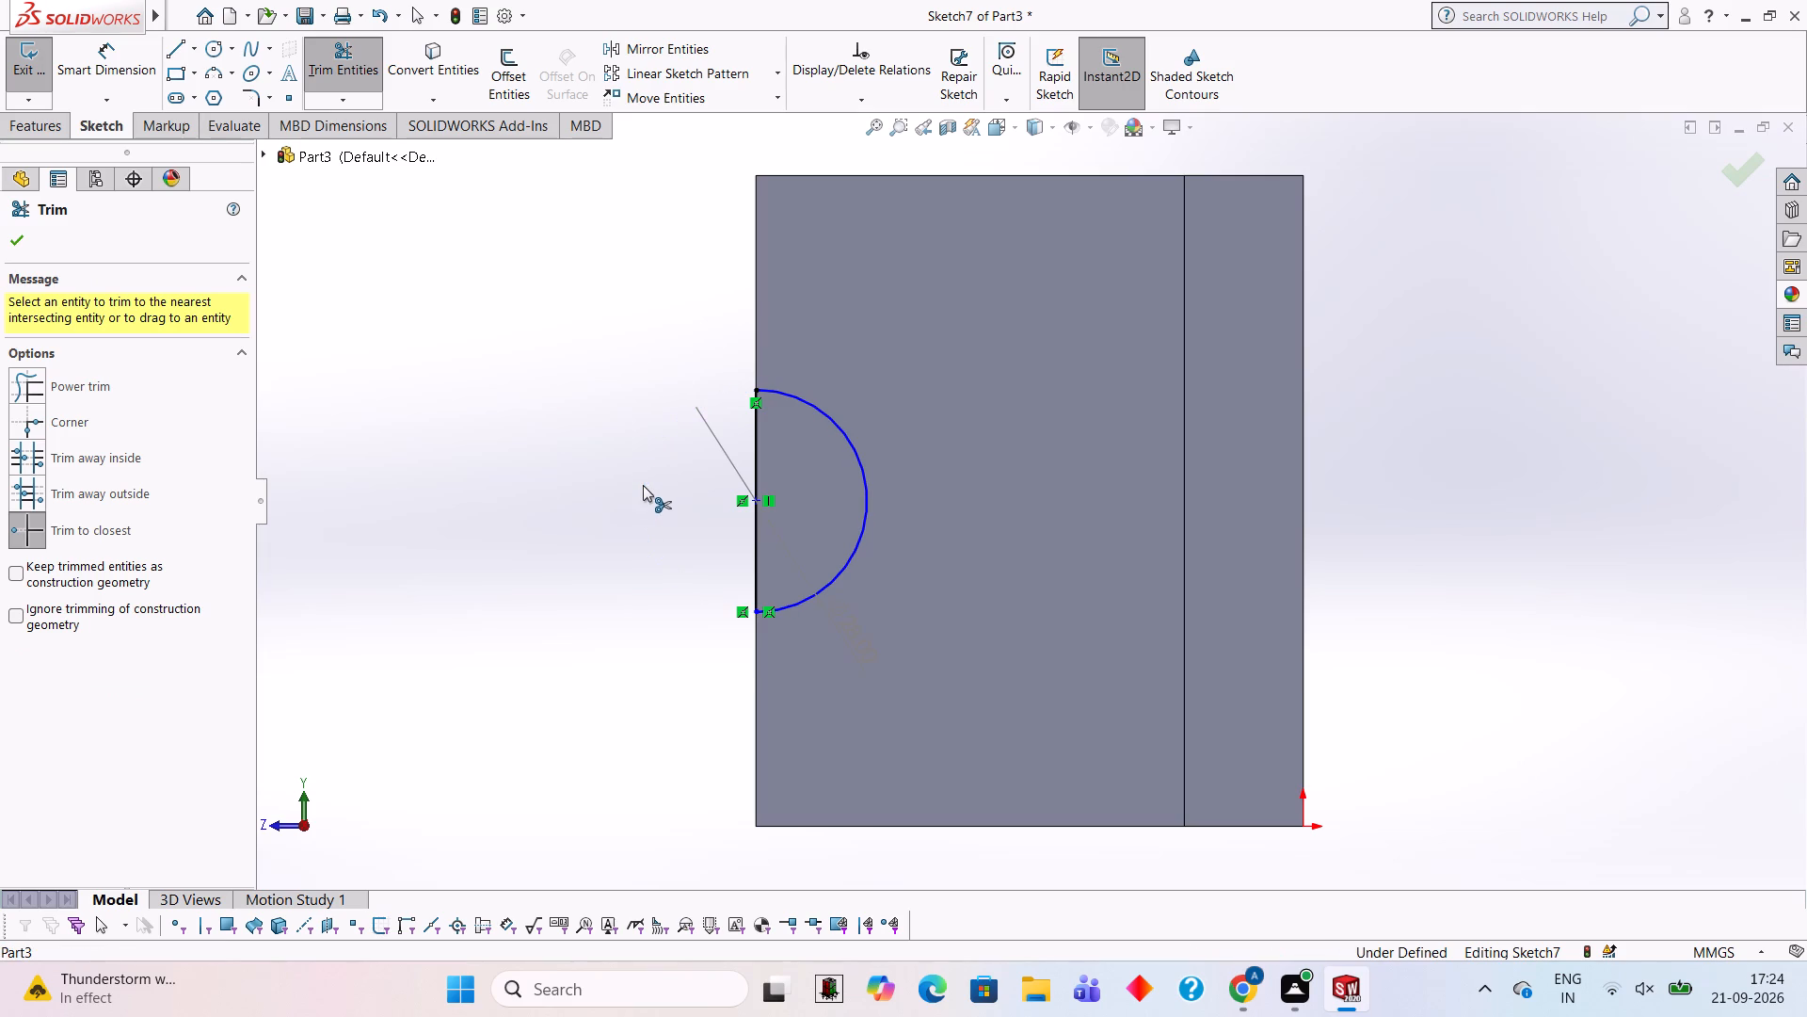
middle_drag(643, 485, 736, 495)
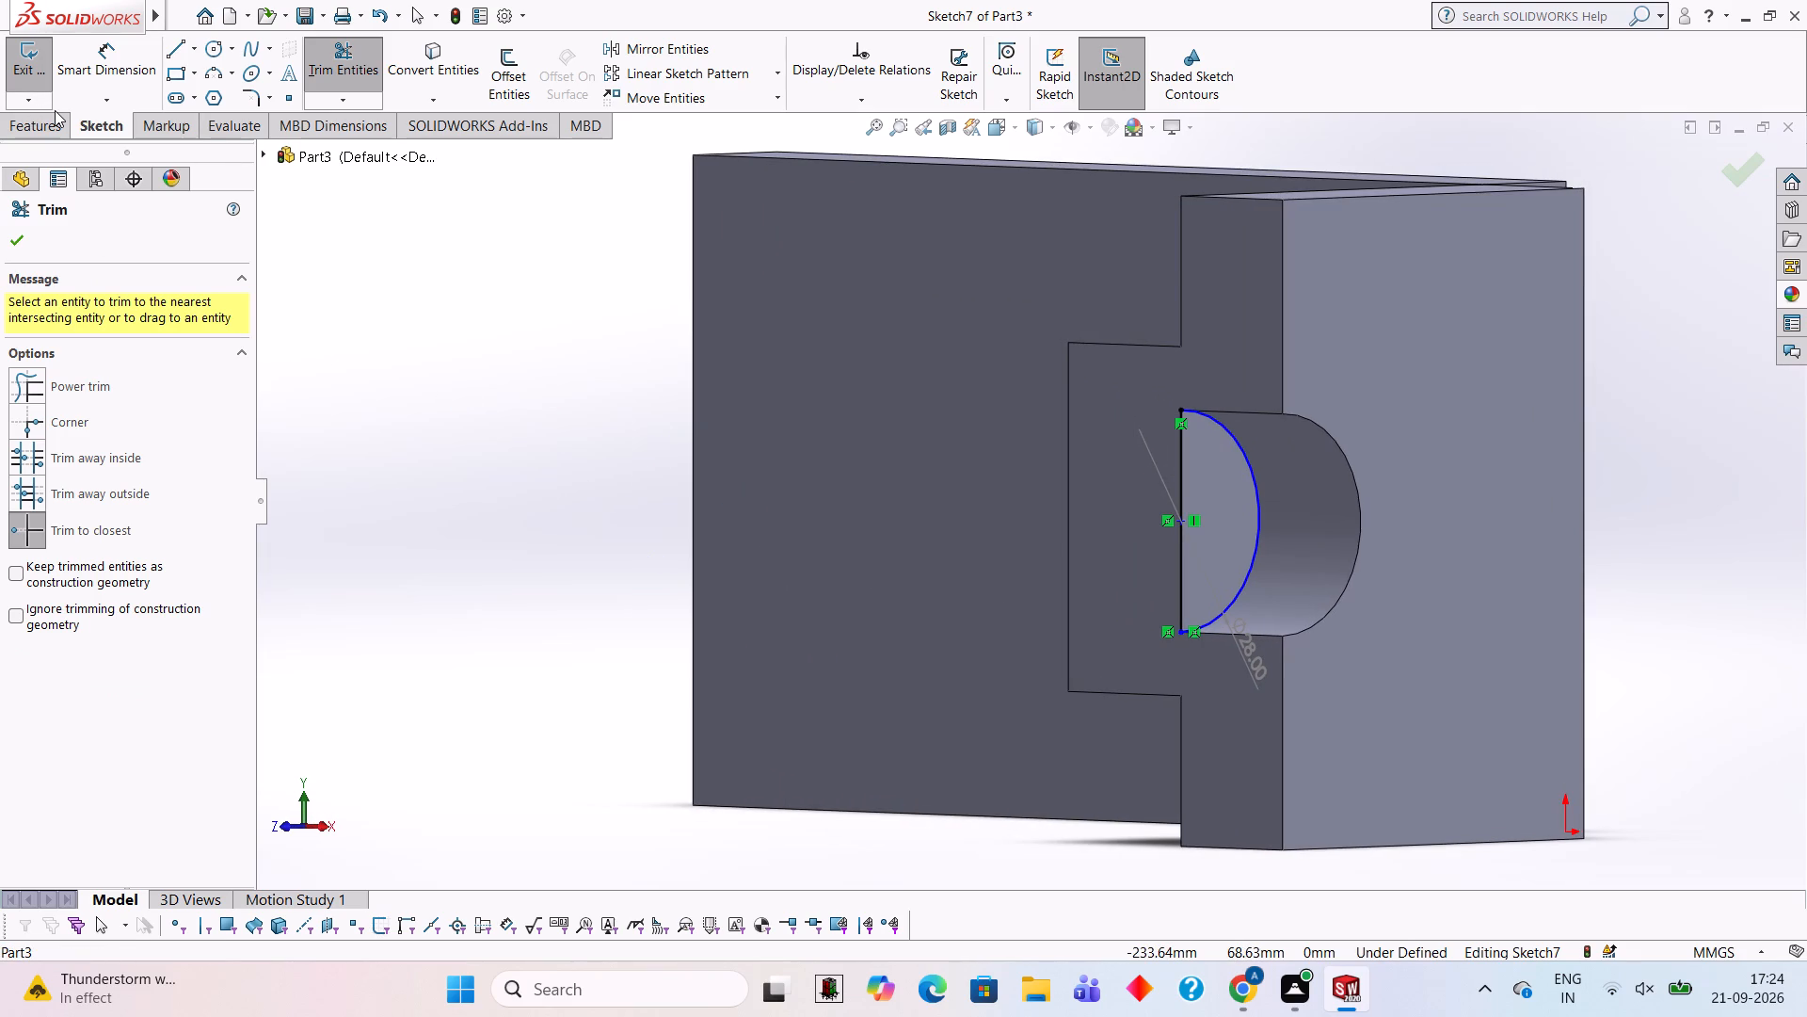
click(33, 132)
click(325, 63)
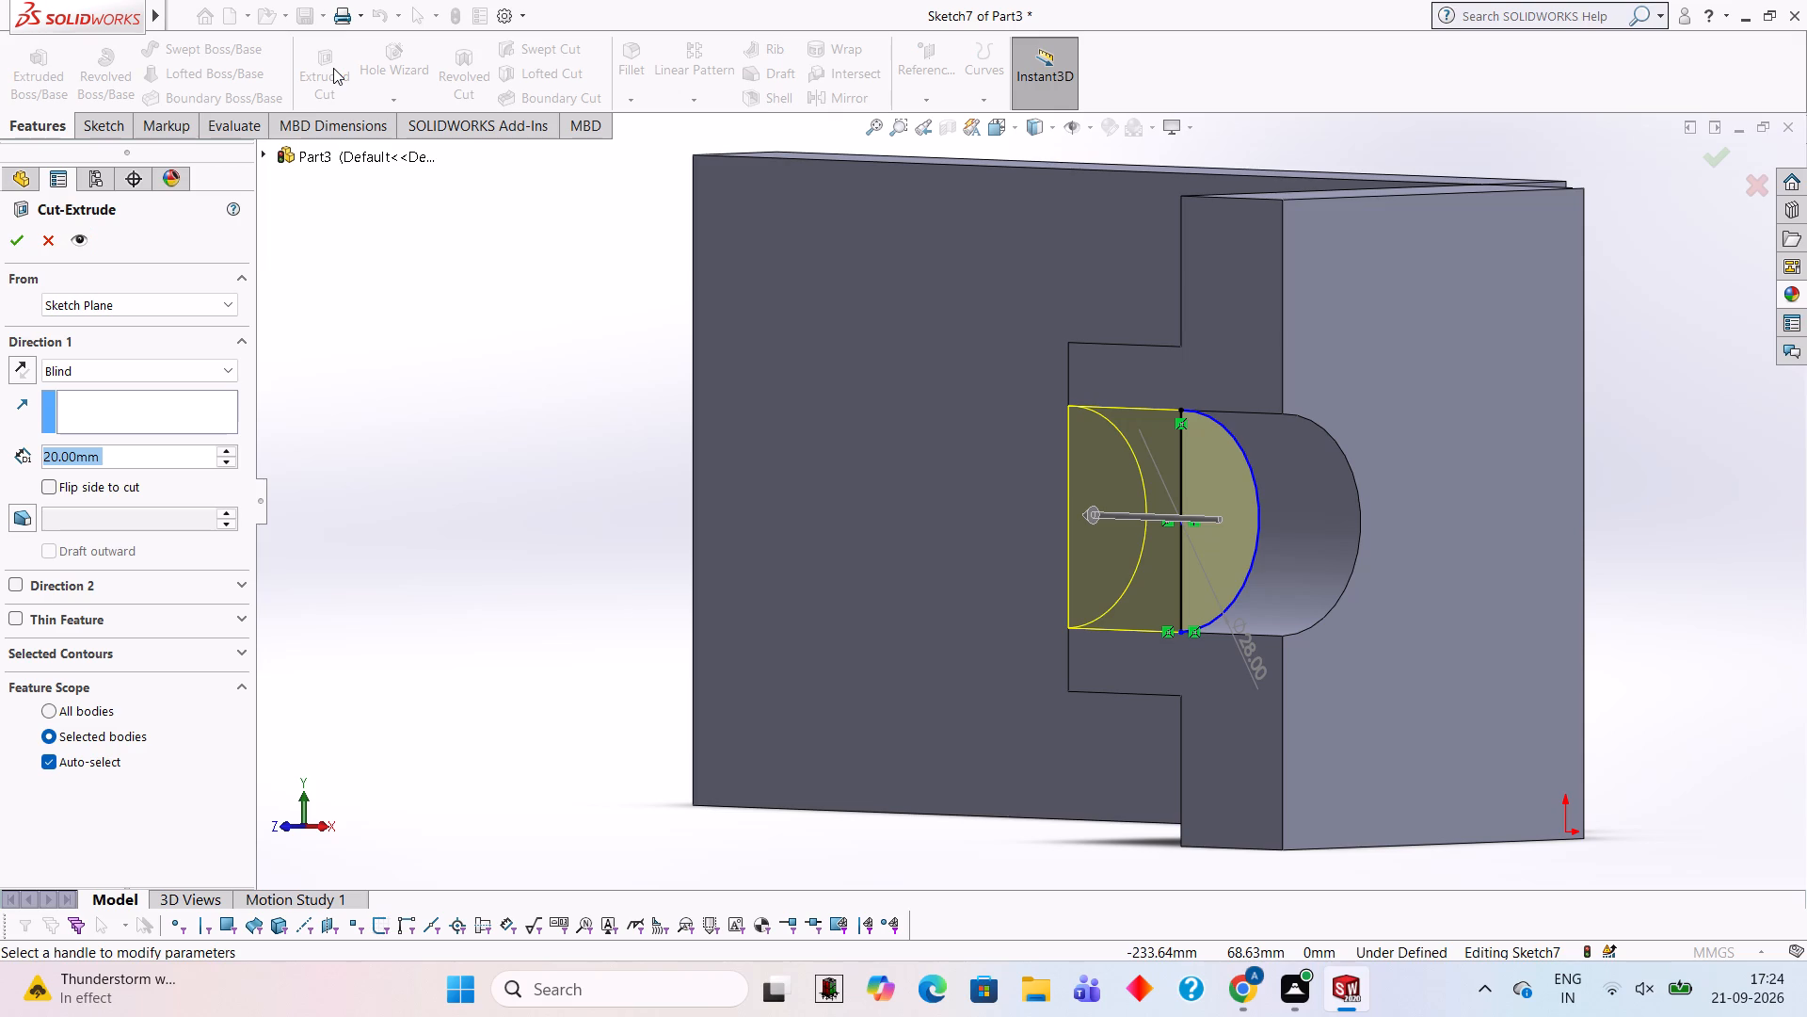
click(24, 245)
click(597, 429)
Examine the half-round boss and the cut through it from several sides, including where they meet the side wall.
middle_drag(597, 429, 840, 403)
scroll(808, 416, up, 2)
middle_drag(1513, 363, 1455, 348)
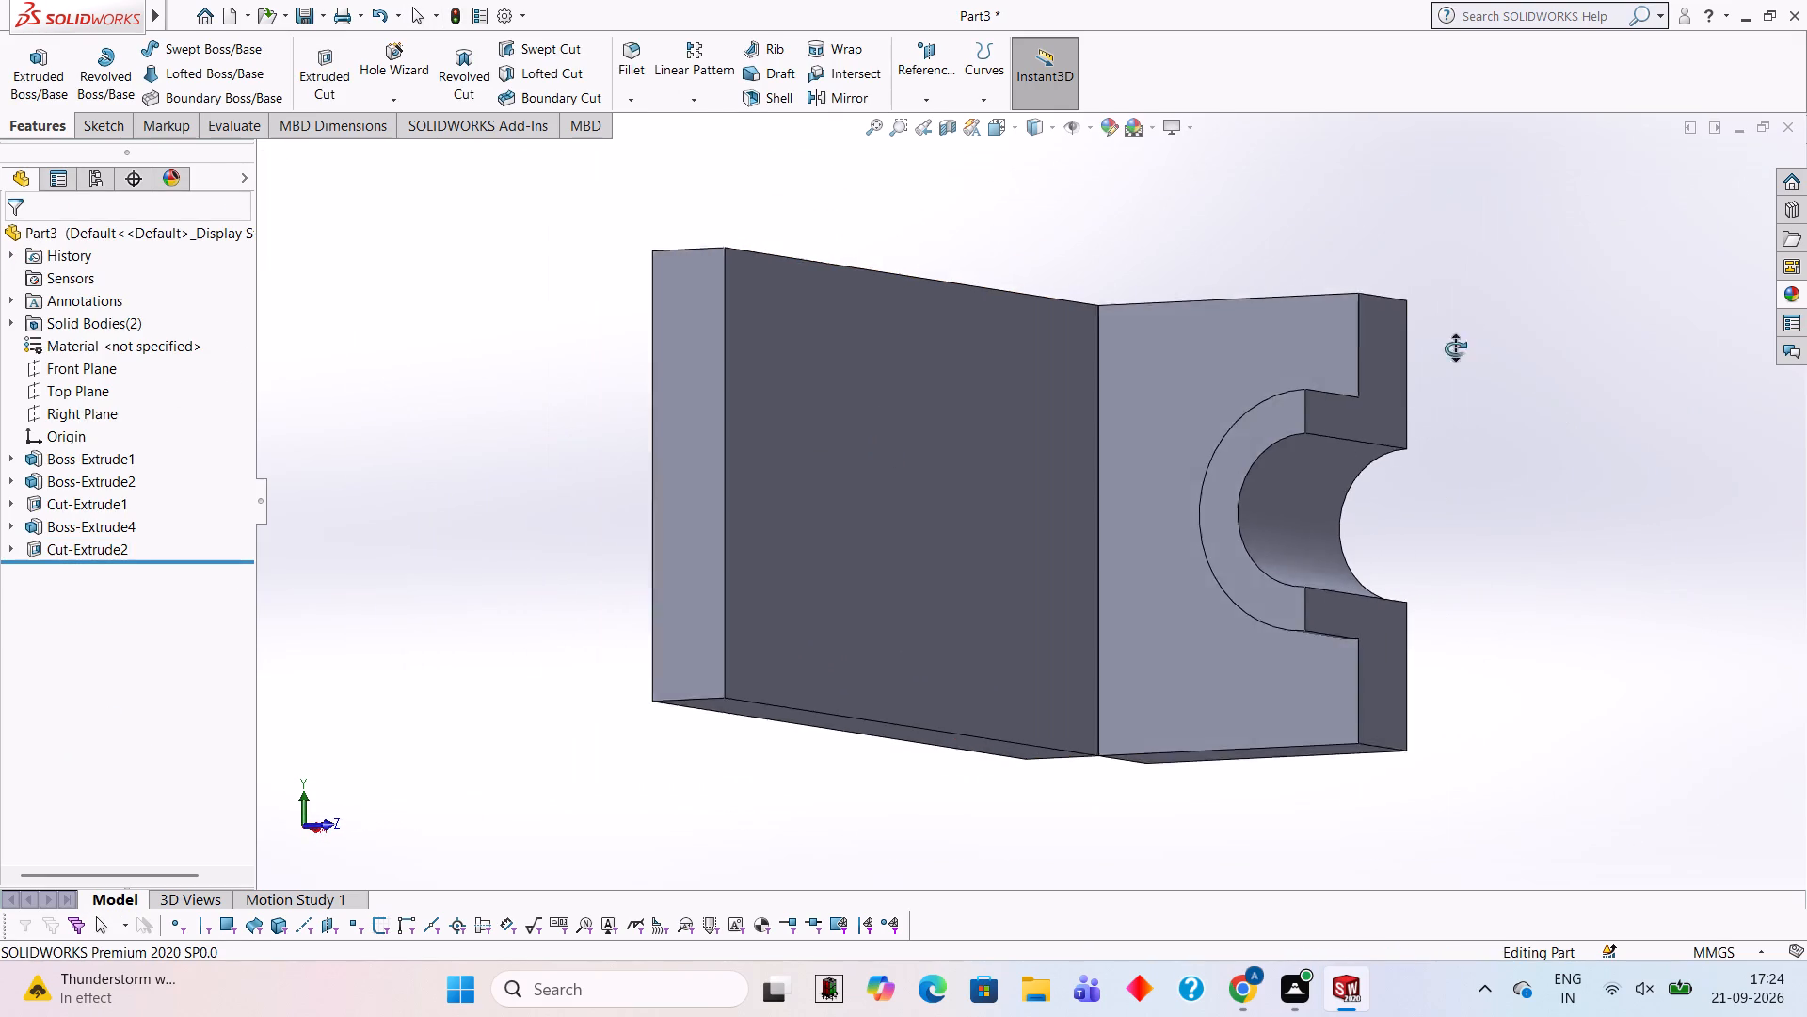
middle_drag(1455, 348, 1402, 324)
scroll(1231, 456, up, 1)
scroll(1231, 456, down, 1)
middle_drag(1570, 422, 1539, 410)
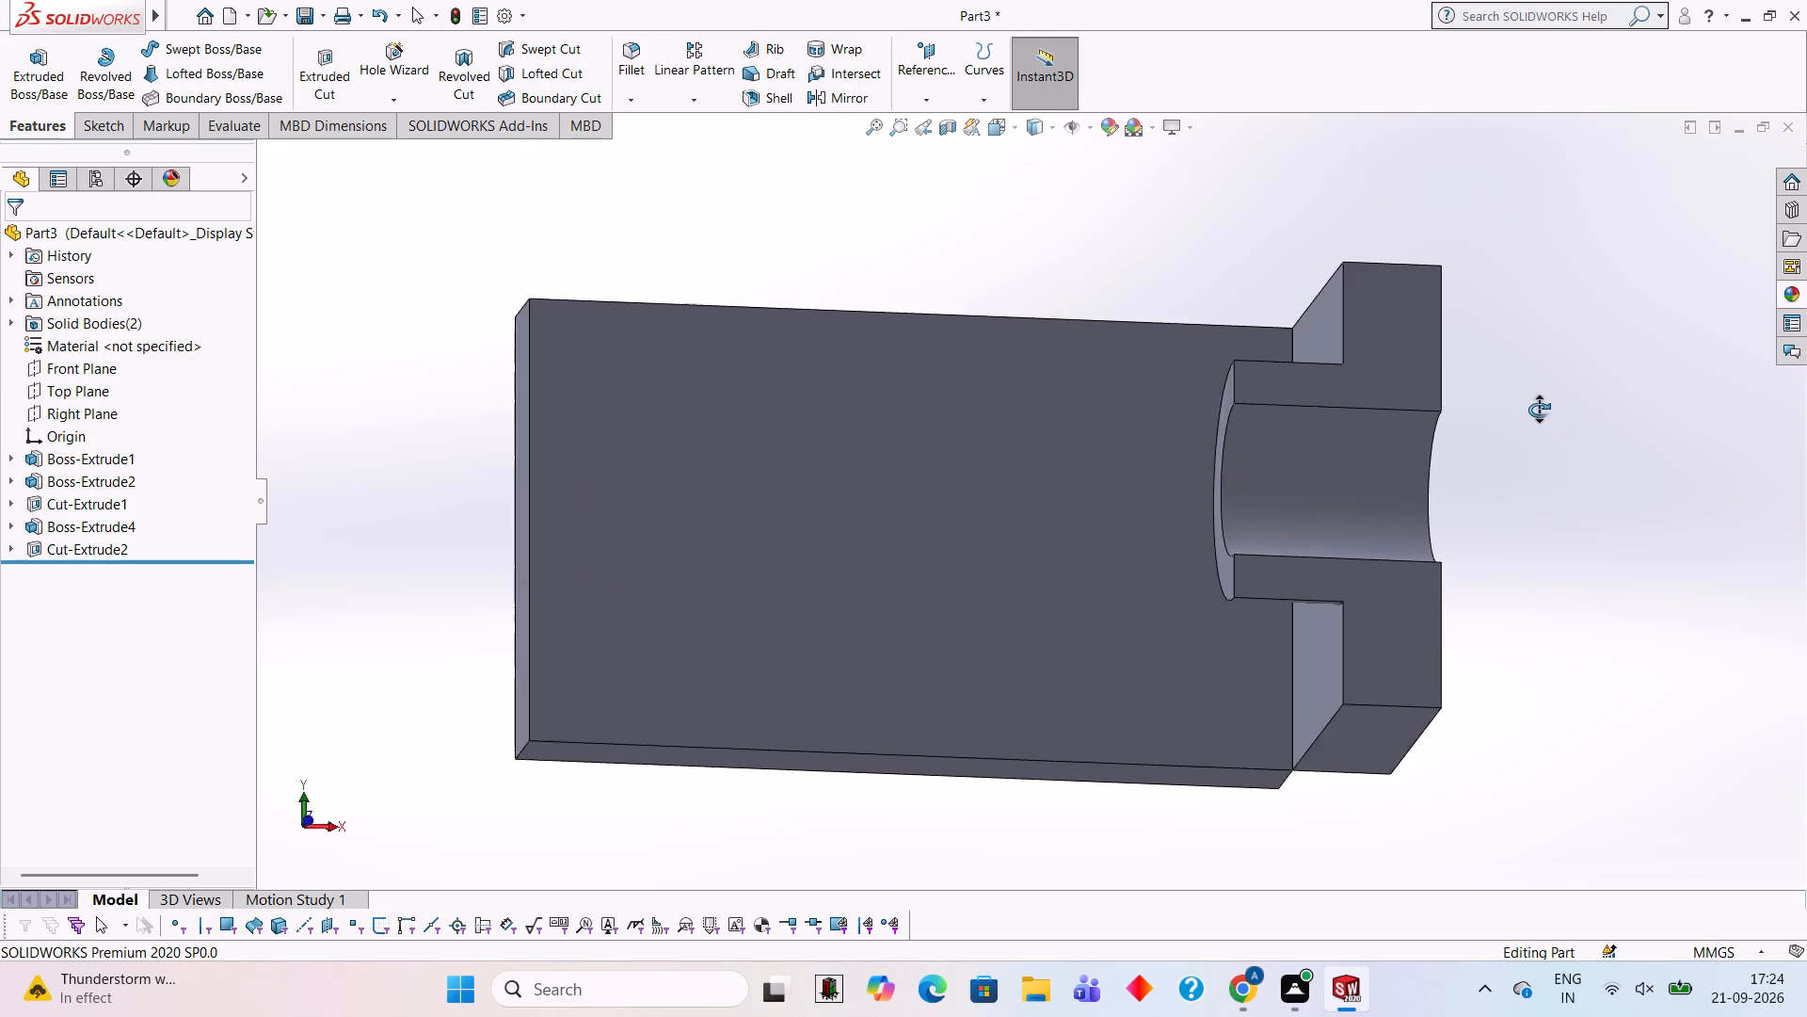
middle_drag(1539, 410, 1542, 278)
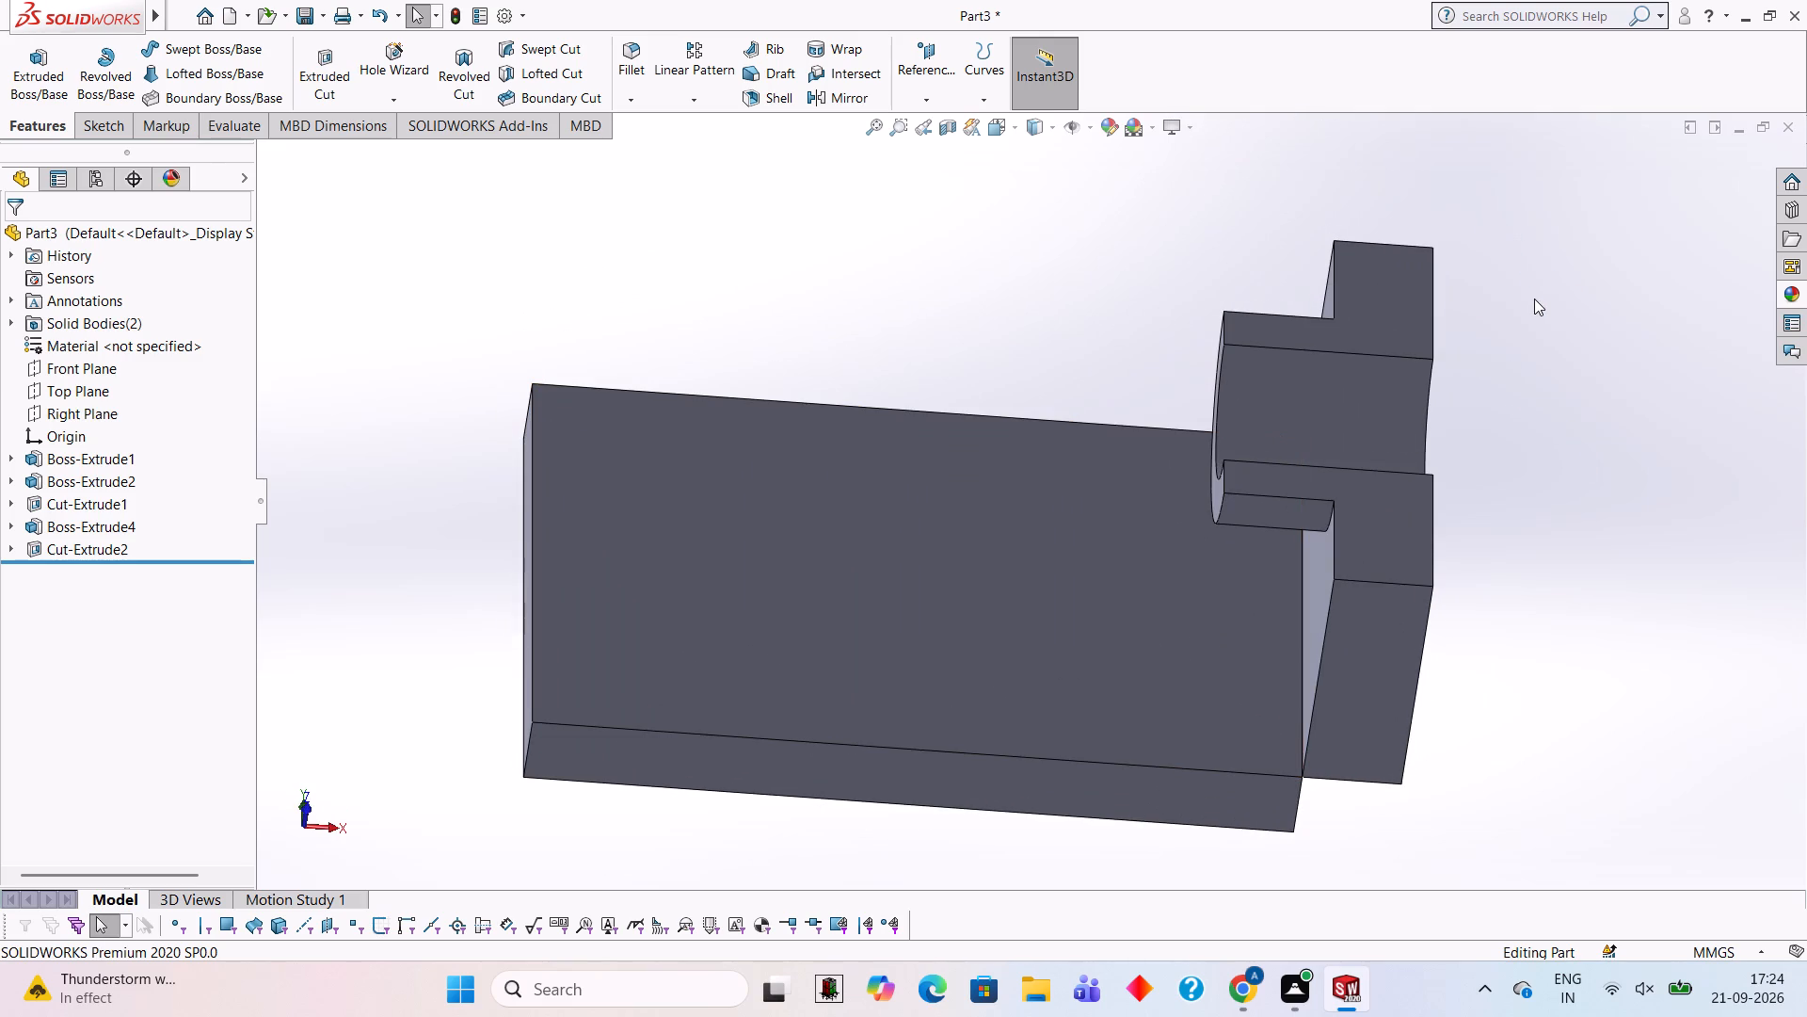
Undo the half-round cut, half-round boss, notch and side wall extrusion, back to the wall's open rectangle sketch.
key(ctrl+z)
key(ctrl+z)
key(ctrl+z)
key(ctrl+z)
key(ctrl+z)
key(ctrl+z)
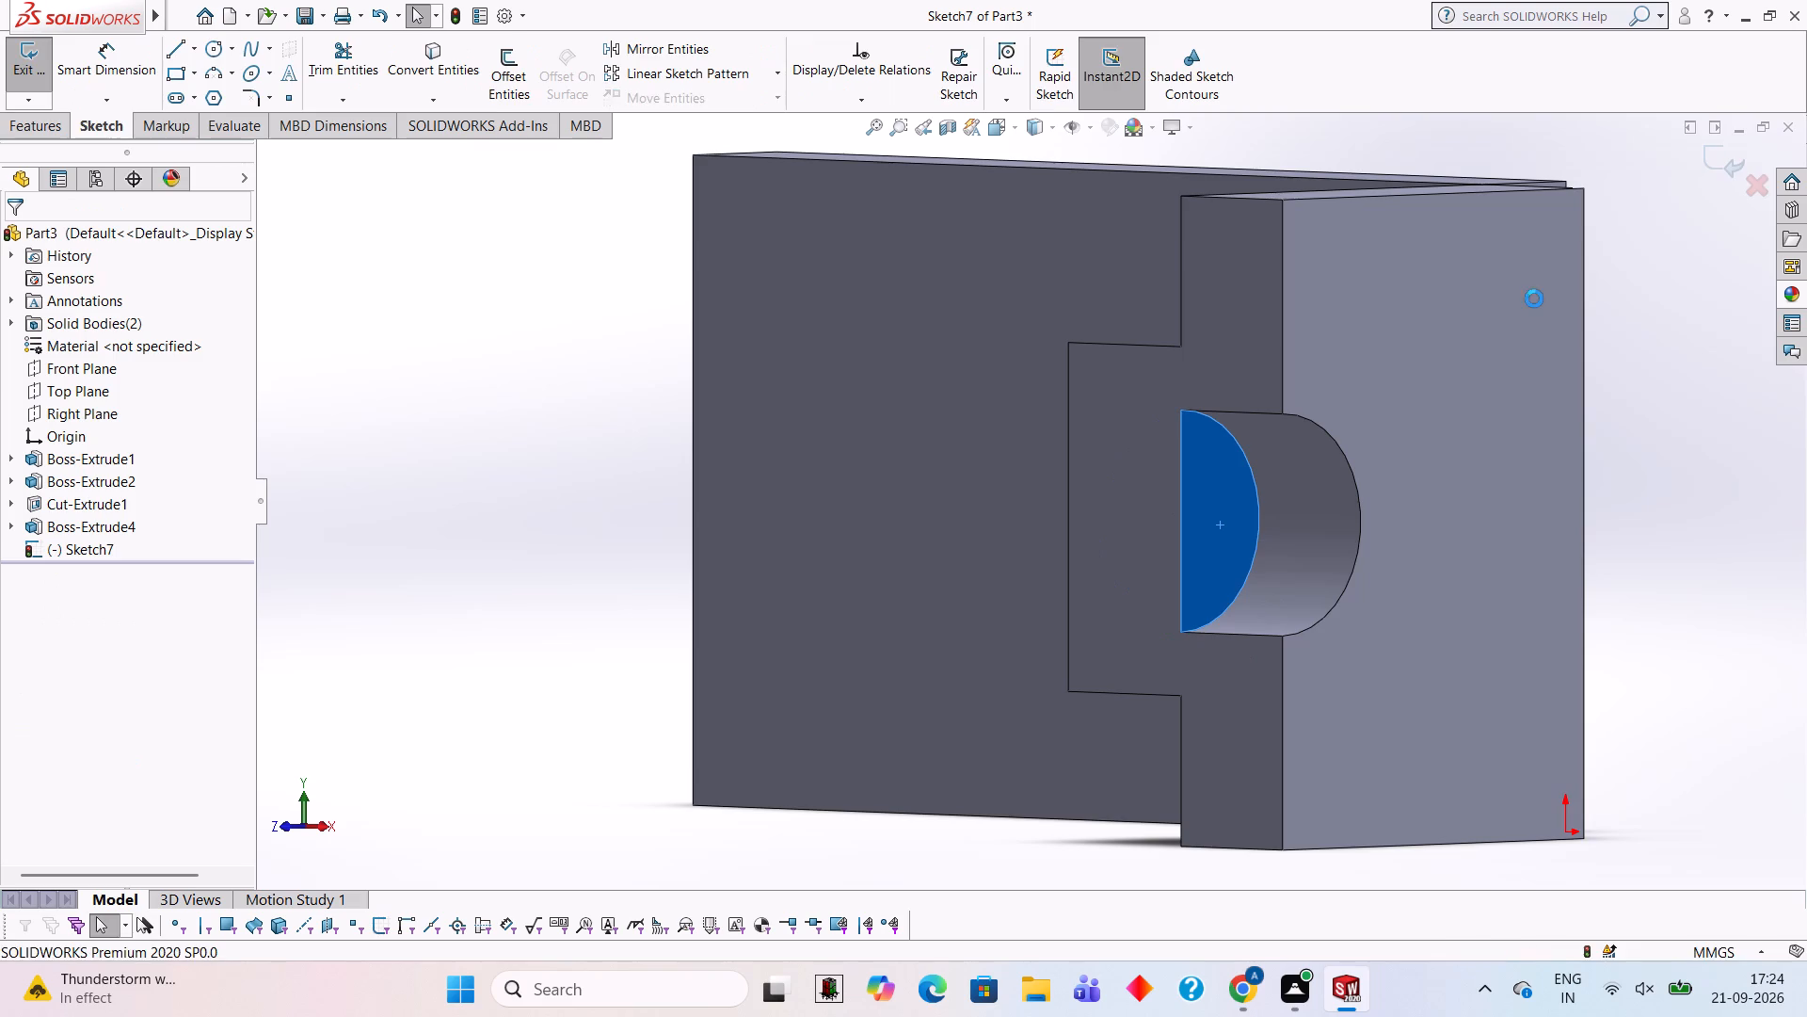
key(ctrl+z)
key(ctrl+z)
key(ctrl+z)
key(ctrl+z)
key(ctrl+z)
key(ctrl+z)
key(ctrl+z)
key(ctrl+z)
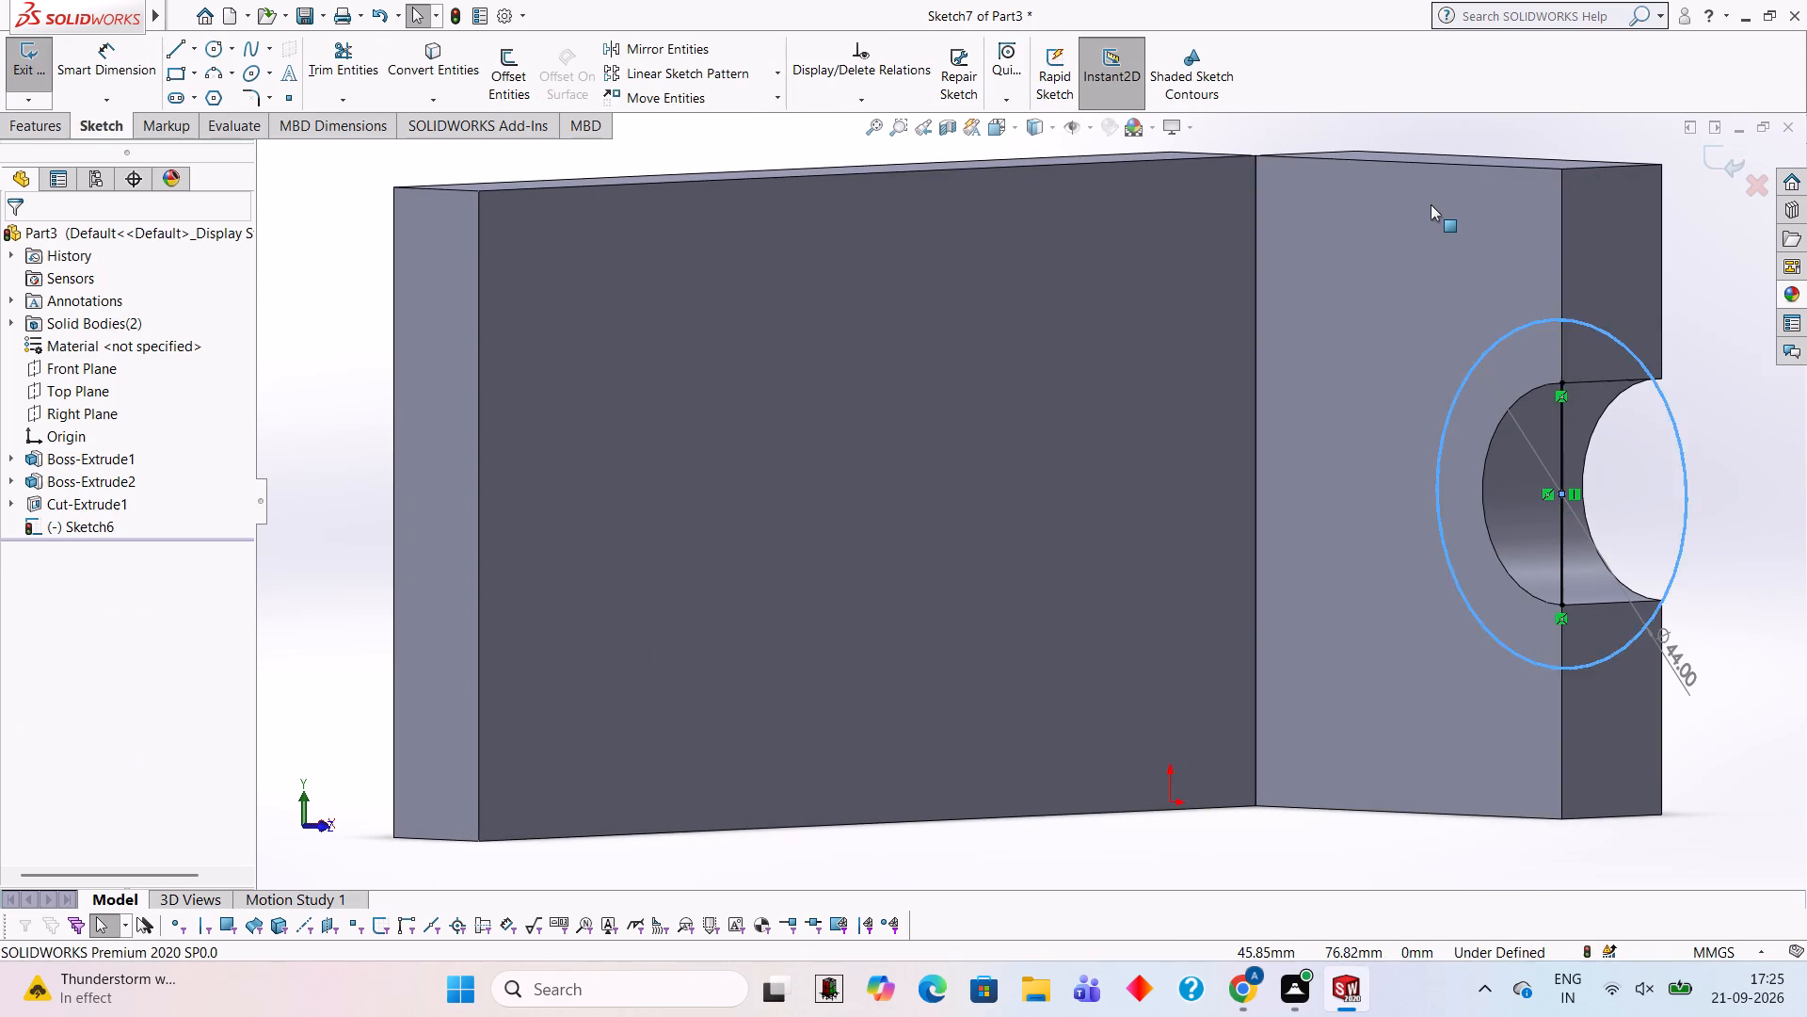
key(ctrl+z)
key(ctrl+z)
key(ctrl+z)
key(ctrl+z)
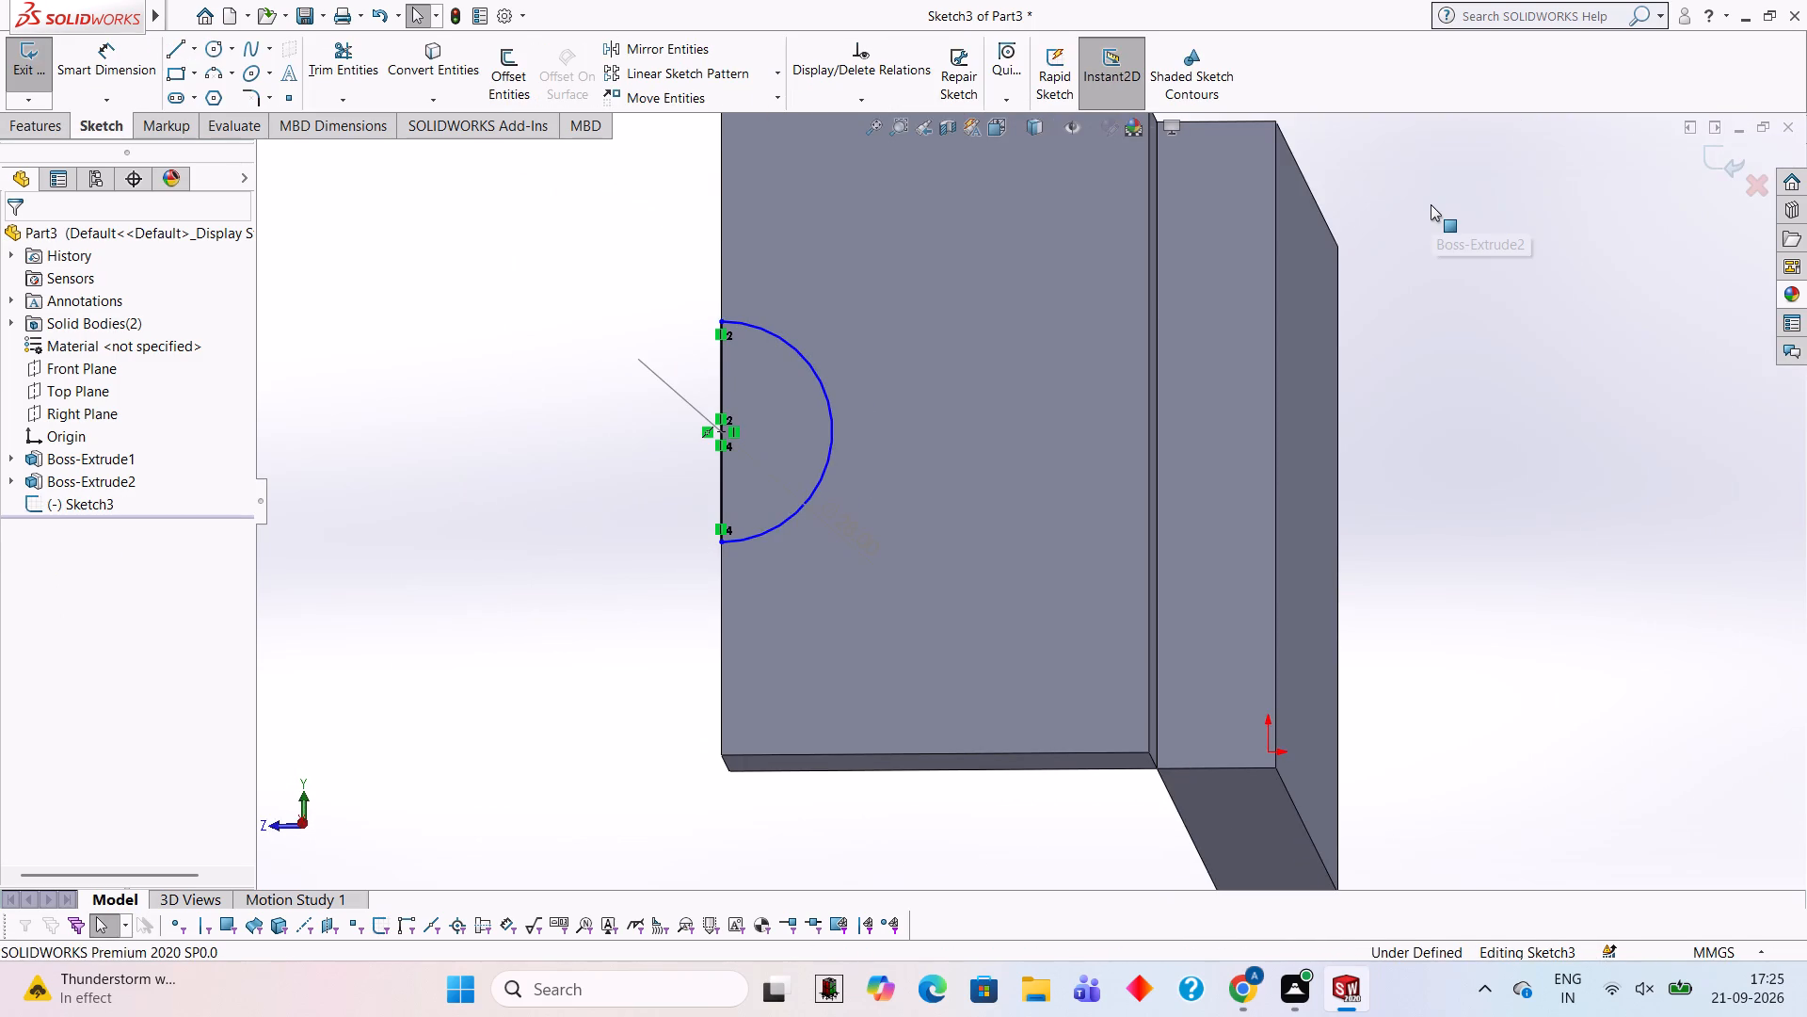
key(ctrl+z)
key(ctrl+z)
key(ctrl+z)
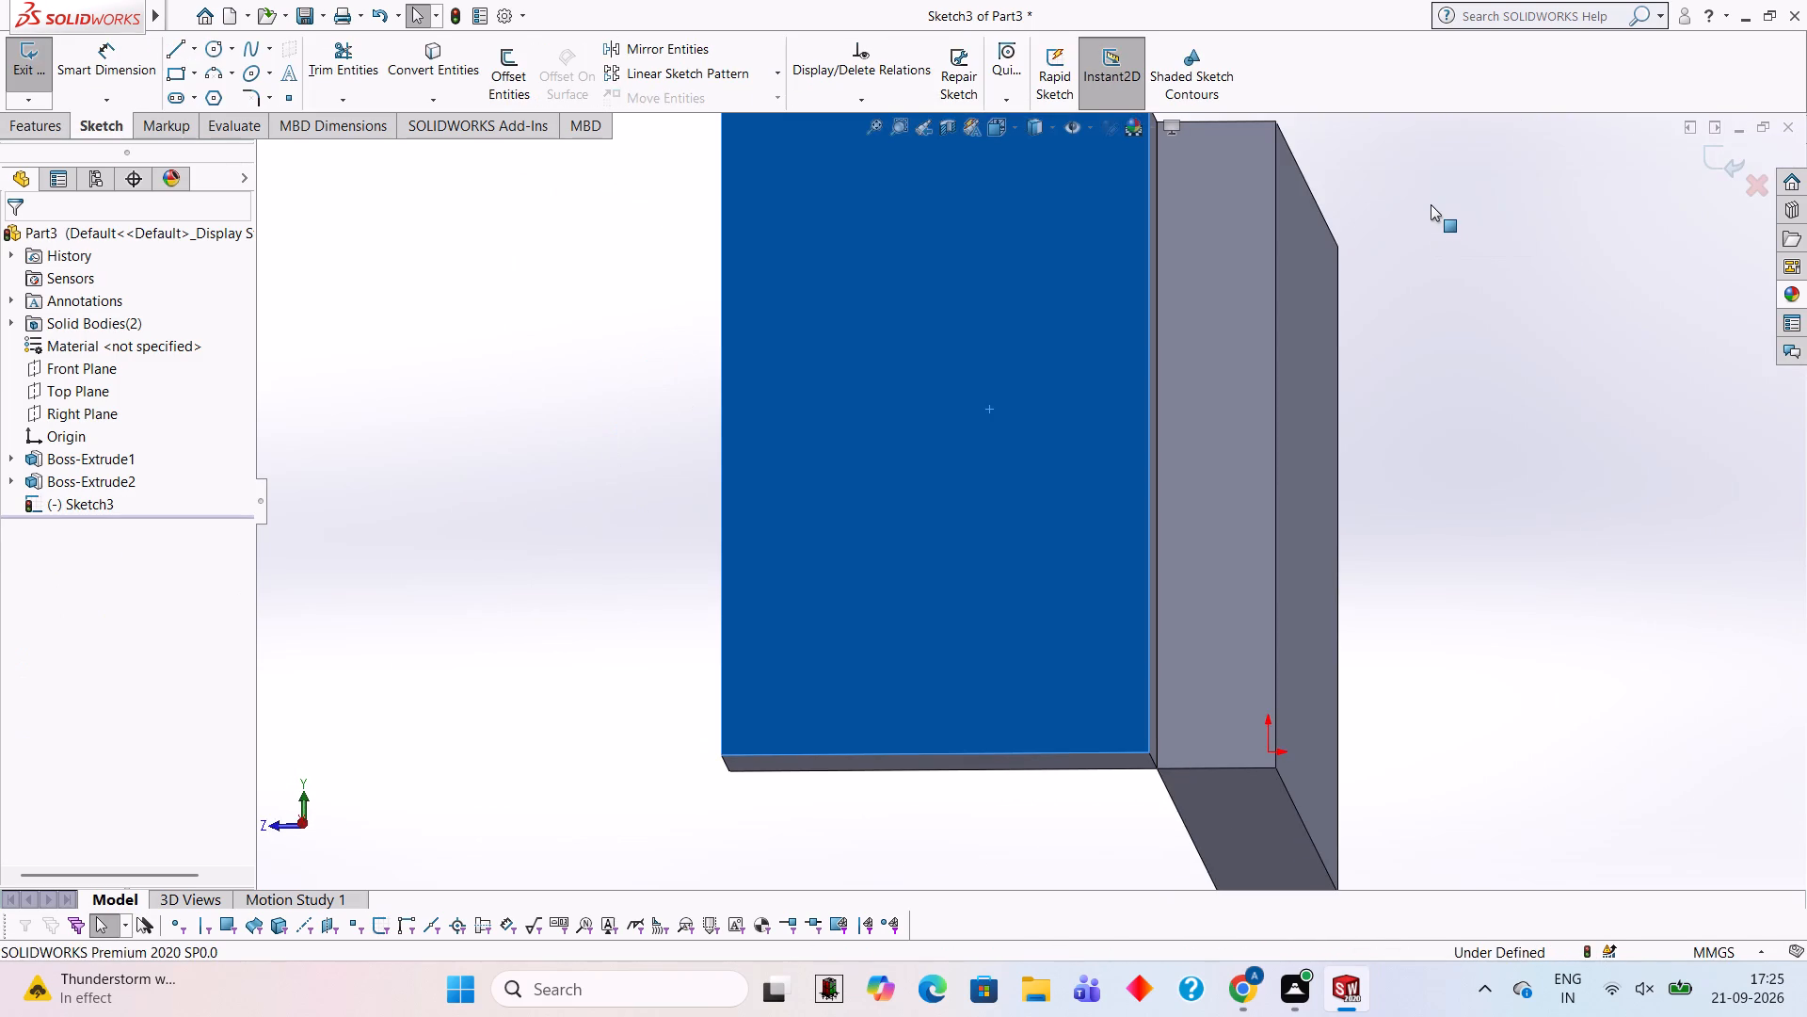
key(ctrl+z)
key(ctrl+z)
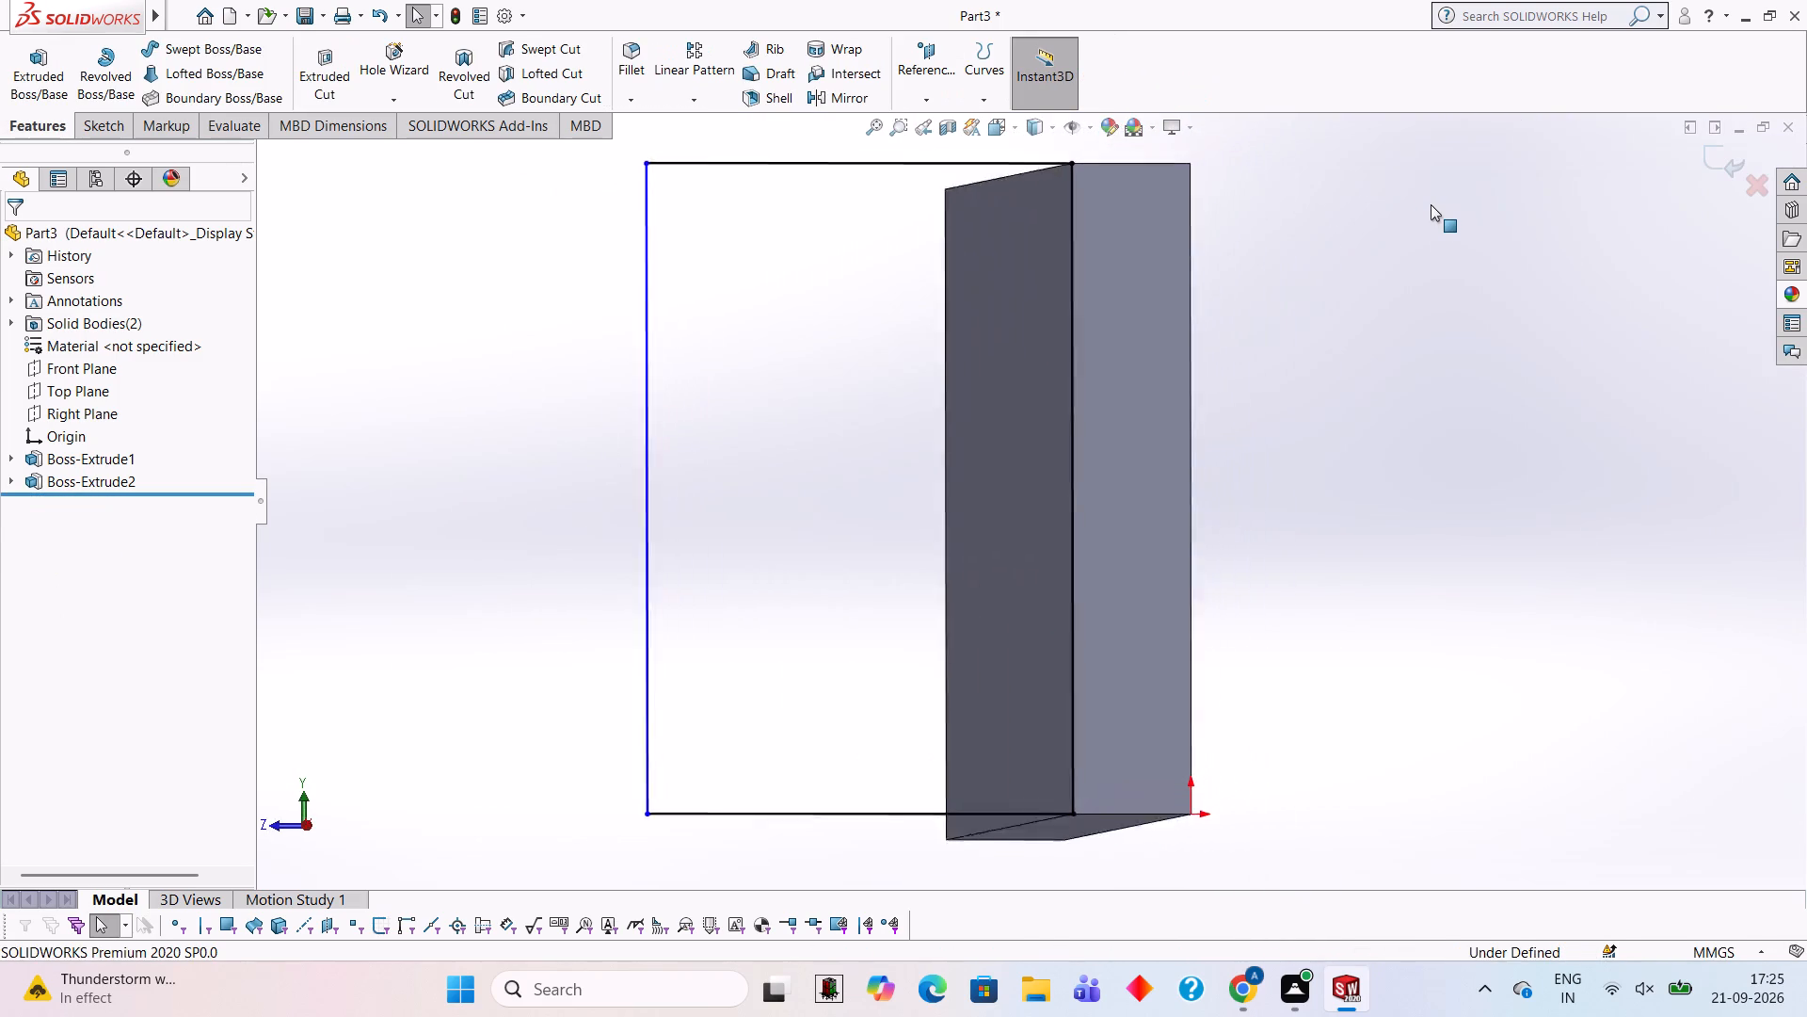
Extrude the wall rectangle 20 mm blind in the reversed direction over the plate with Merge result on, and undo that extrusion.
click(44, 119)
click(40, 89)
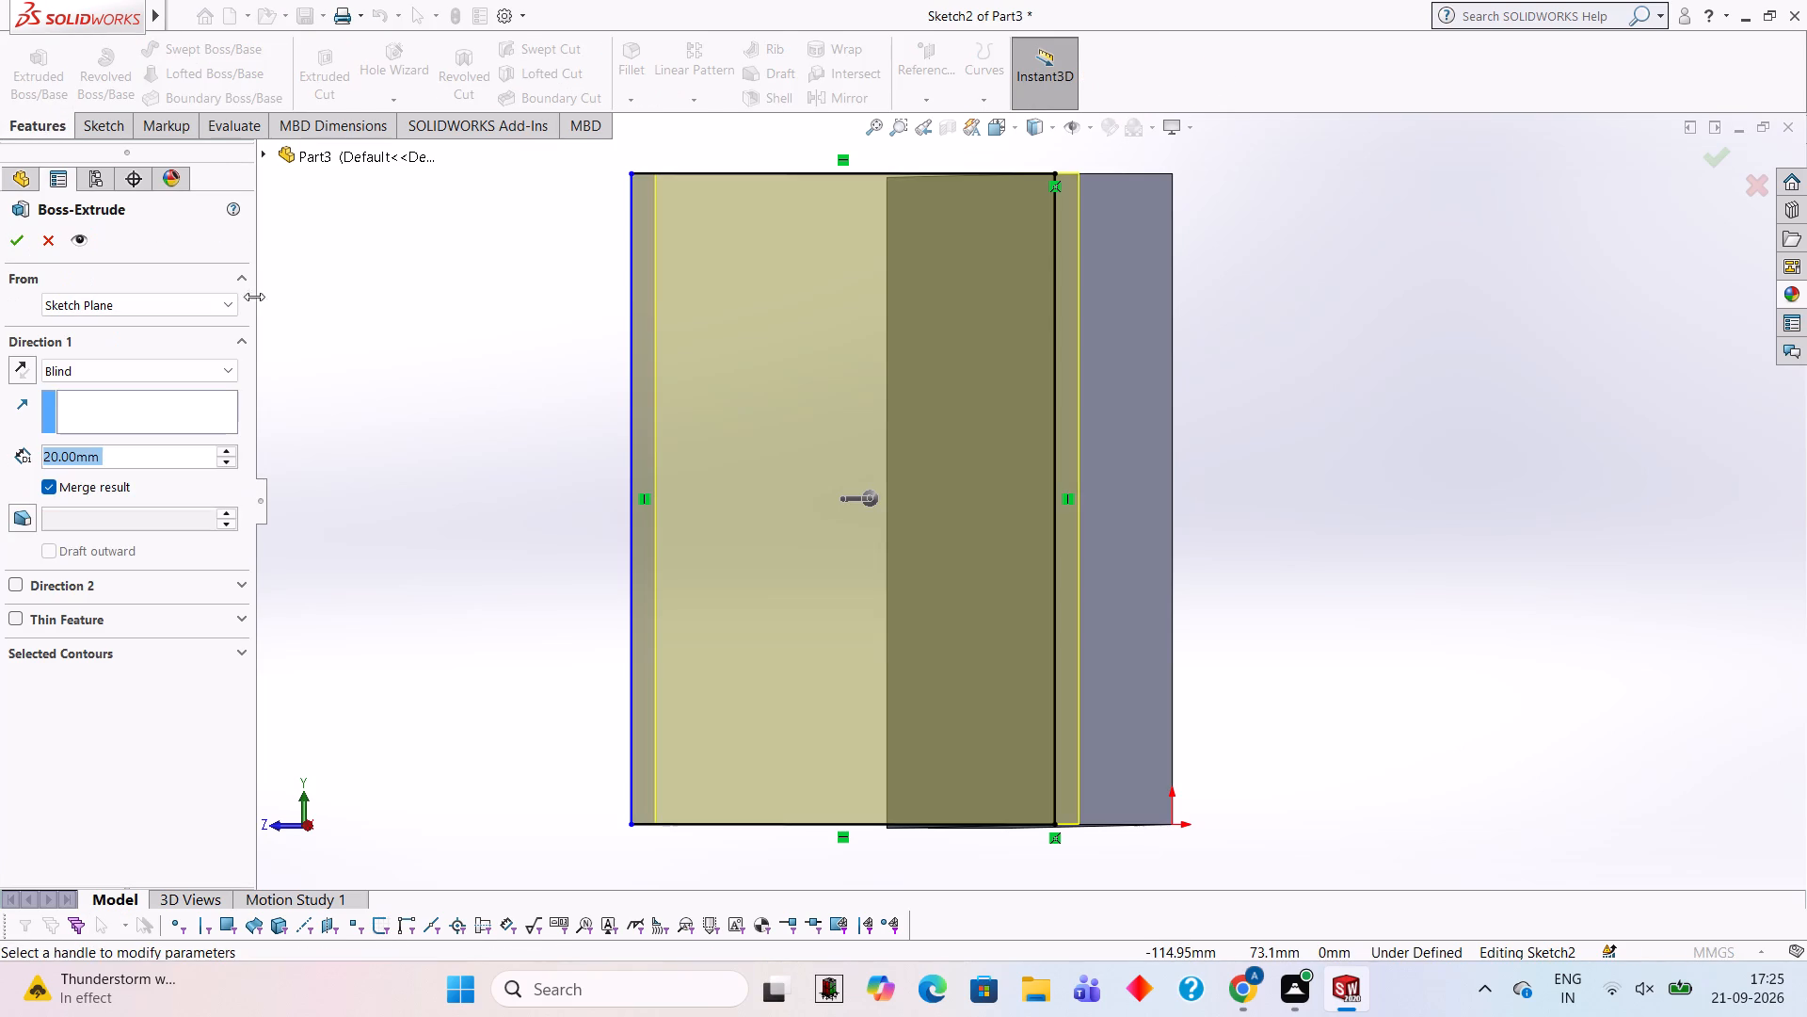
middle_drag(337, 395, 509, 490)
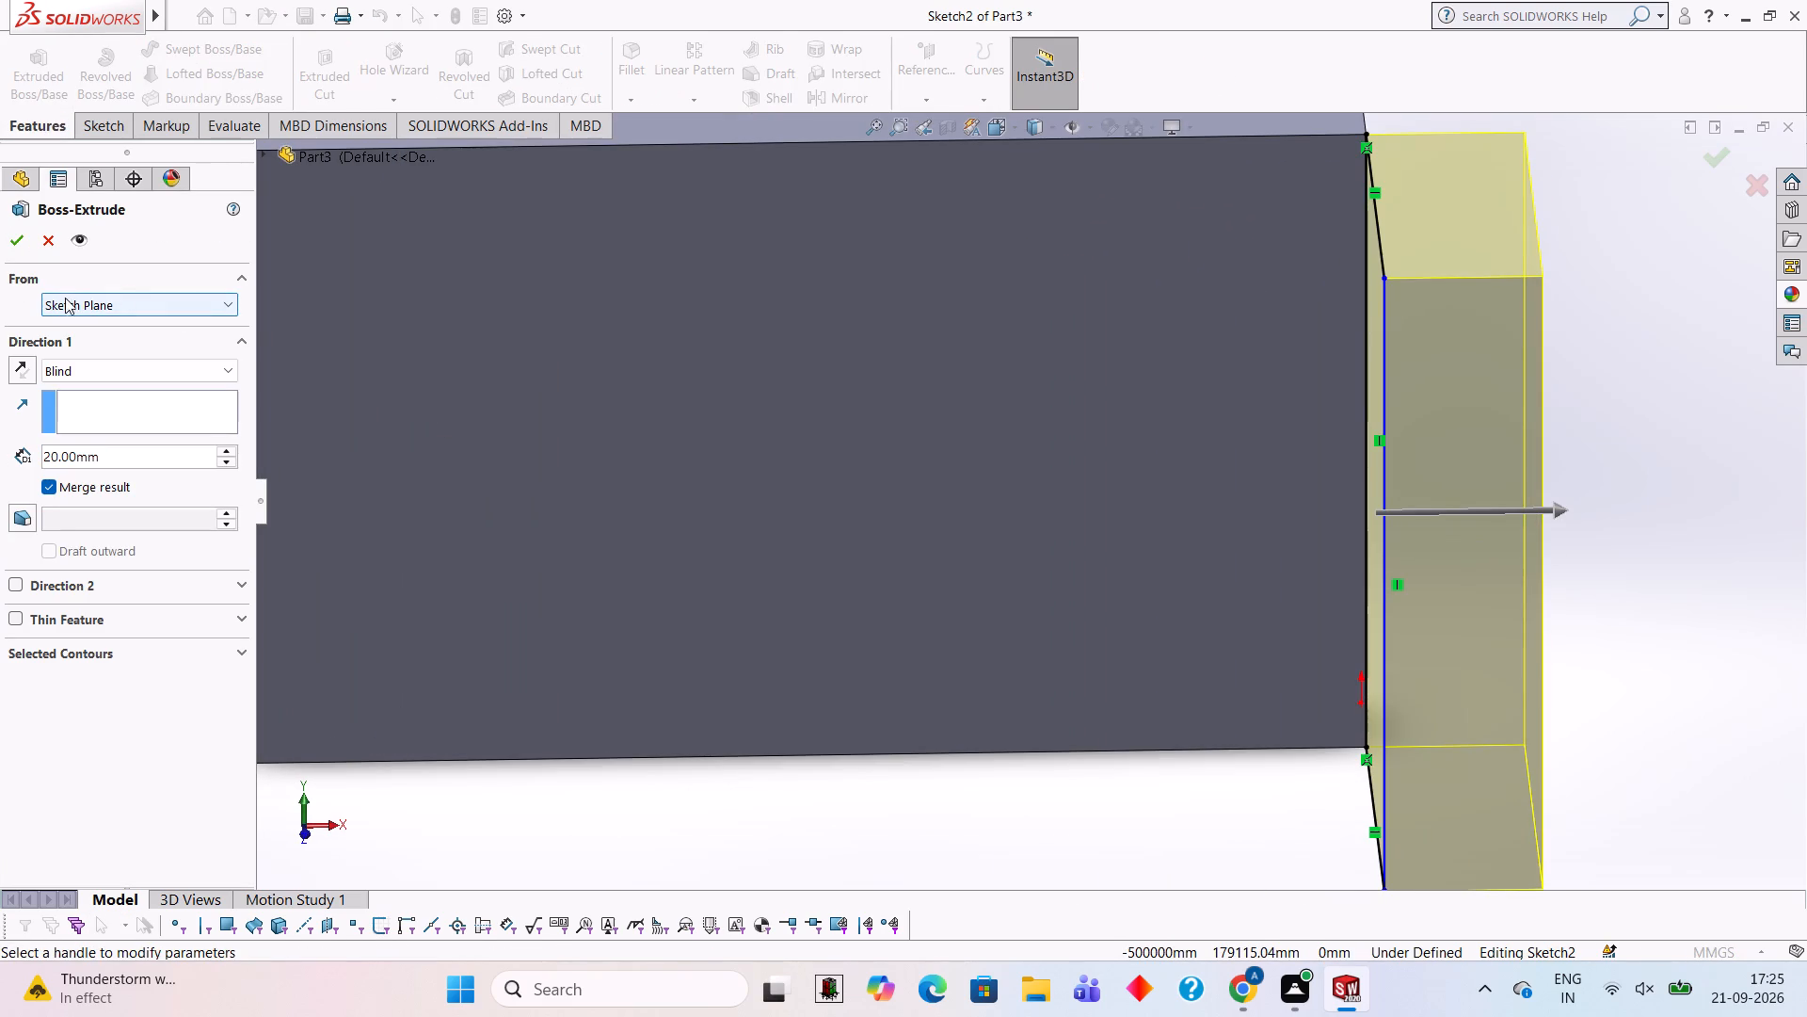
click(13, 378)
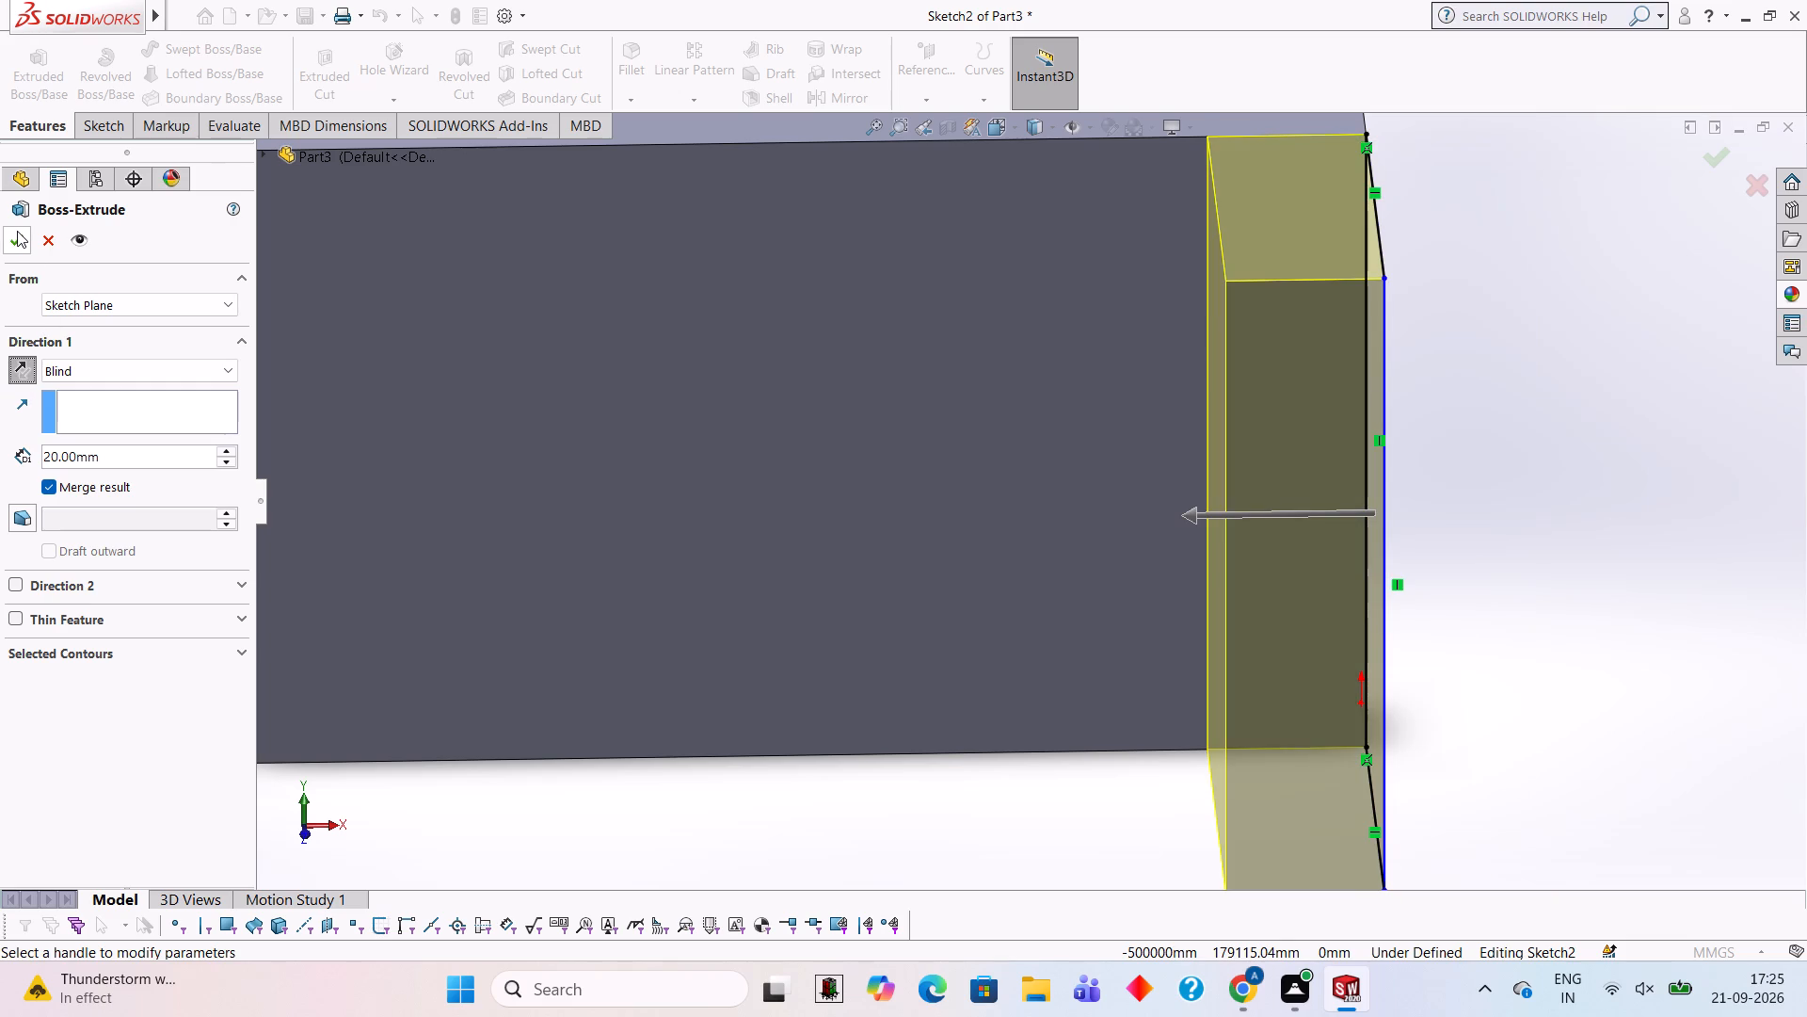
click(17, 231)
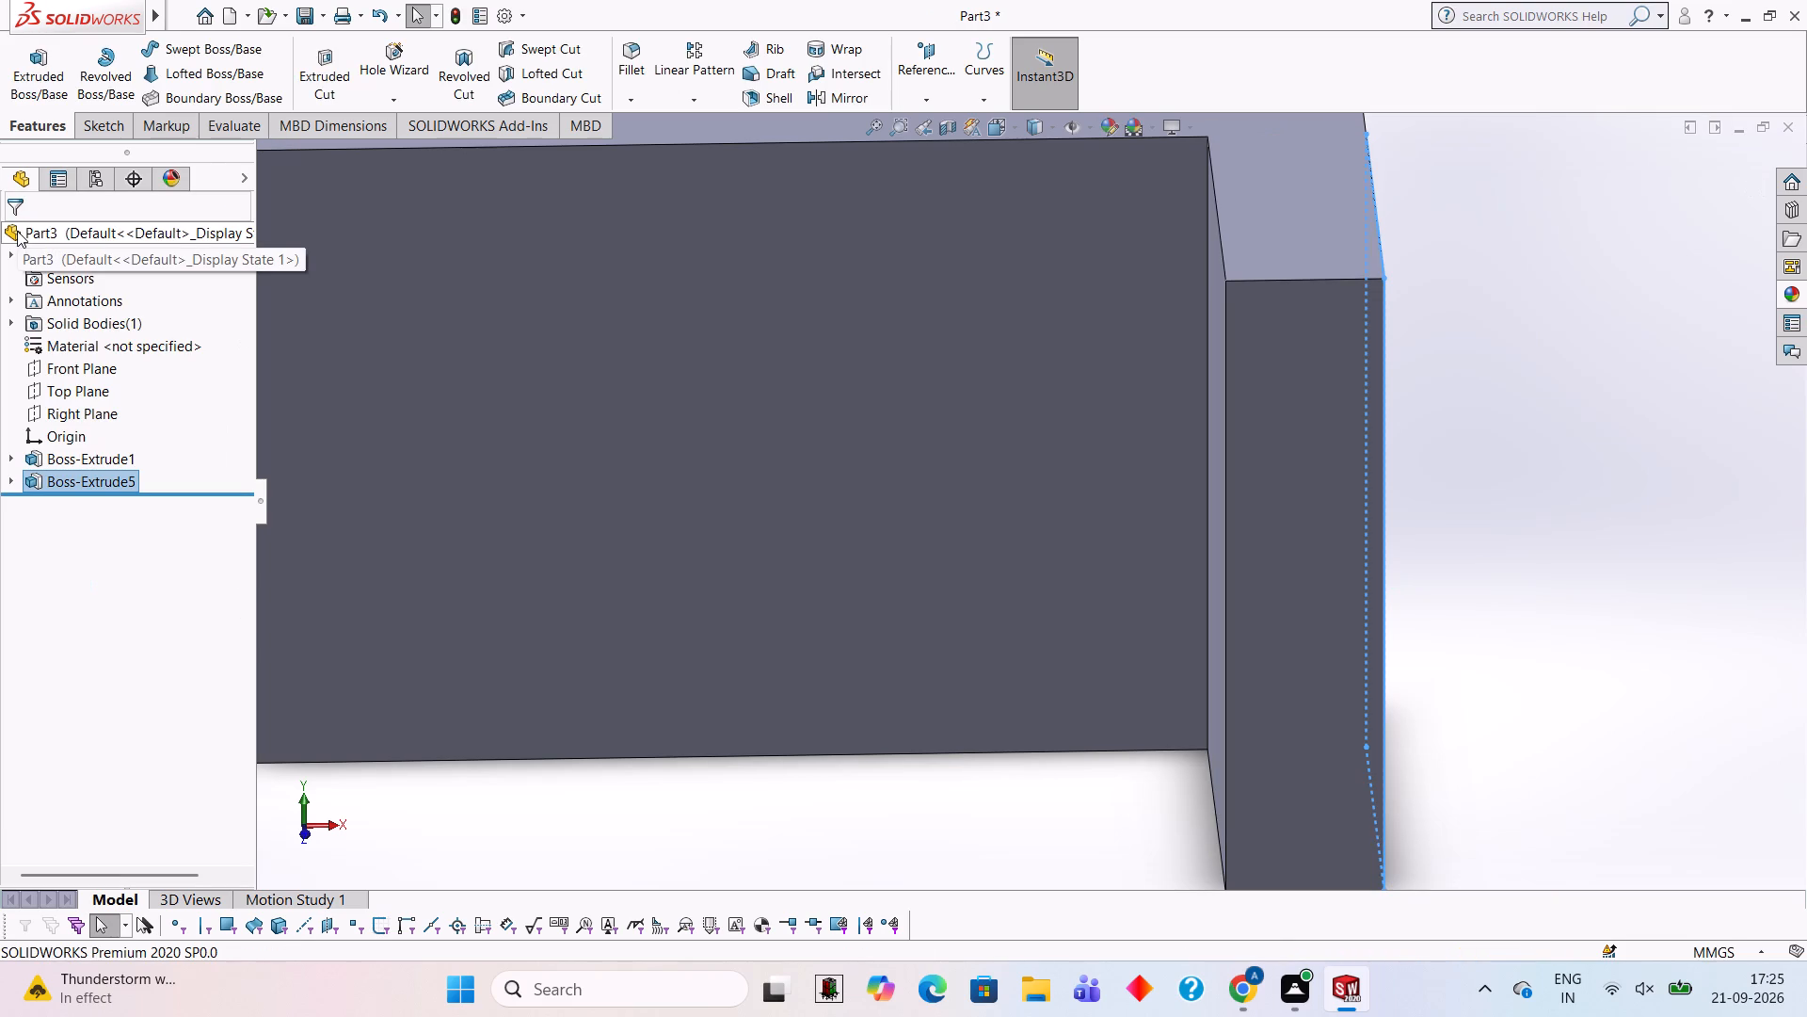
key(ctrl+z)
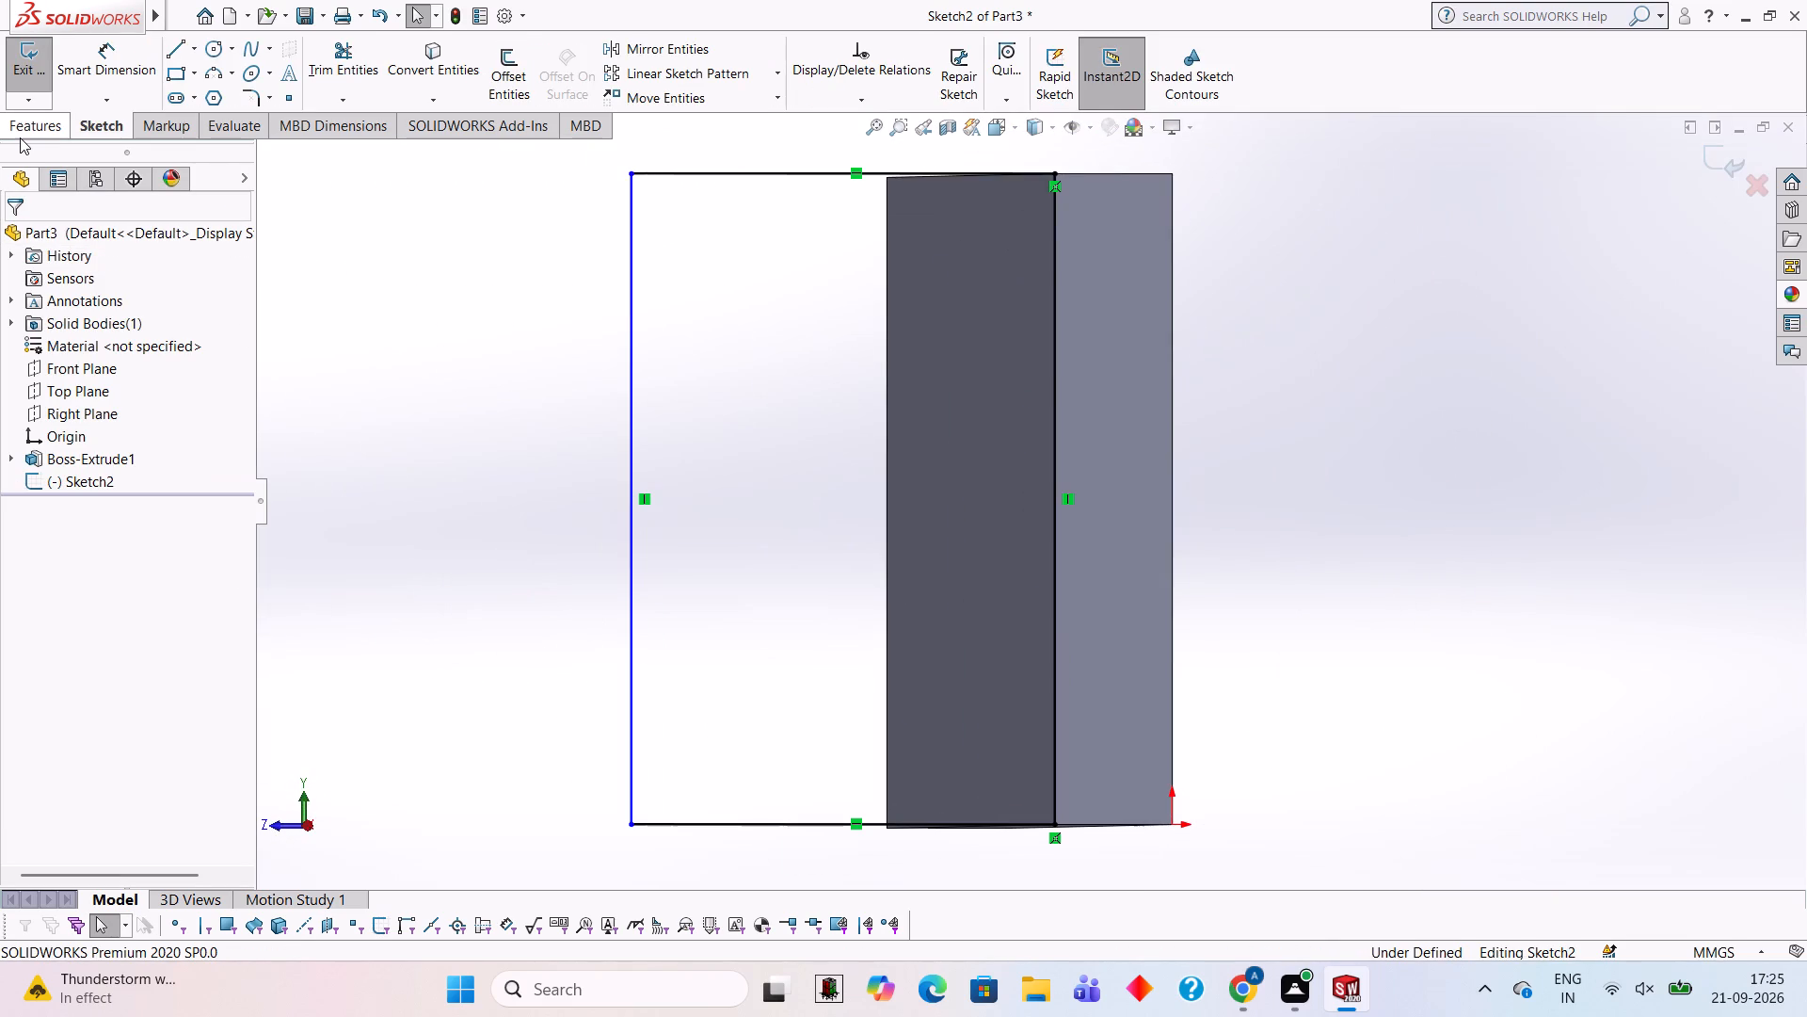
Extrude the wall rectangle 18 mm blind in the reversed direction, over the plate, with Merge result on.
click(20, 137)
click(47, 83)
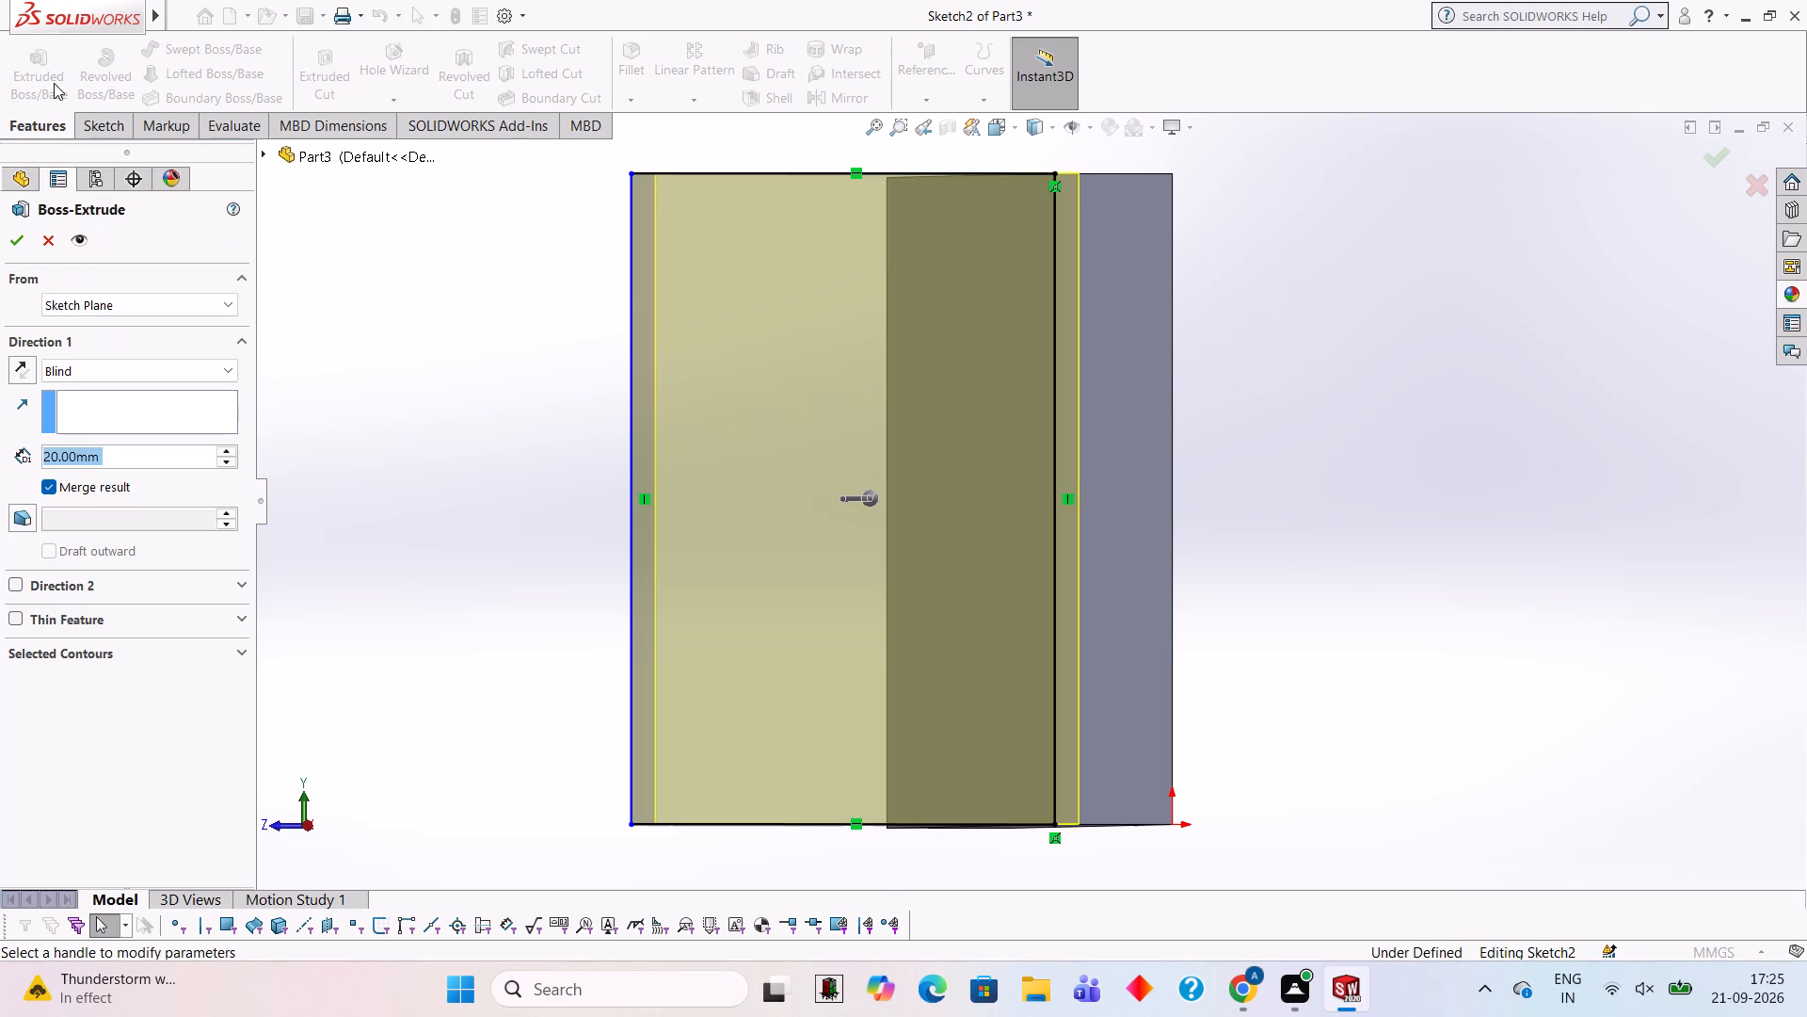
key(1)
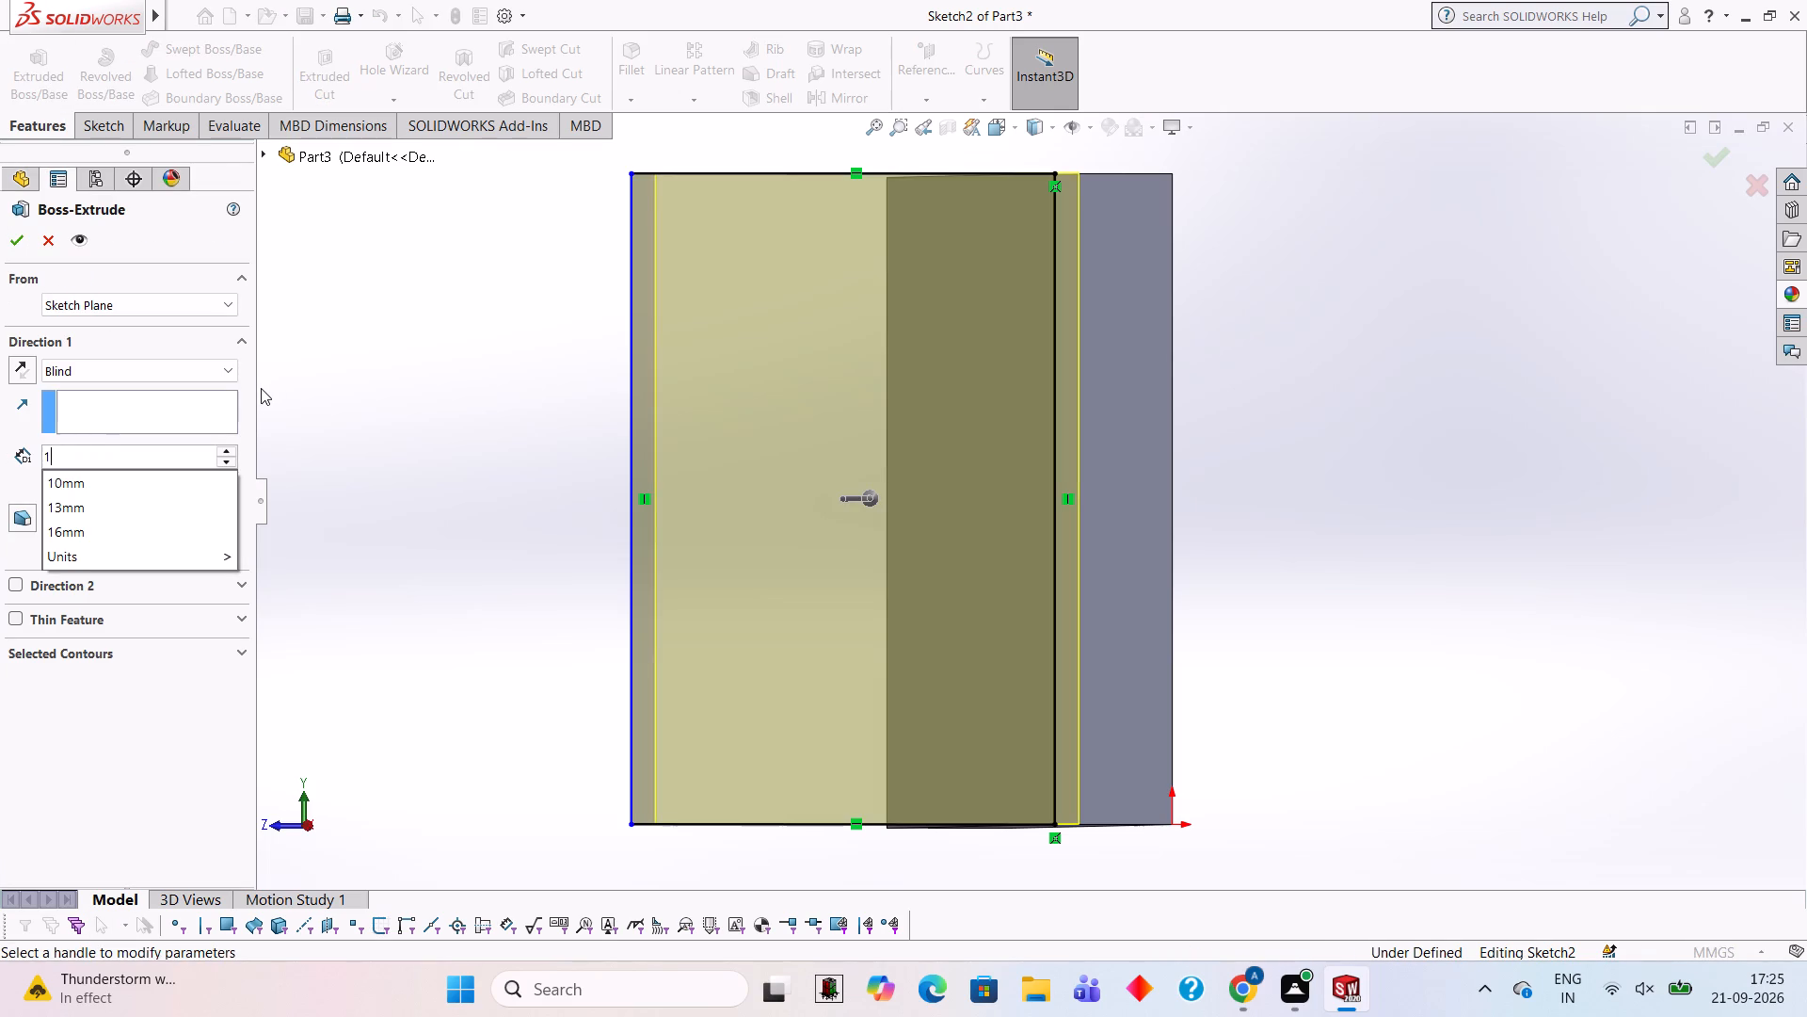
key(8)
key(Return)
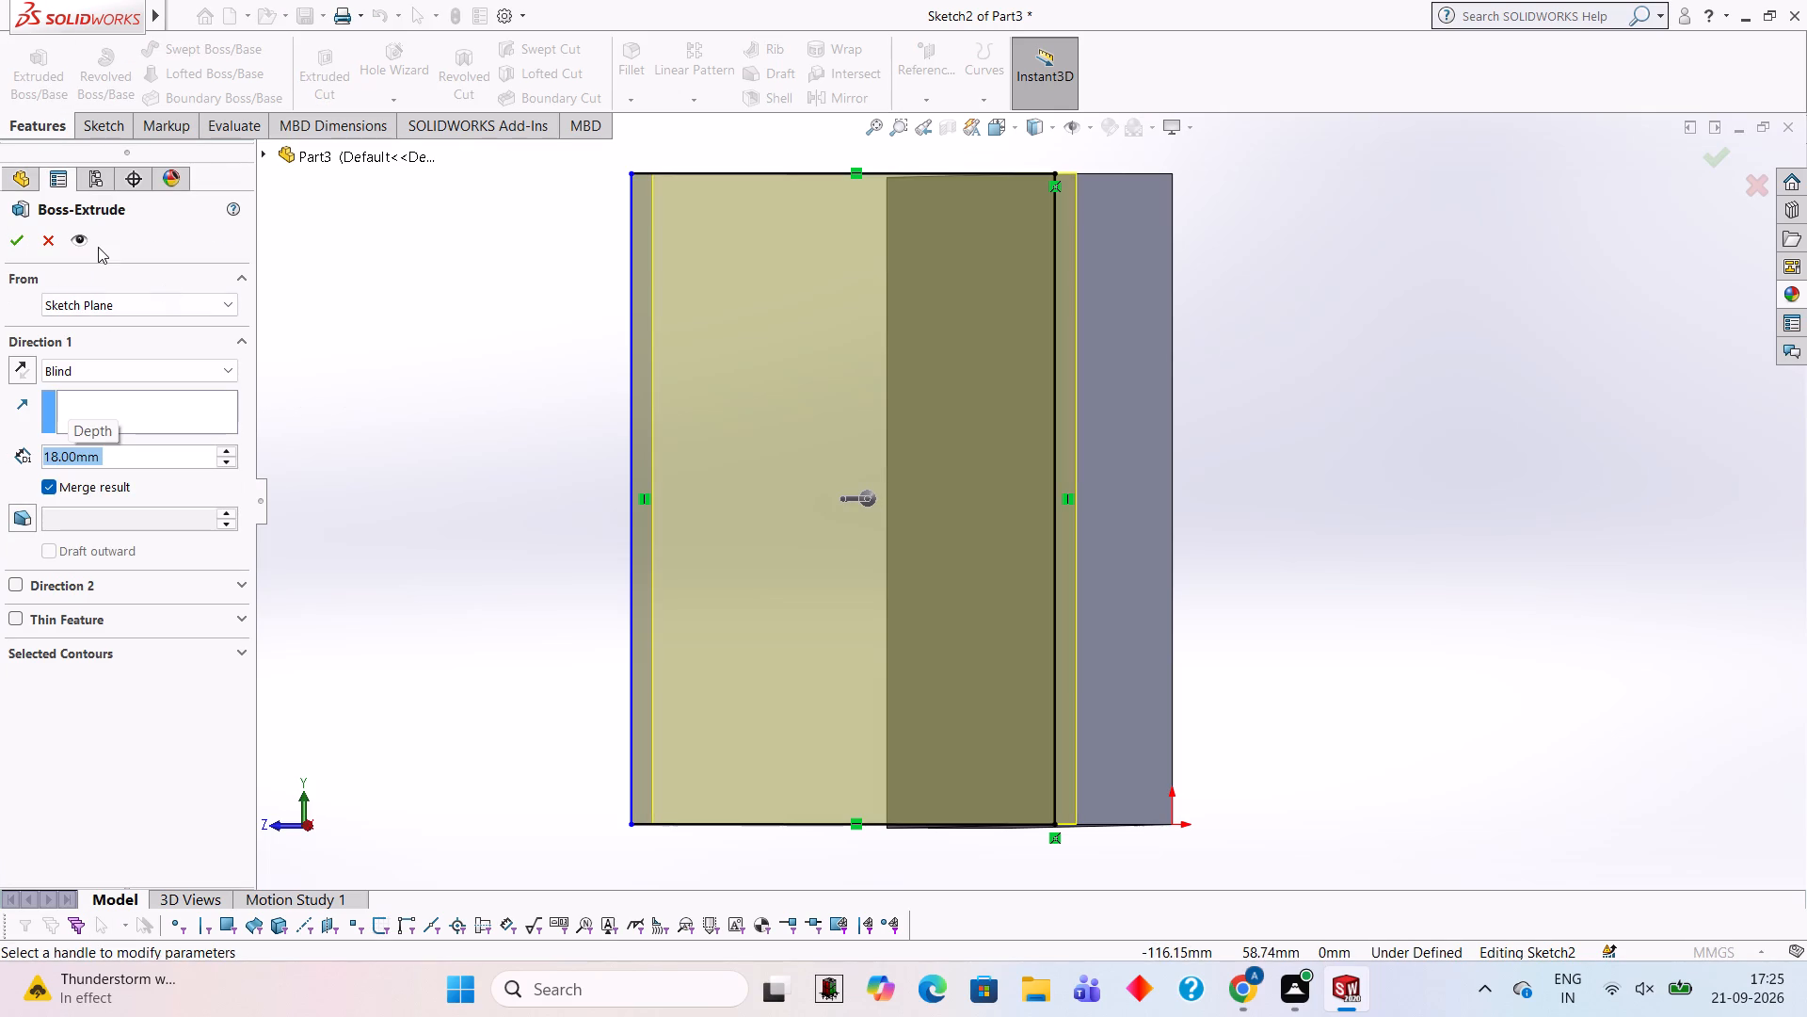
middle_drag(413, 424, 538, 470)
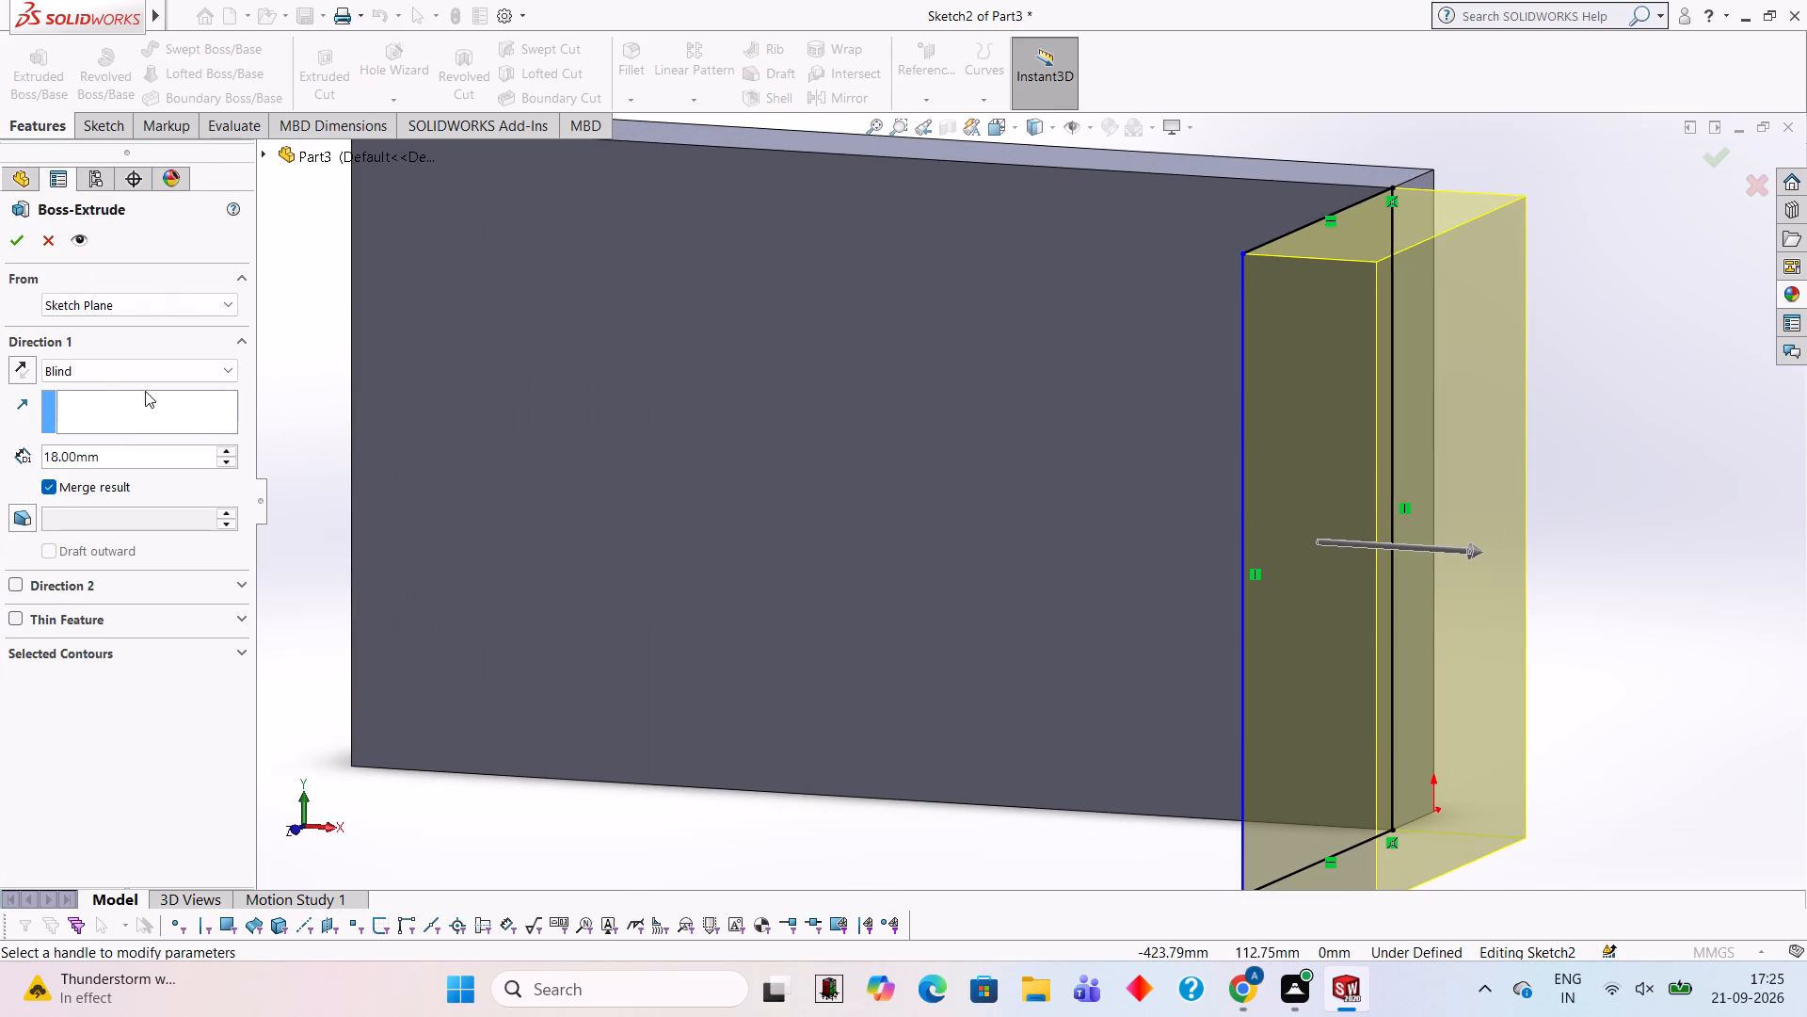
click(21, 383)
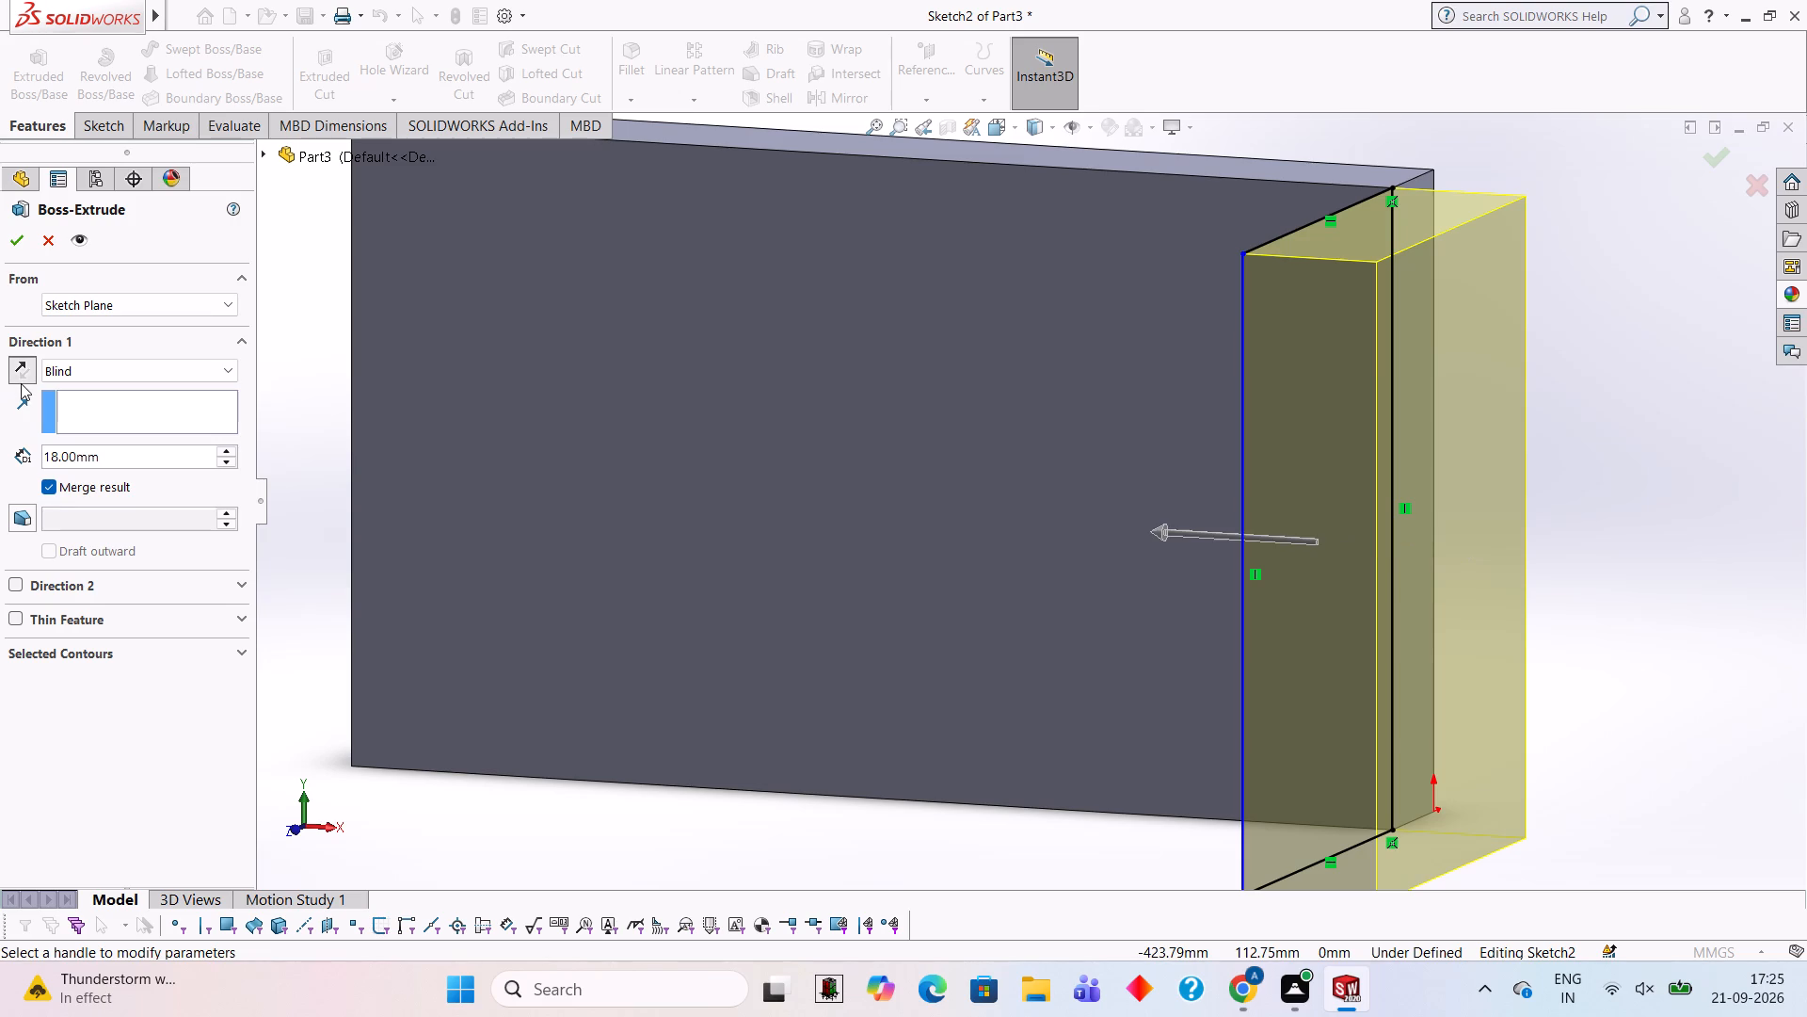
click(13, 241)
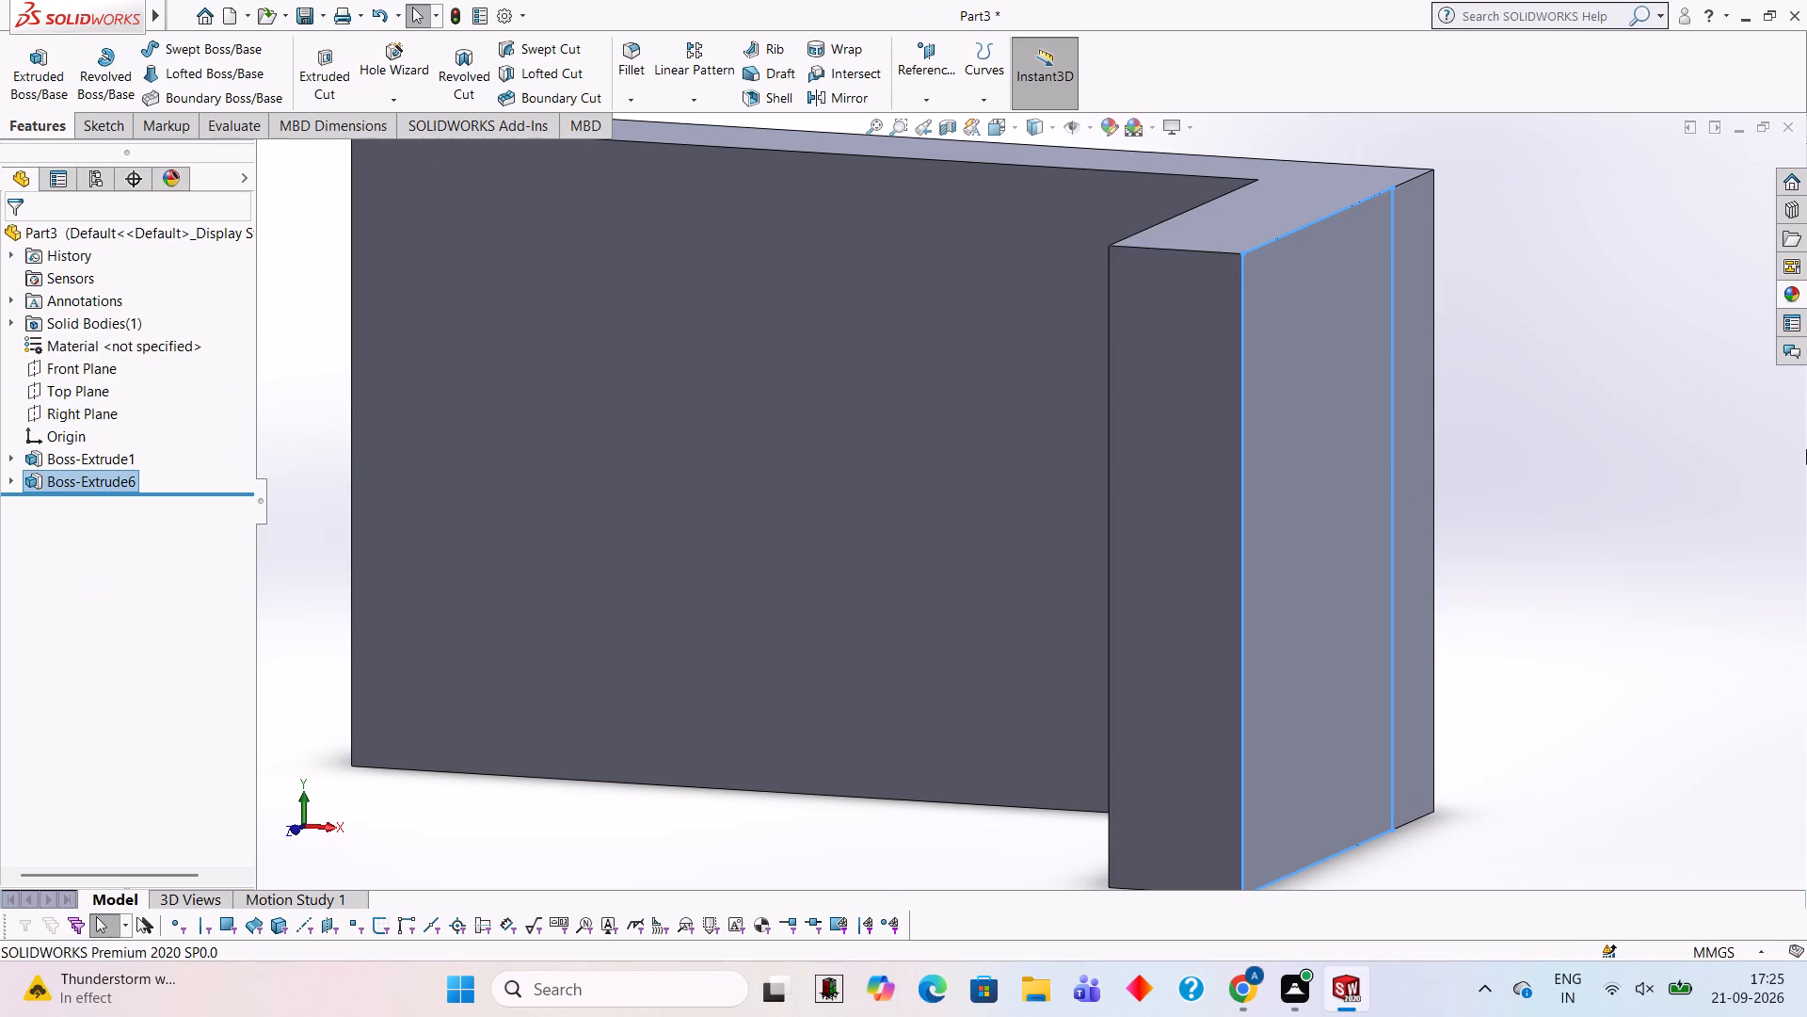
click(1671, 418)
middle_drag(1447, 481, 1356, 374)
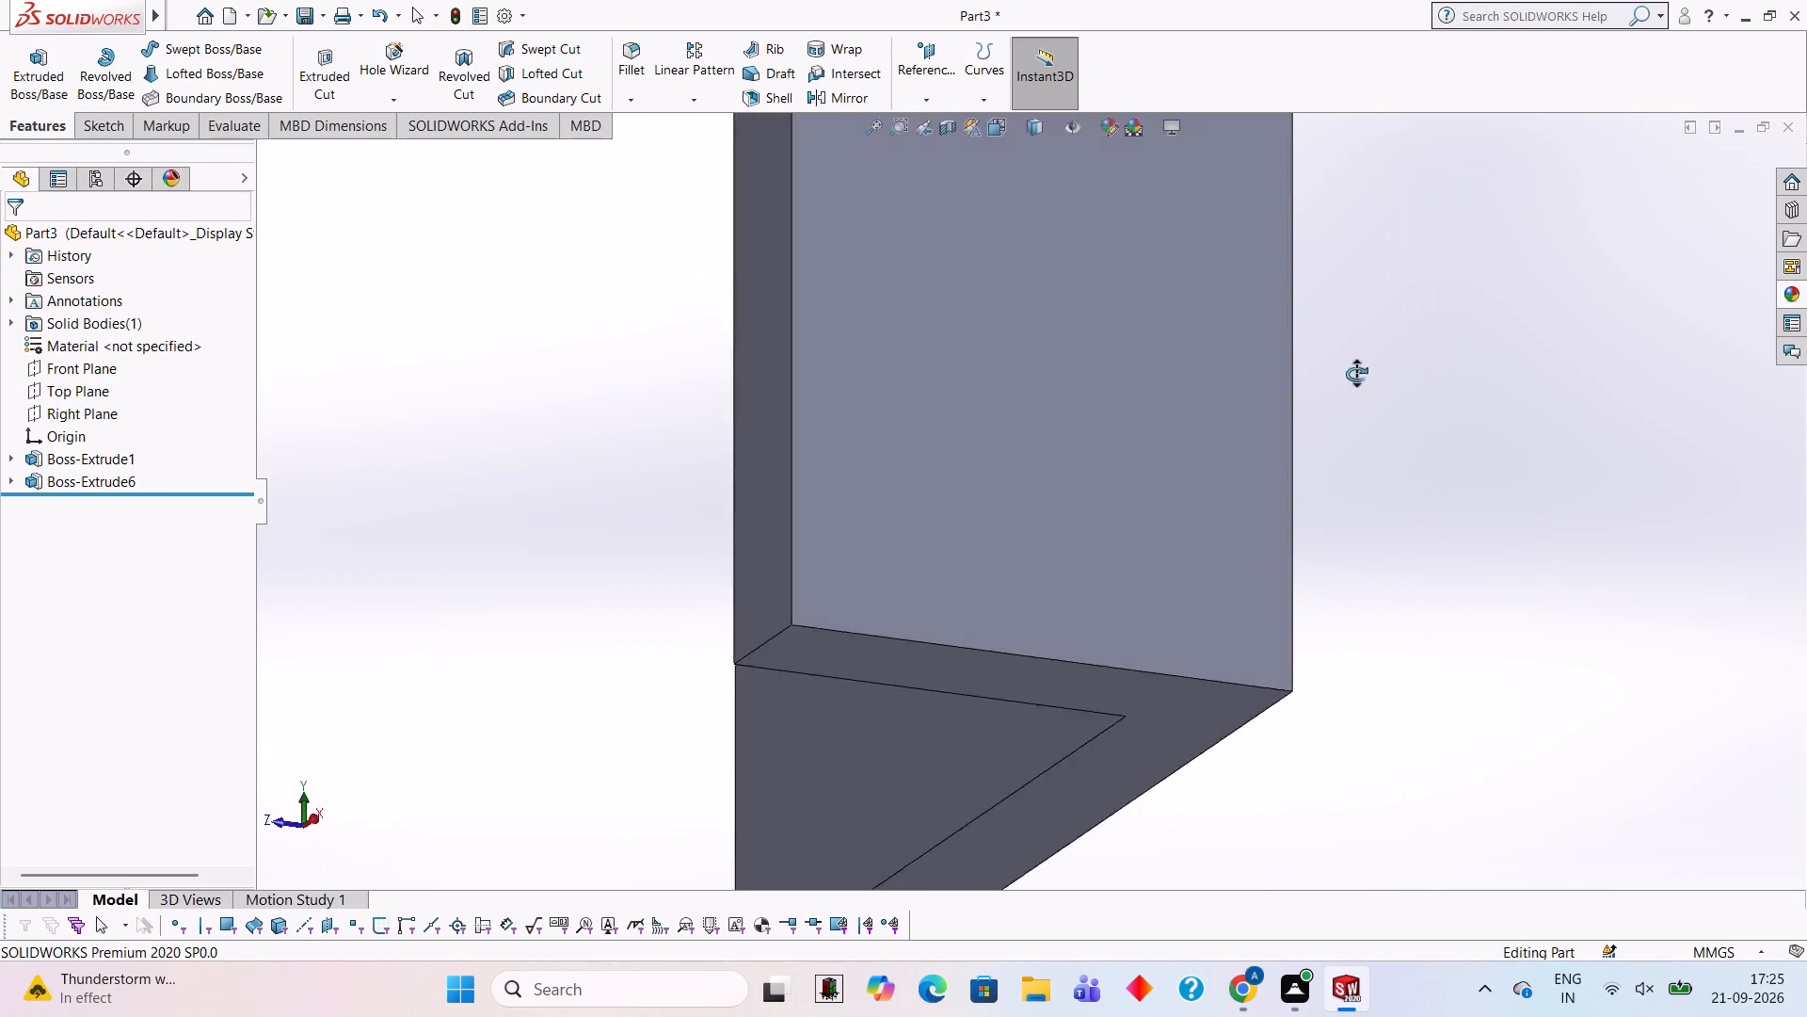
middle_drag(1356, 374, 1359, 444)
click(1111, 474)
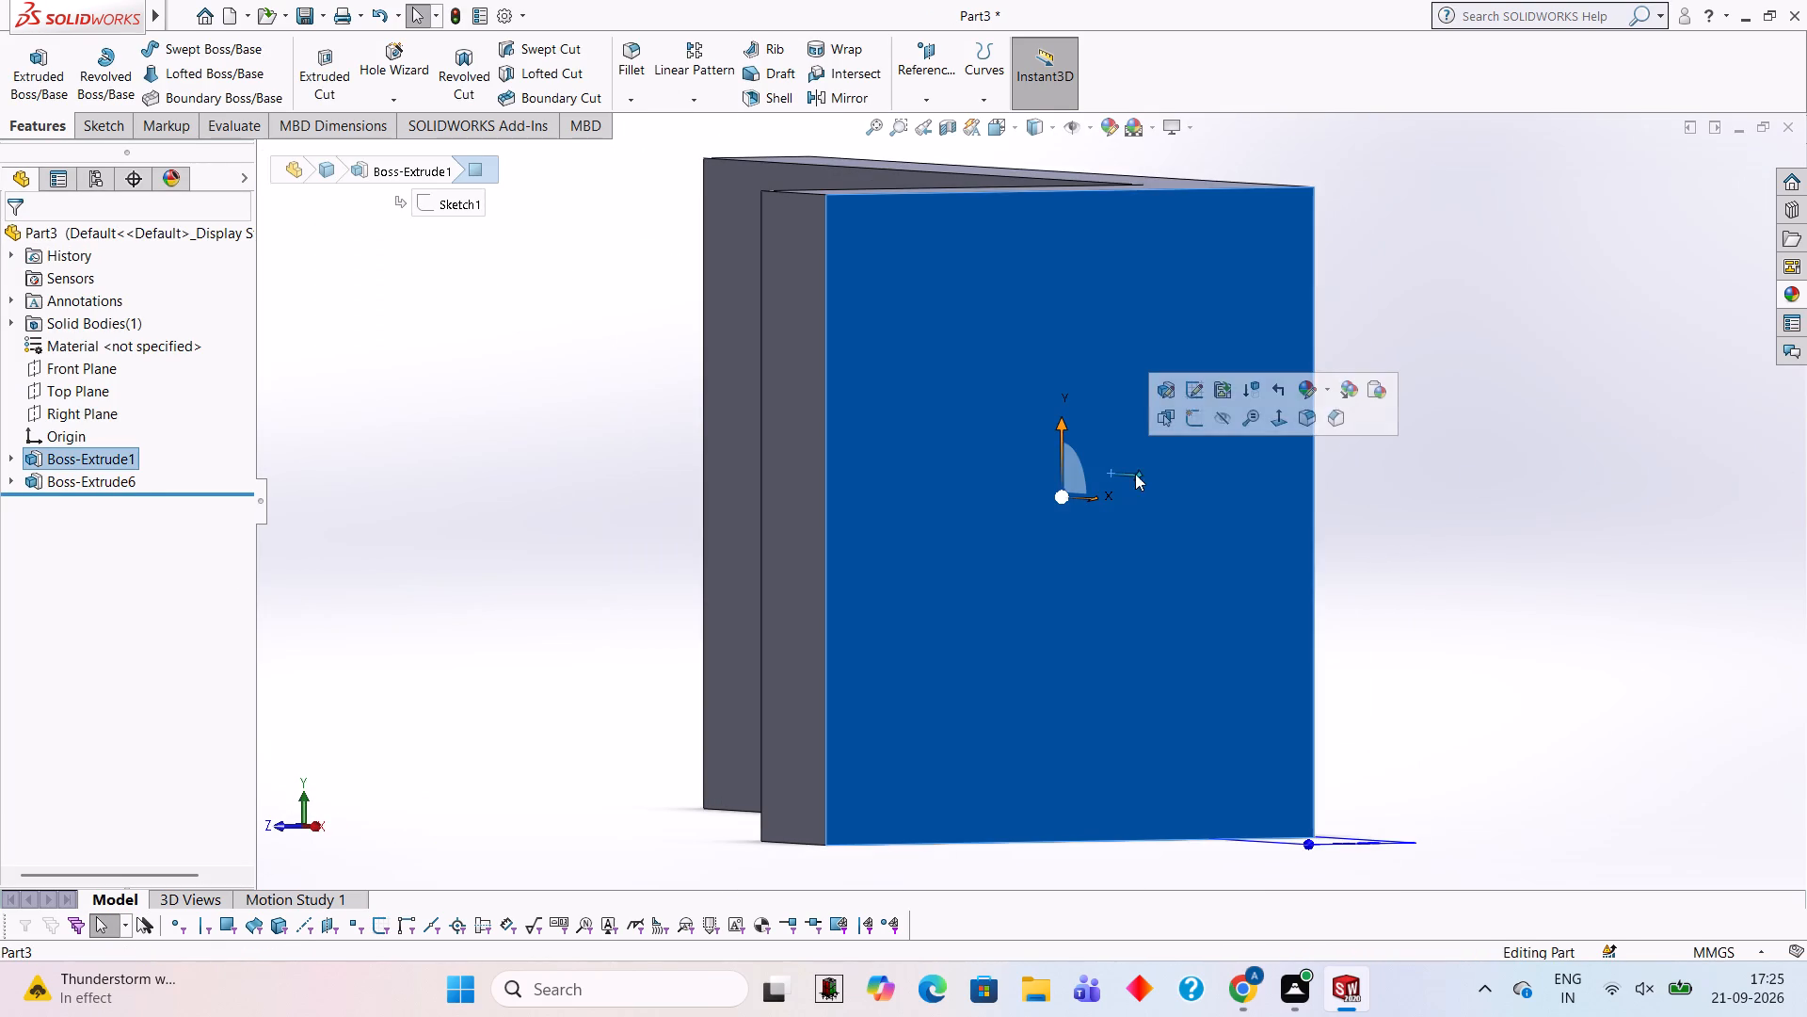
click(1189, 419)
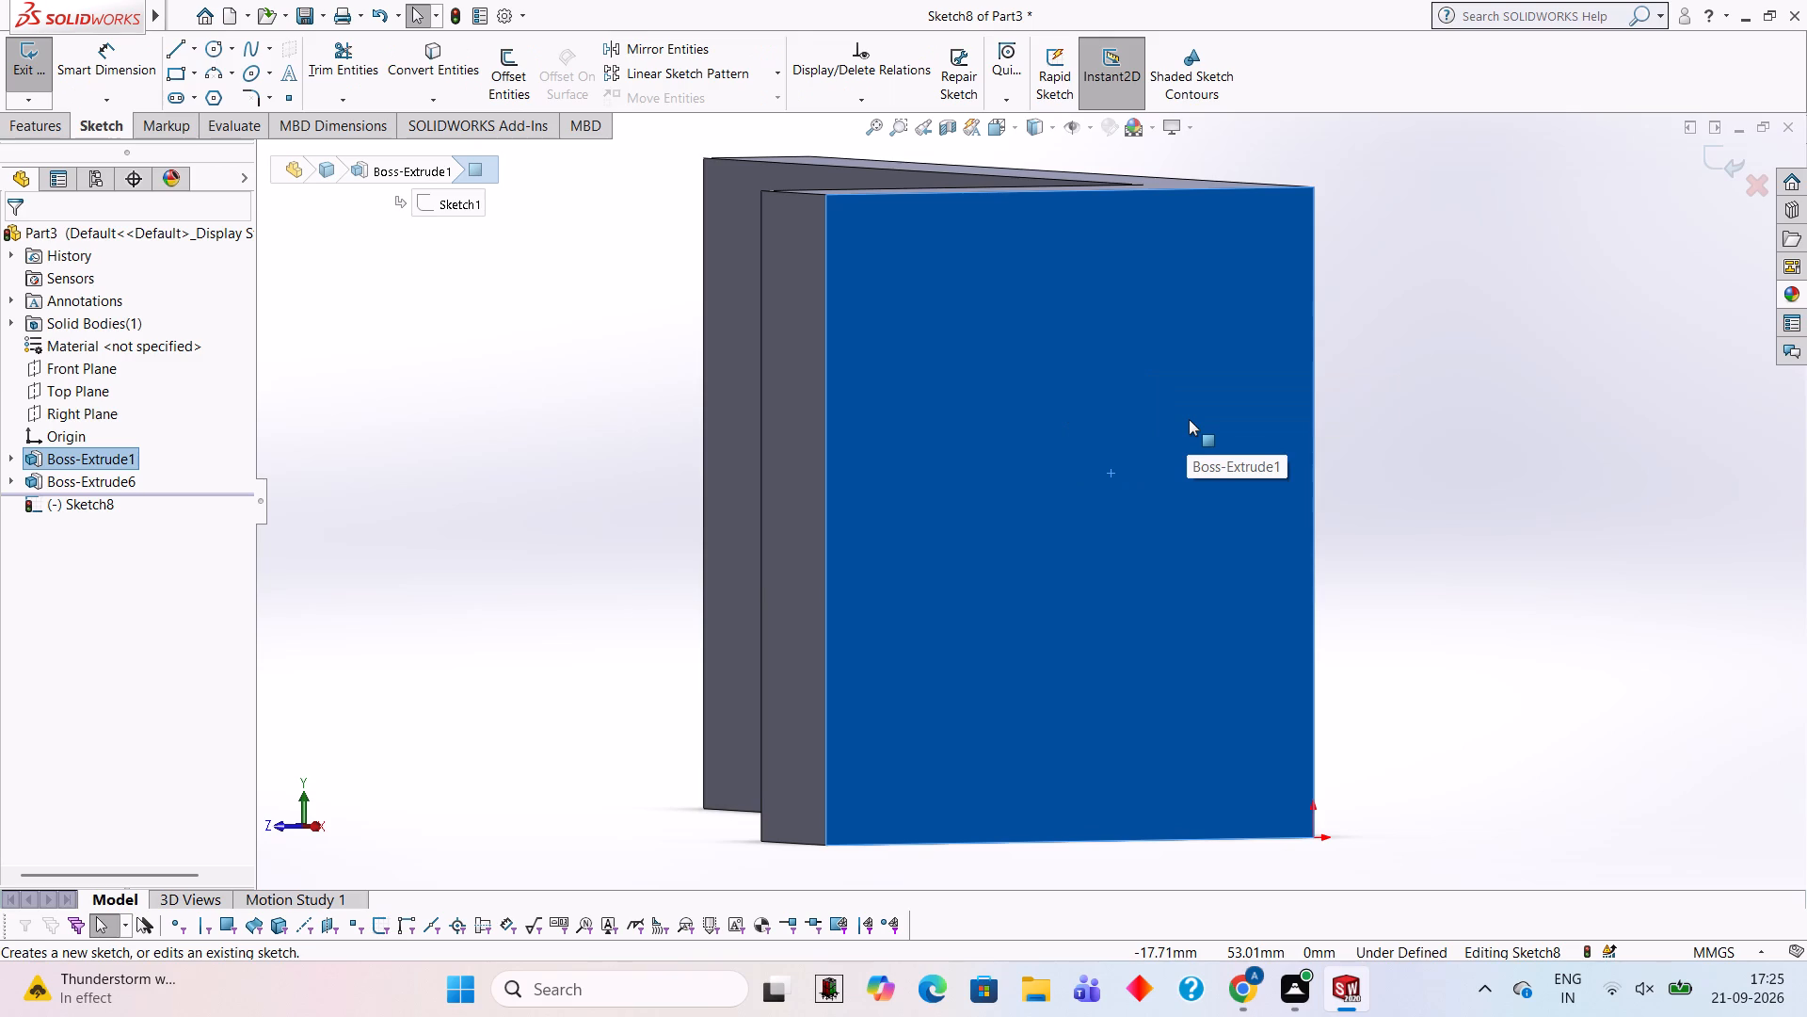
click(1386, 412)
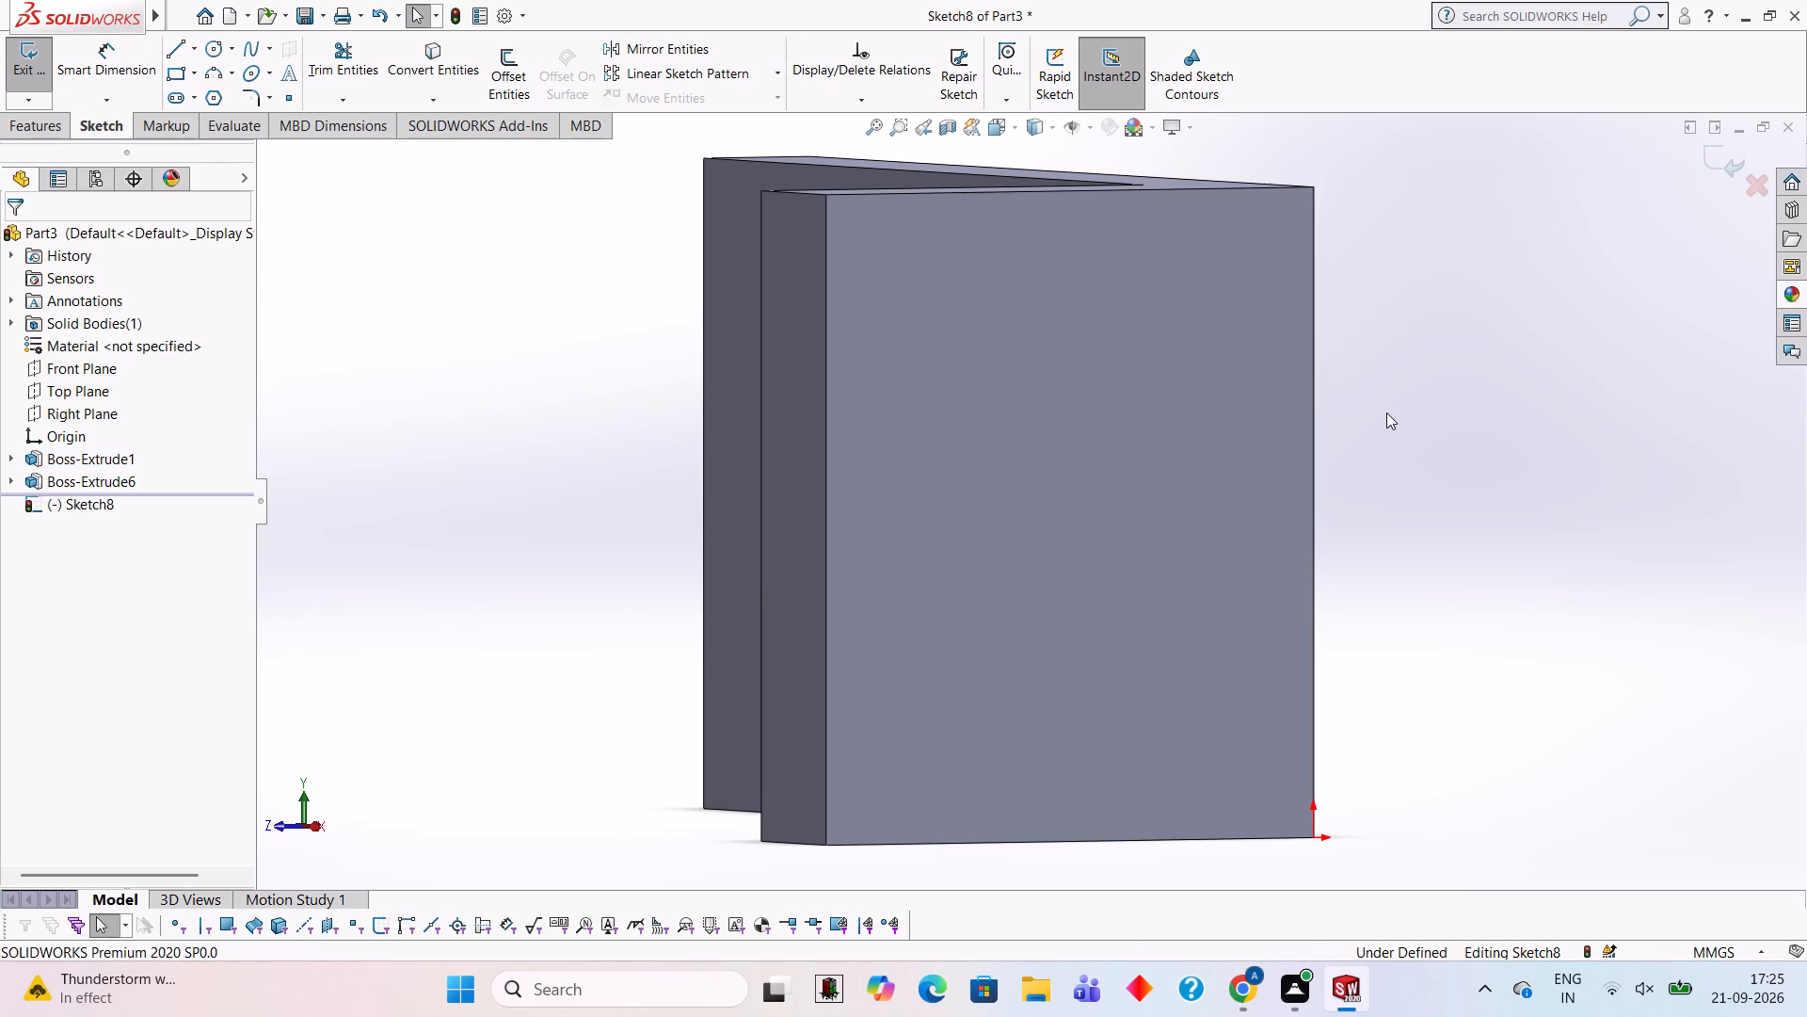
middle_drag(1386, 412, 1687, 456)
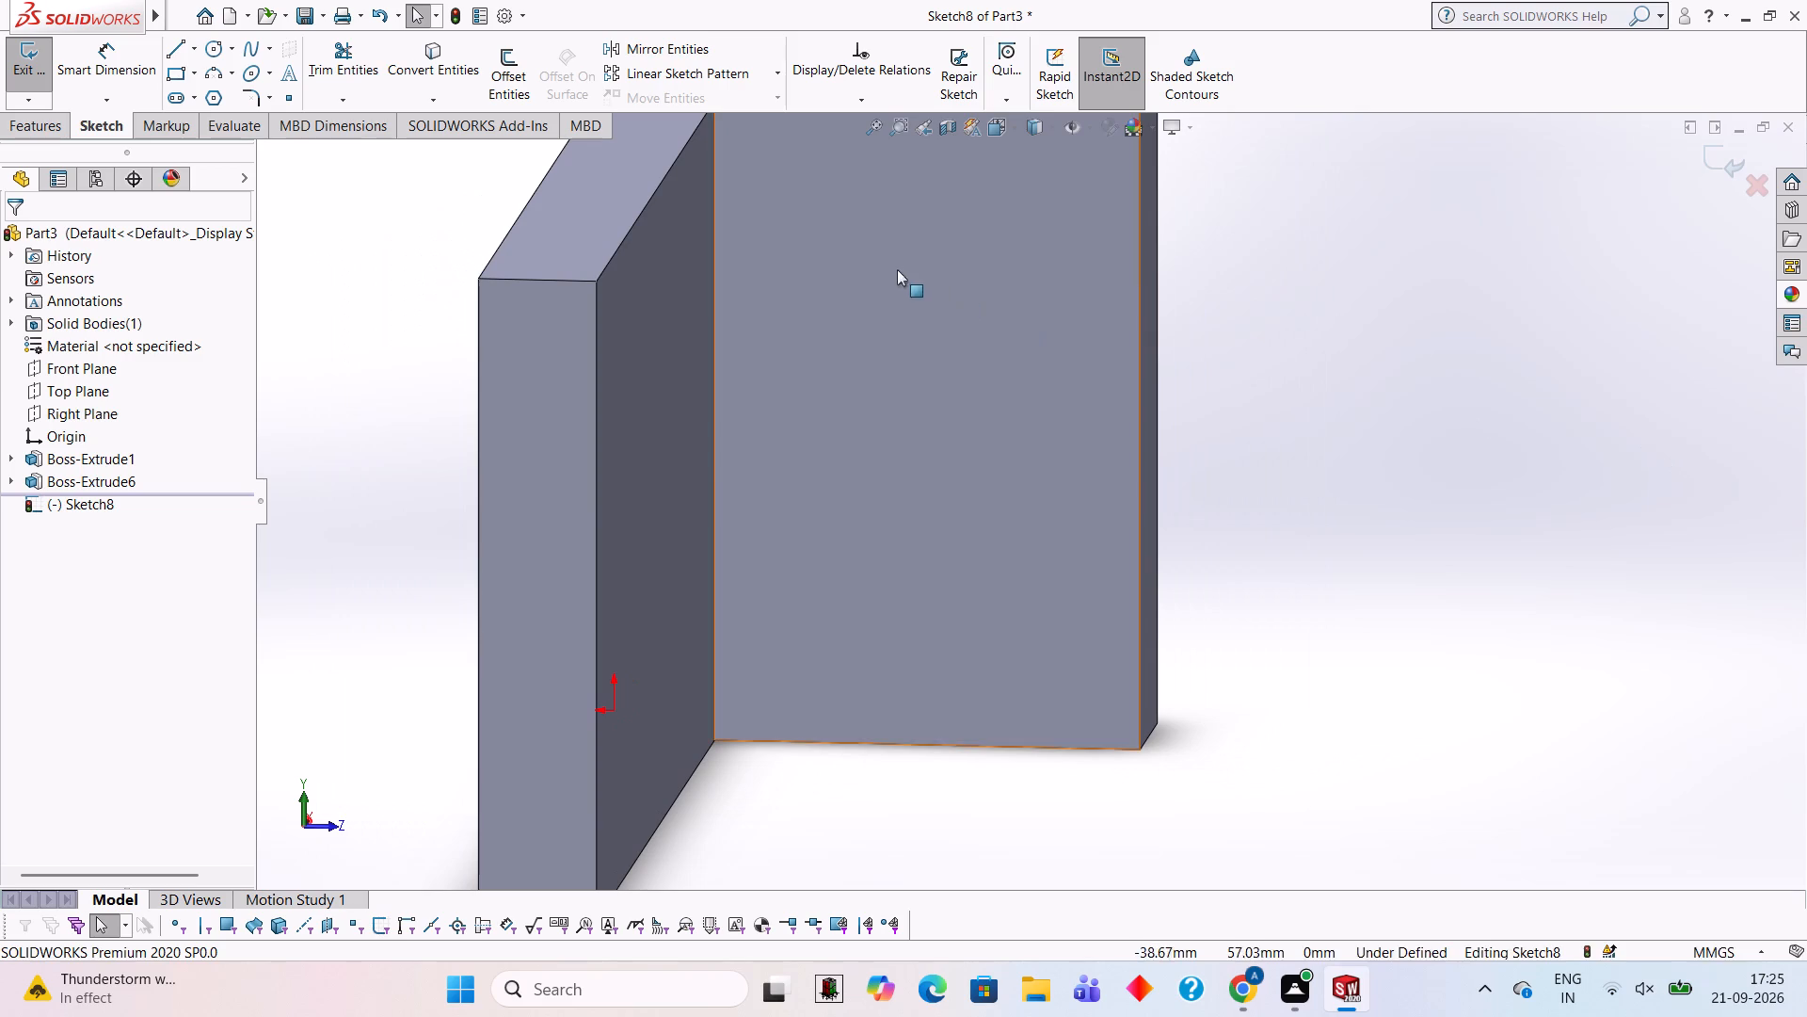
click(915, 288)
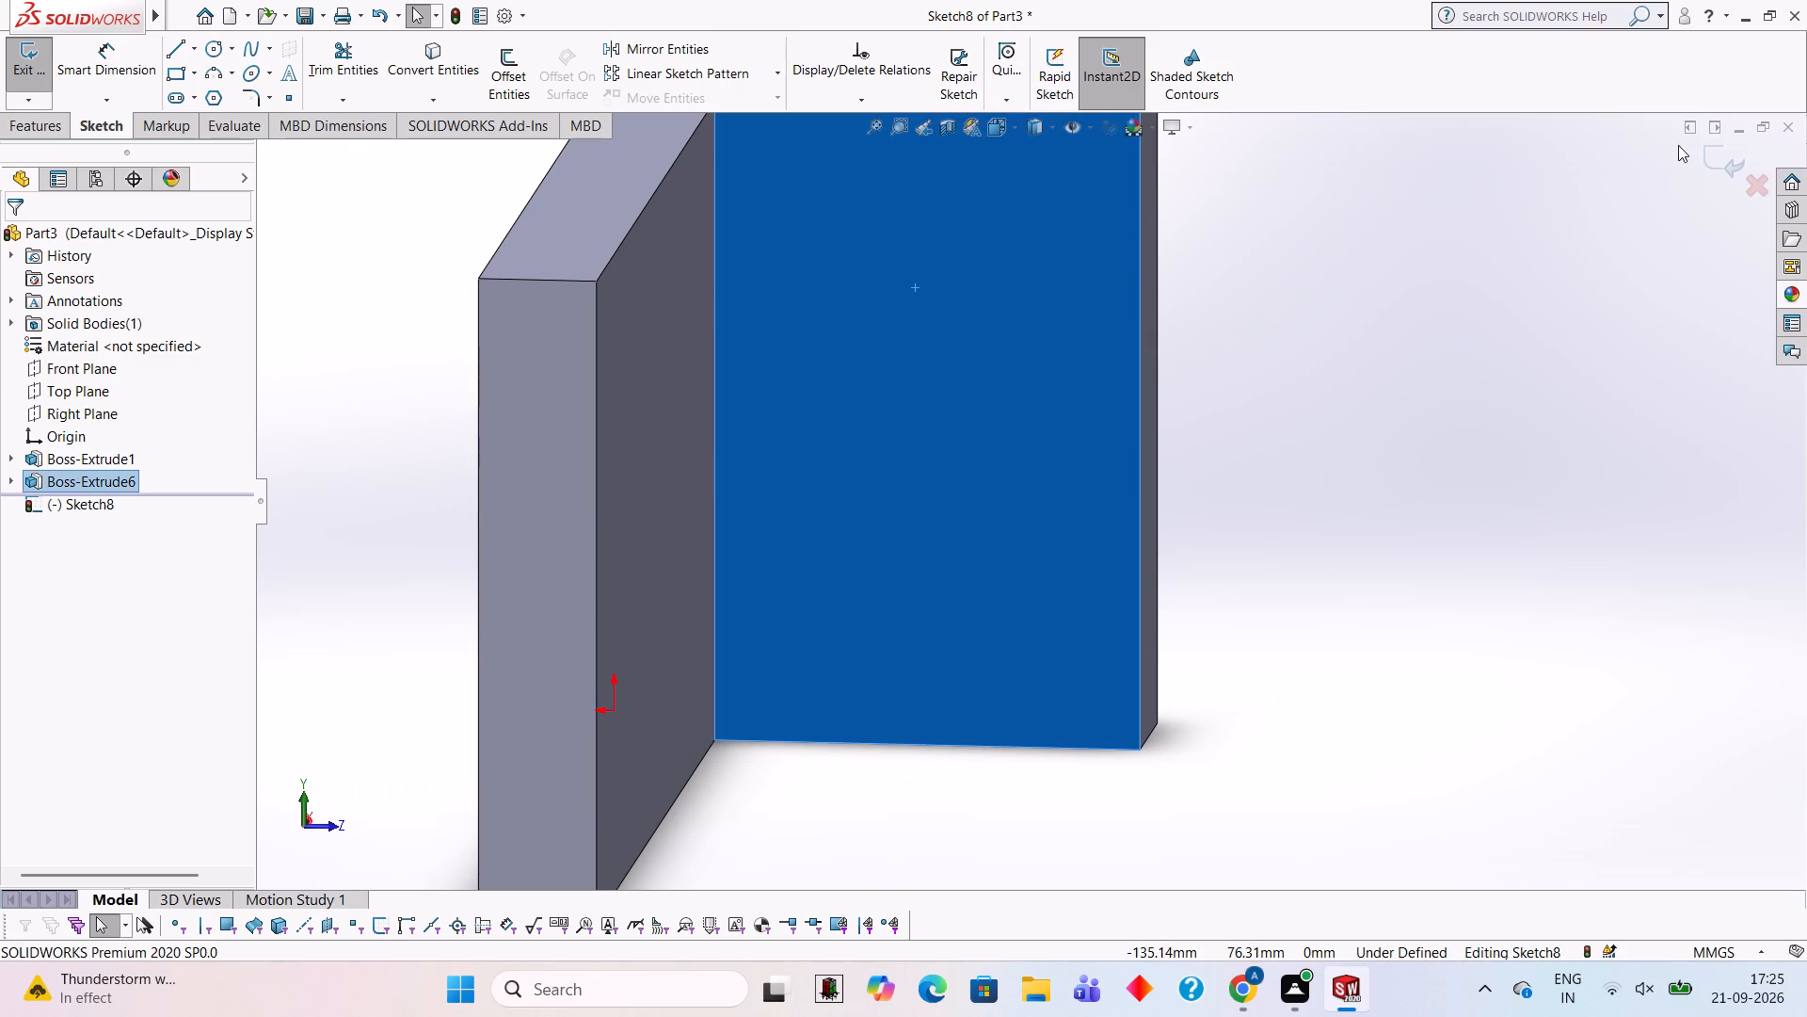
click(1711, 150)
Open a new sketch on the side wall's inner face and orient the view normal to it.
click(928, 377)
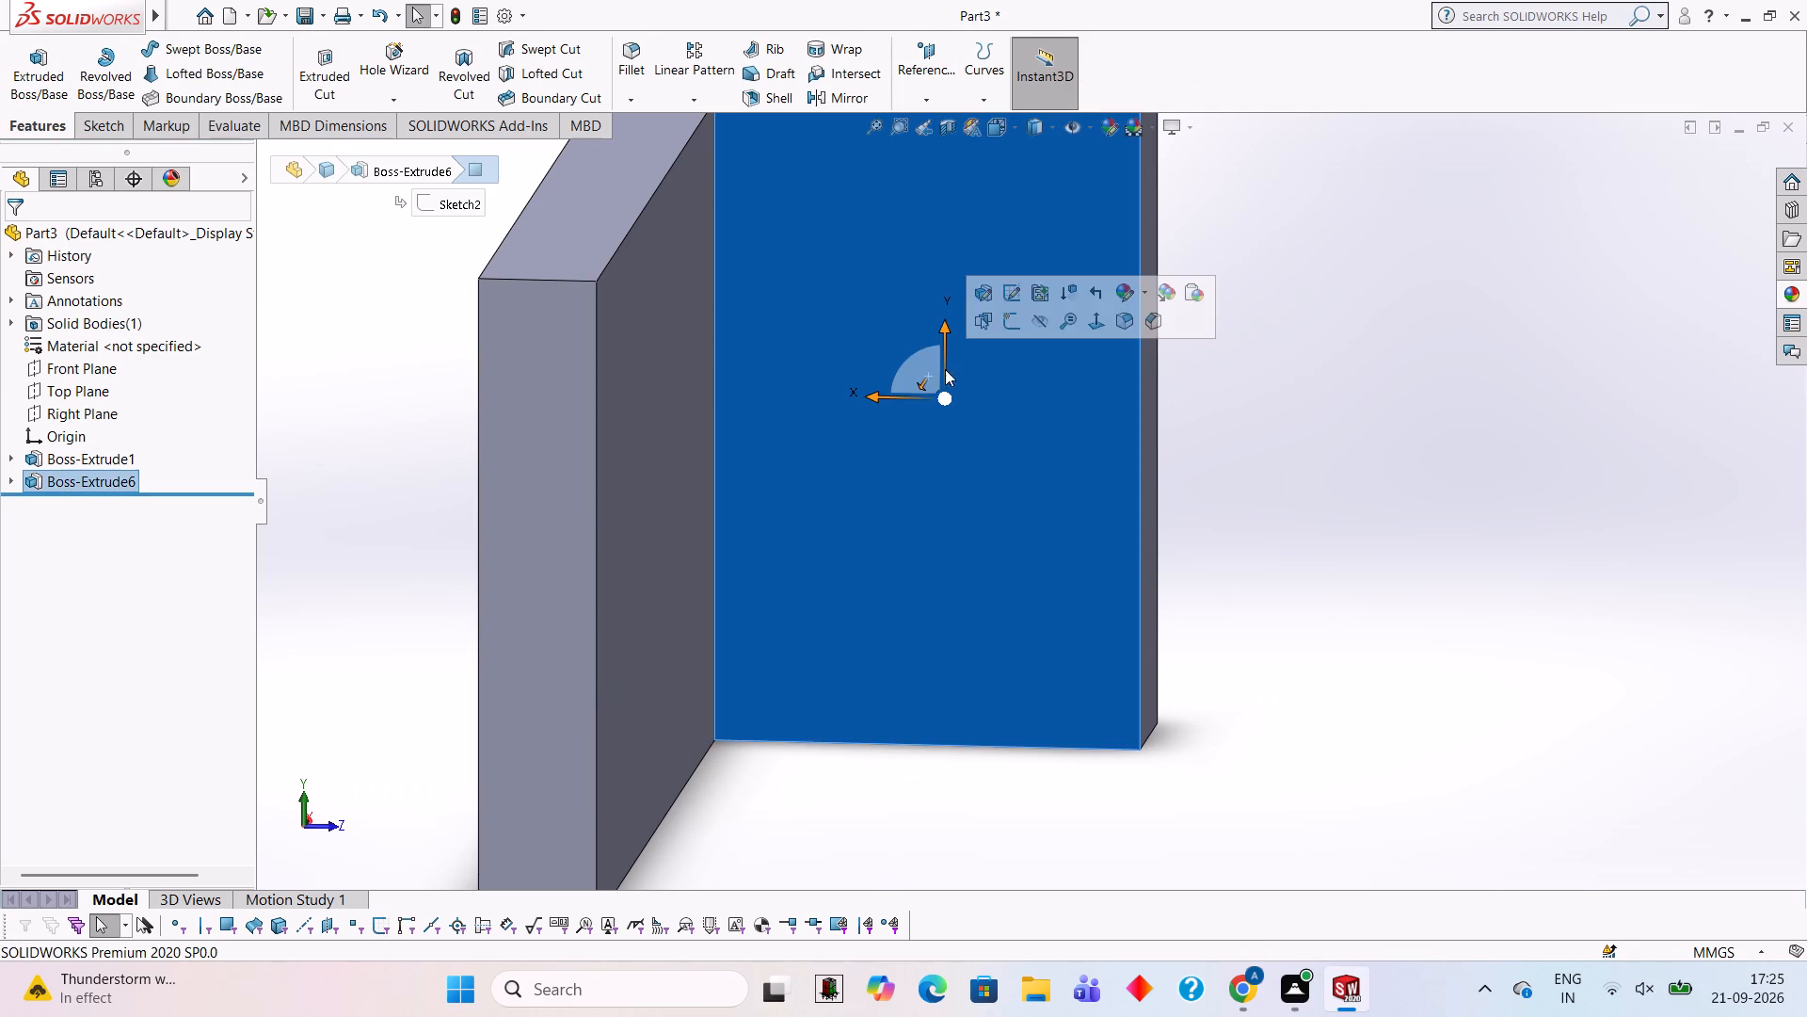
click(1017, 321)
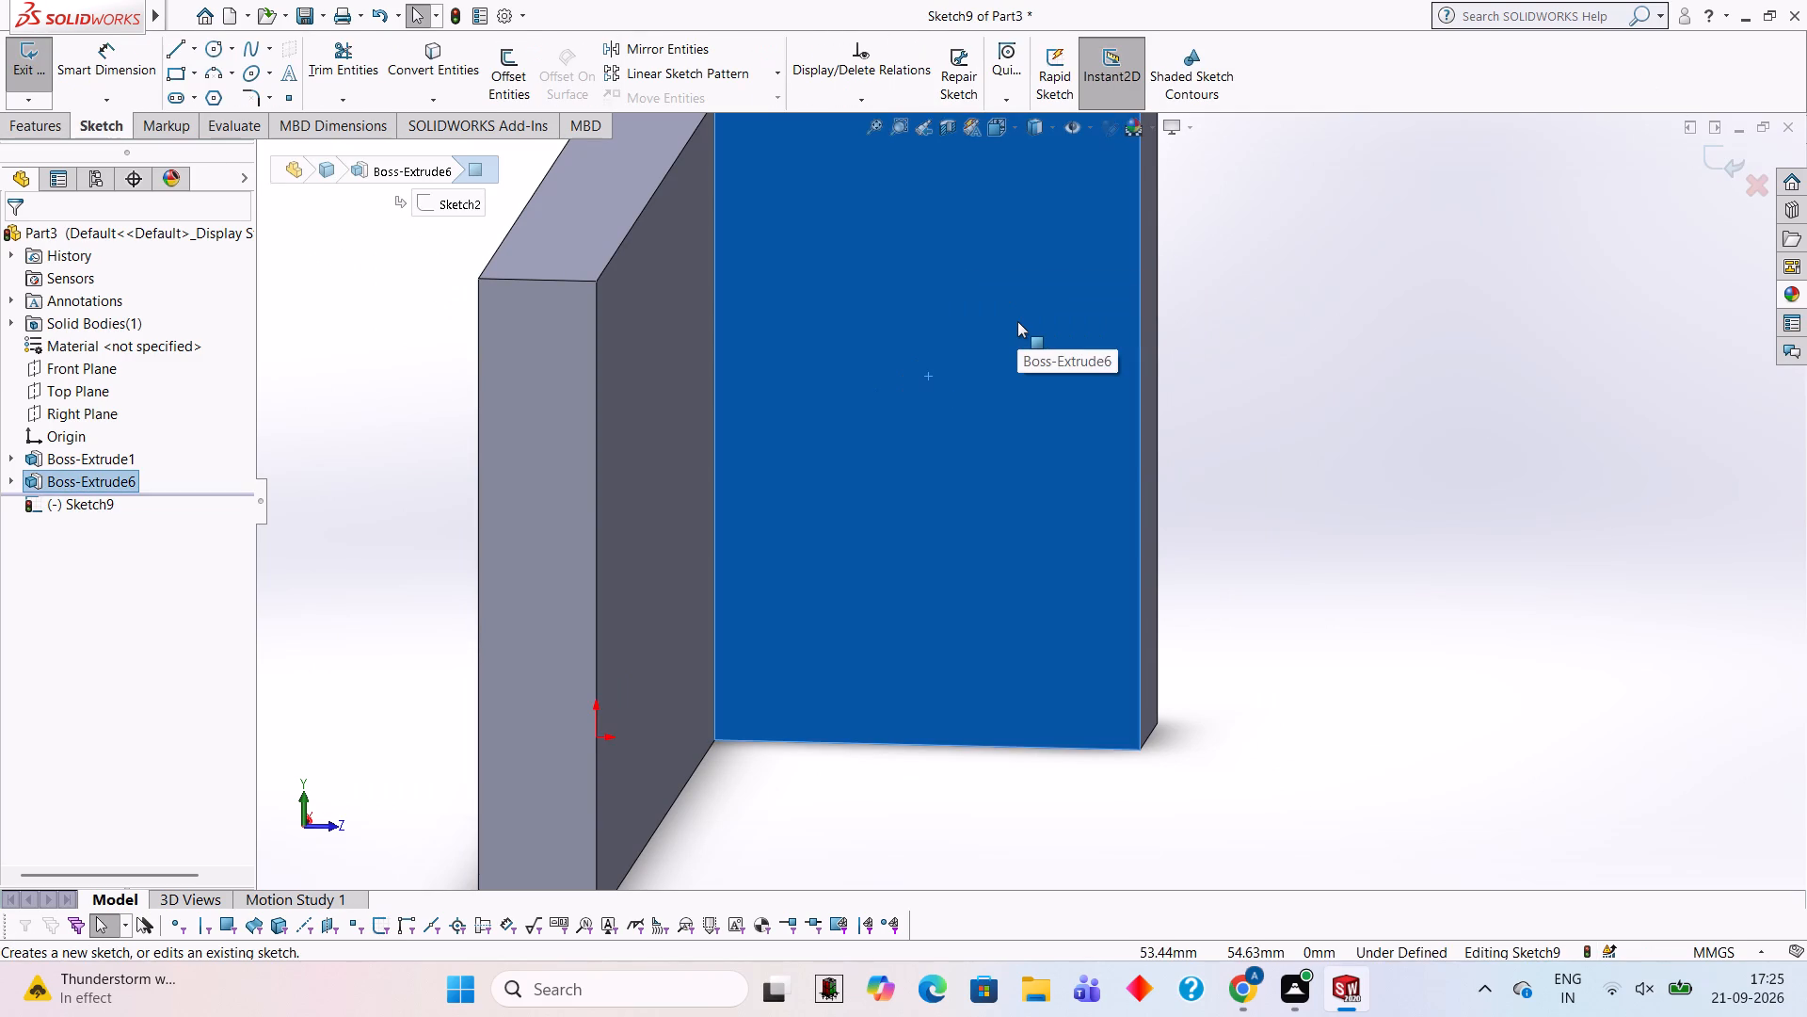
key(ctrl+8)
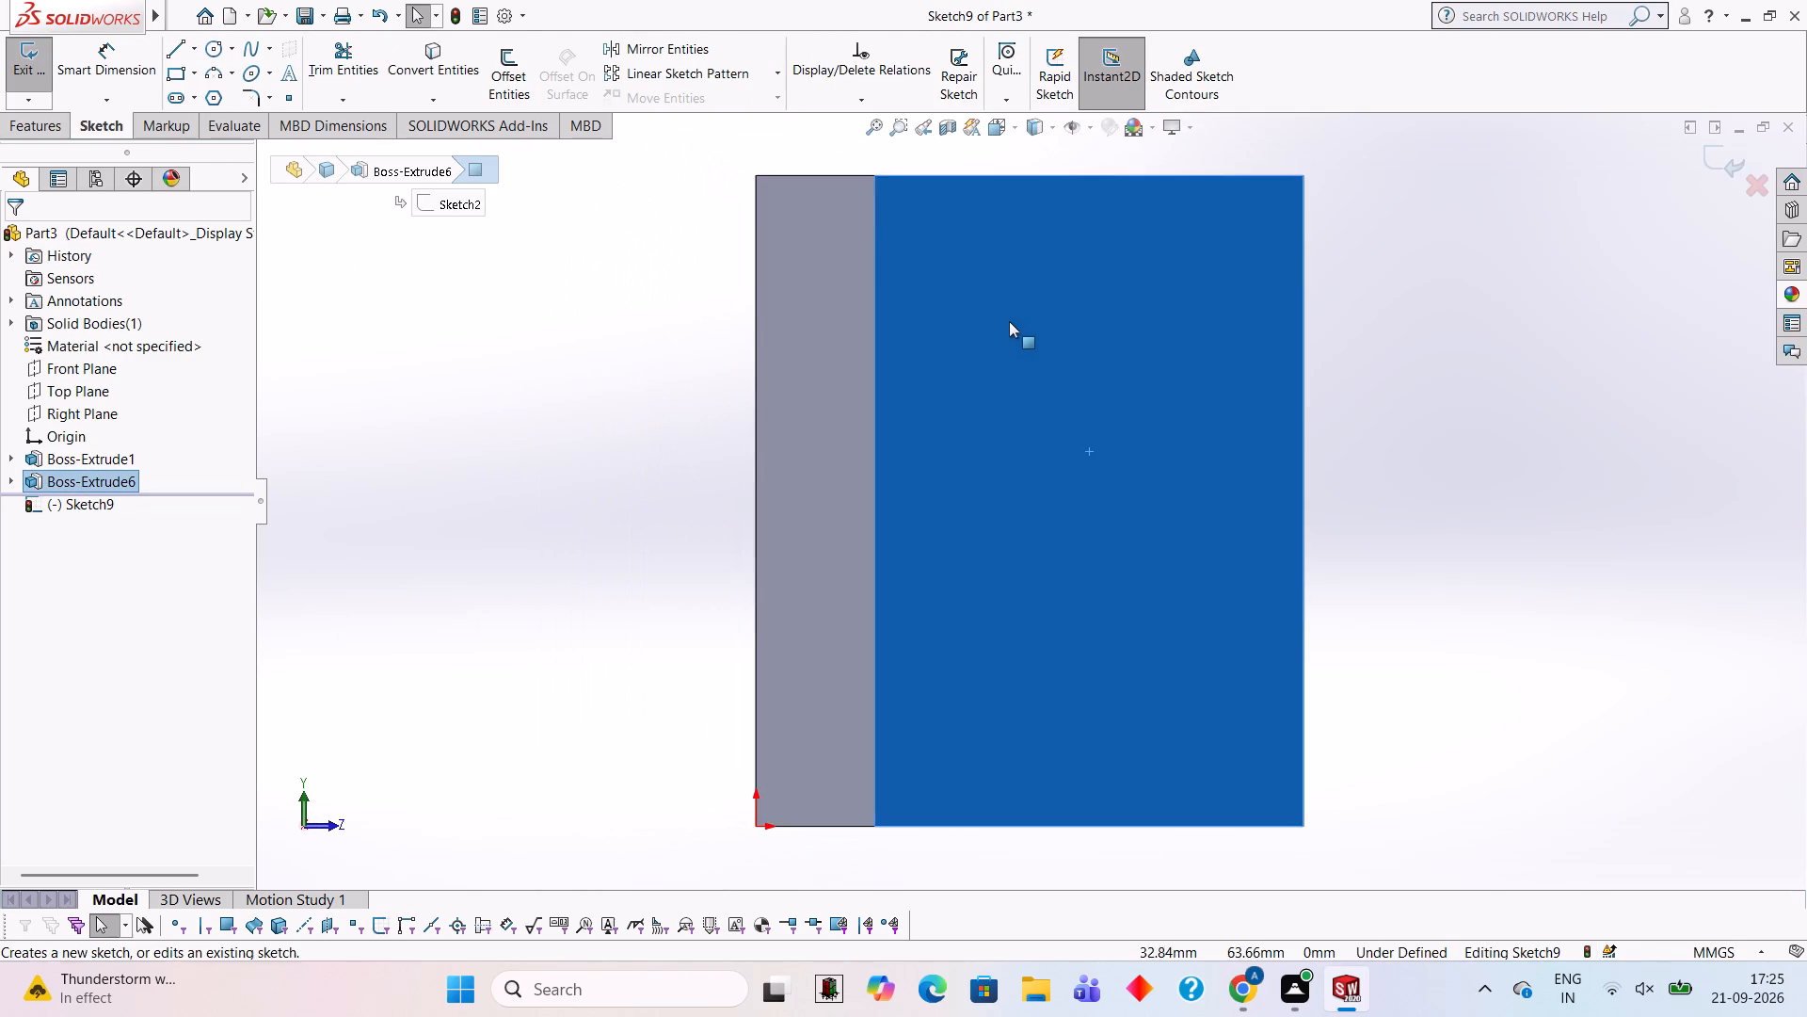
Draw a 44 mm diameter circle centred on the midpoint of the side wall's free vertical edge.
click(216, 56)
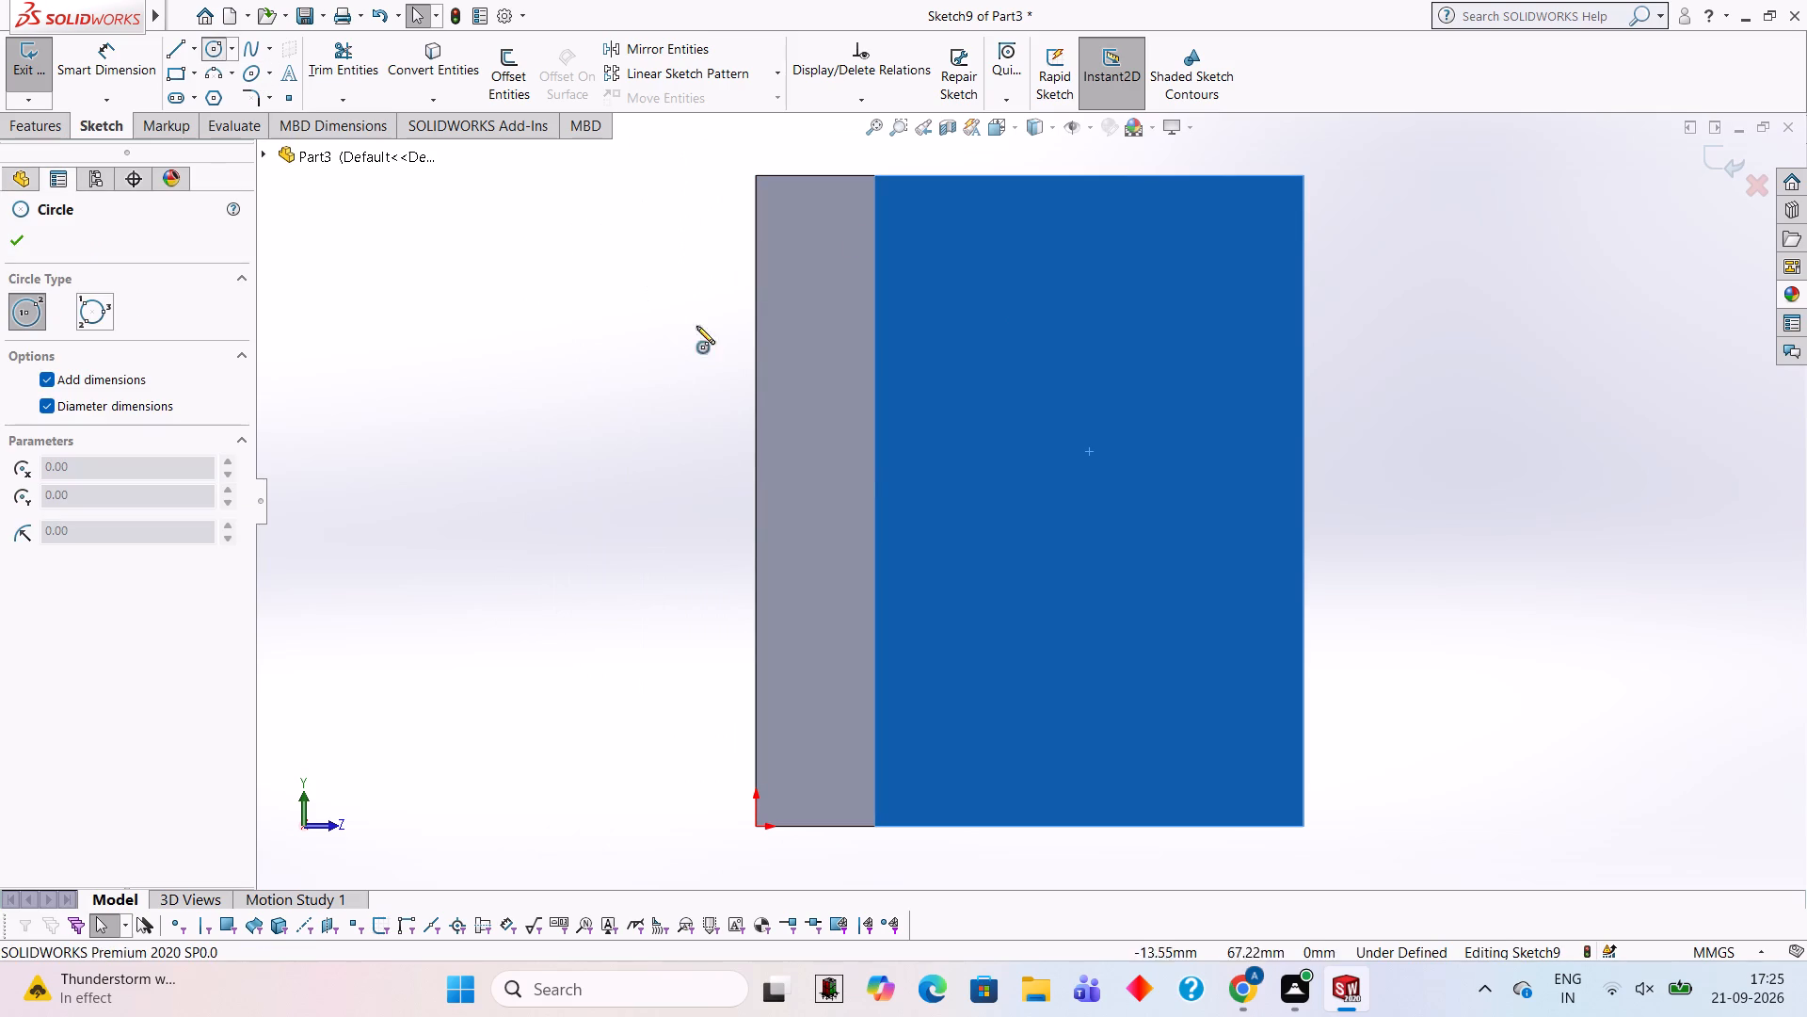
click(1302, 499)
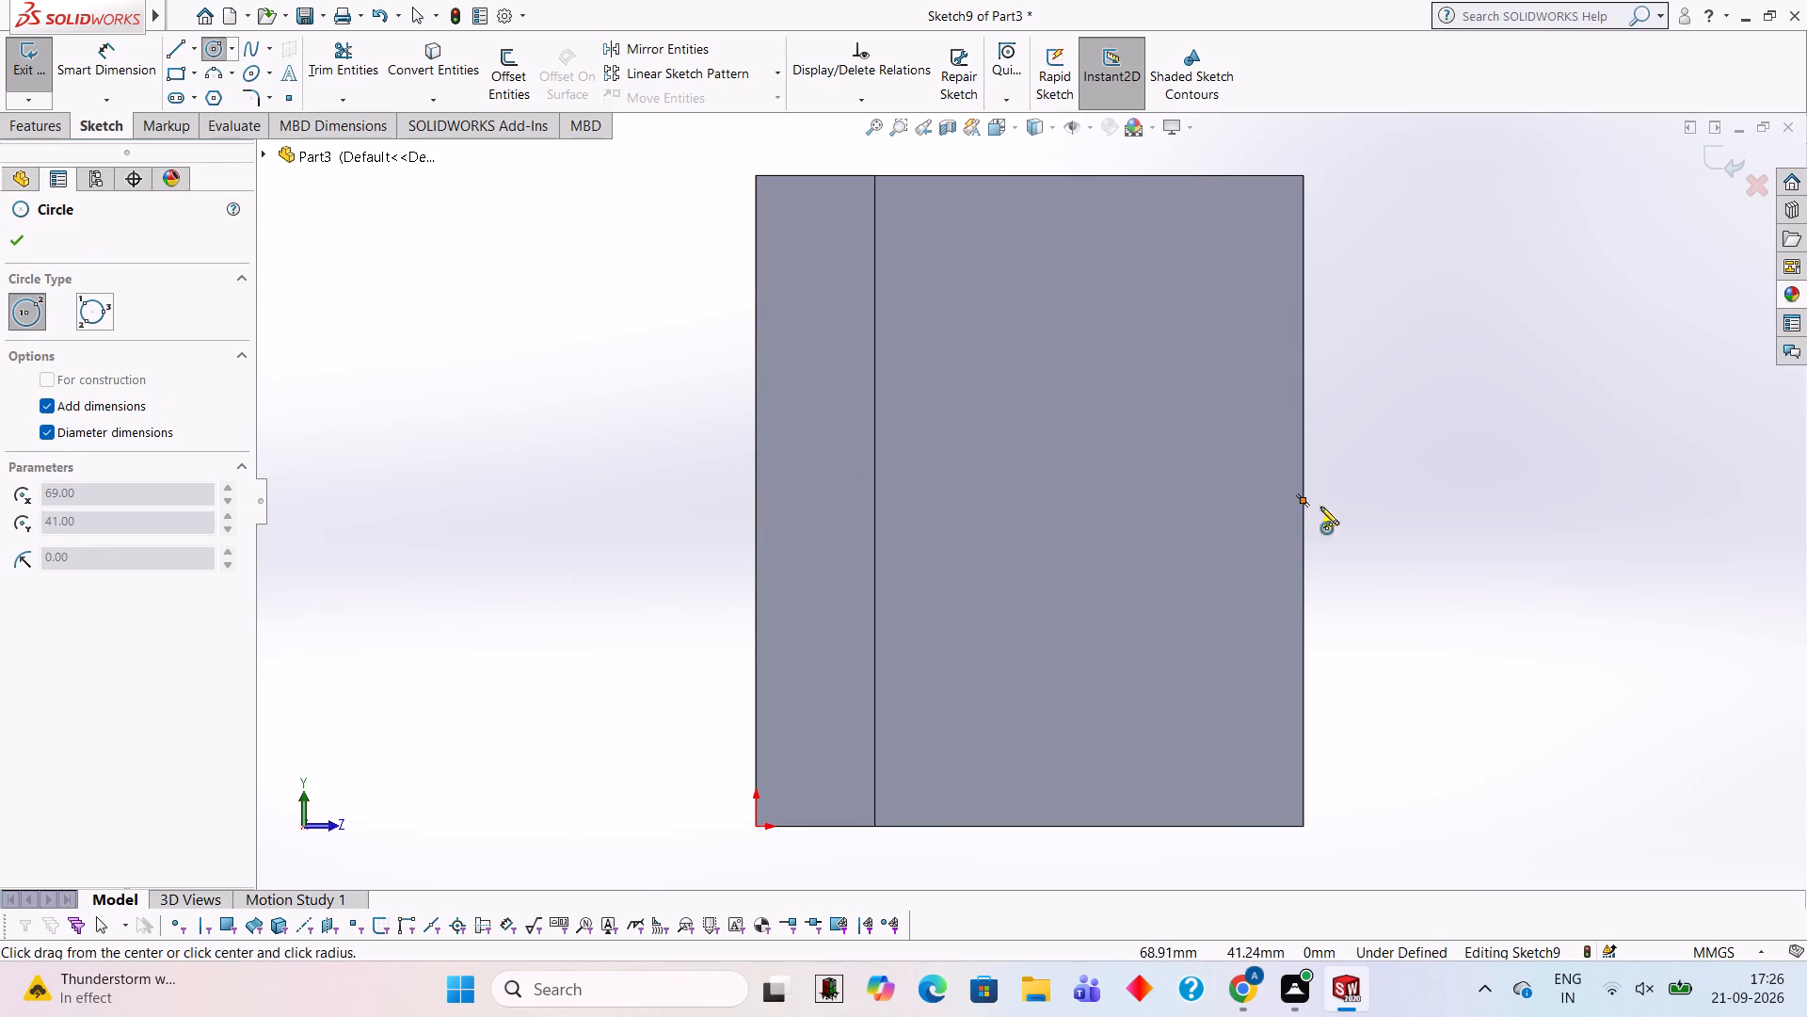
text(44)
key(Return)
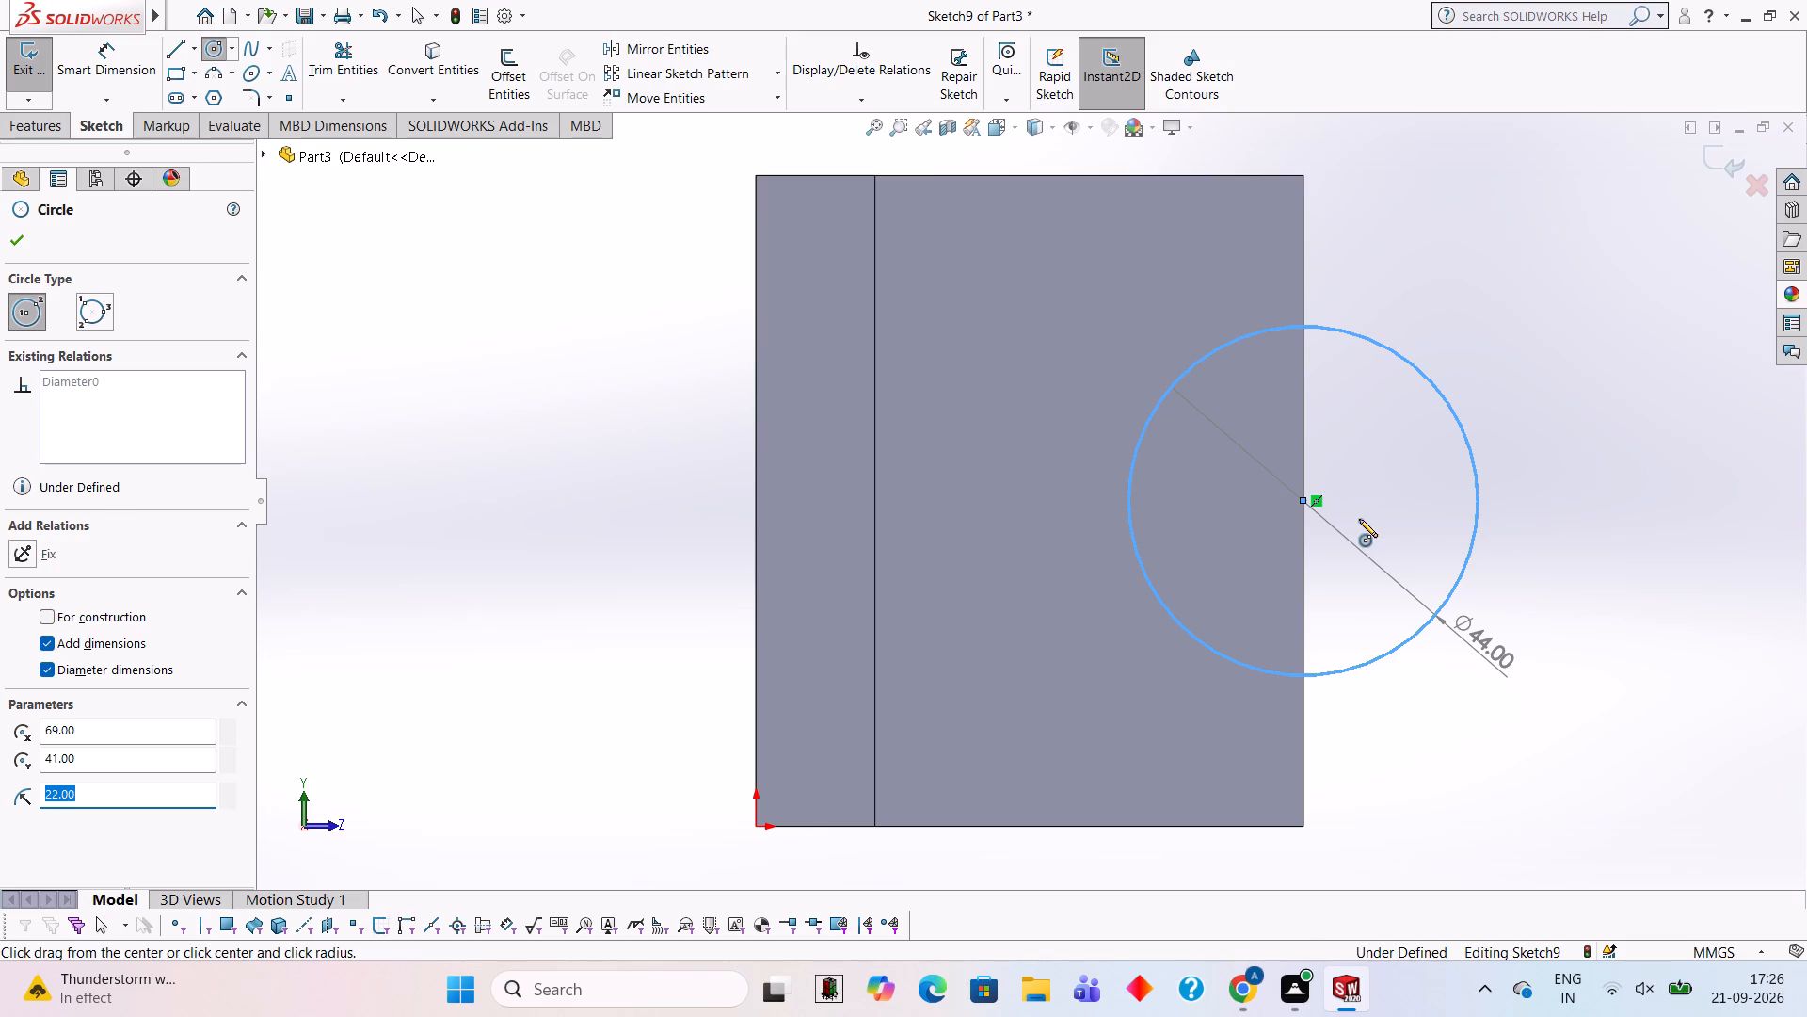
Close the 44 mm circle with a vertical diameter line along the wall's edge and trim away the half outside the wall.
click(176, 39)
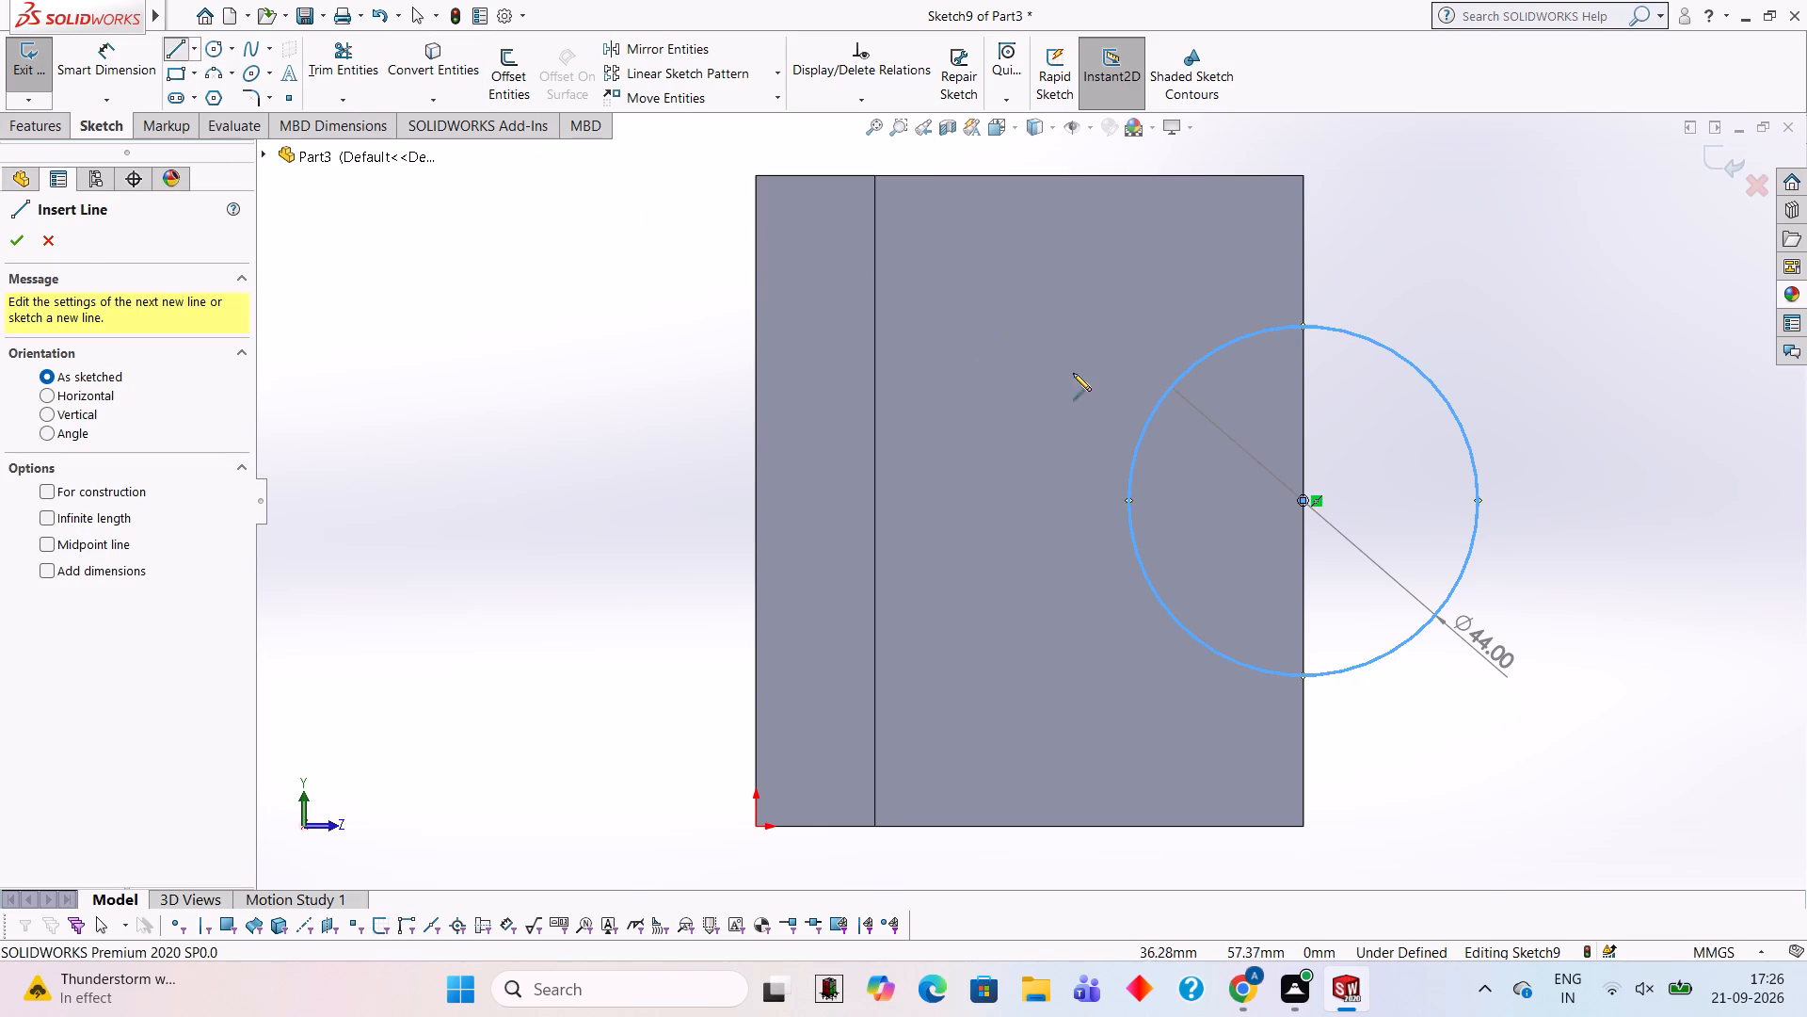
click(1303, 329)
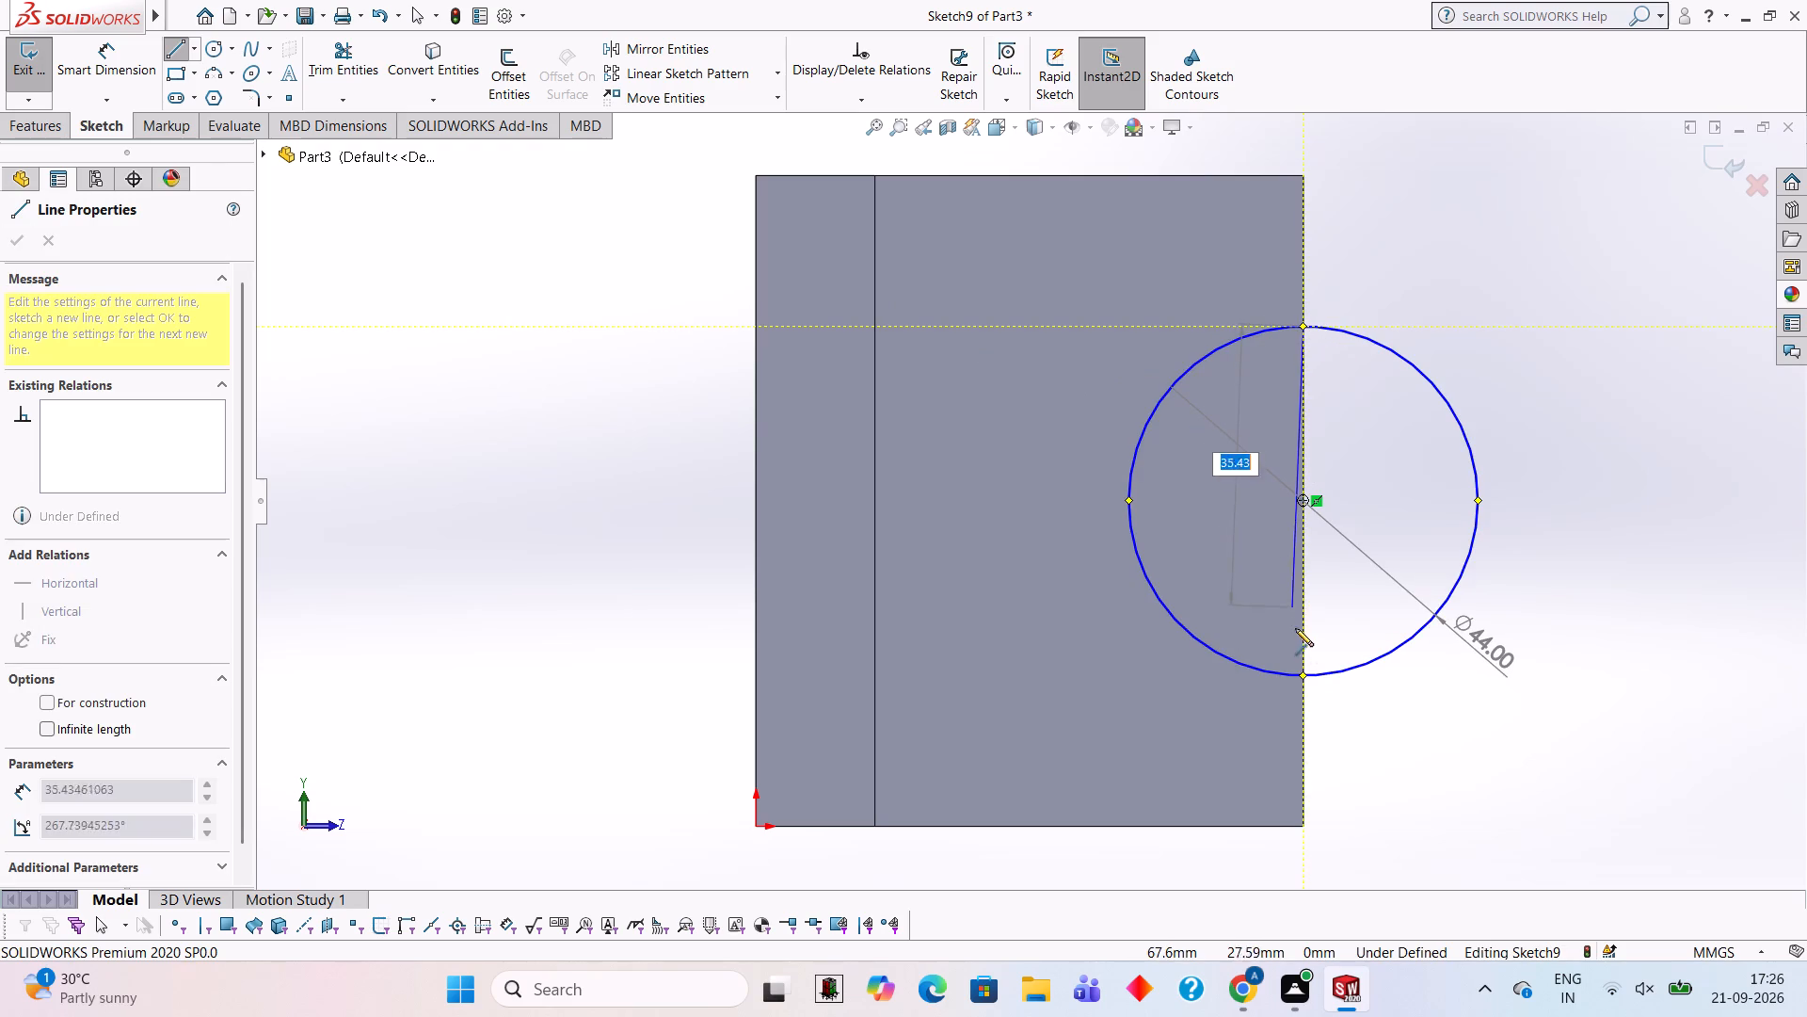
click(1305, 675)
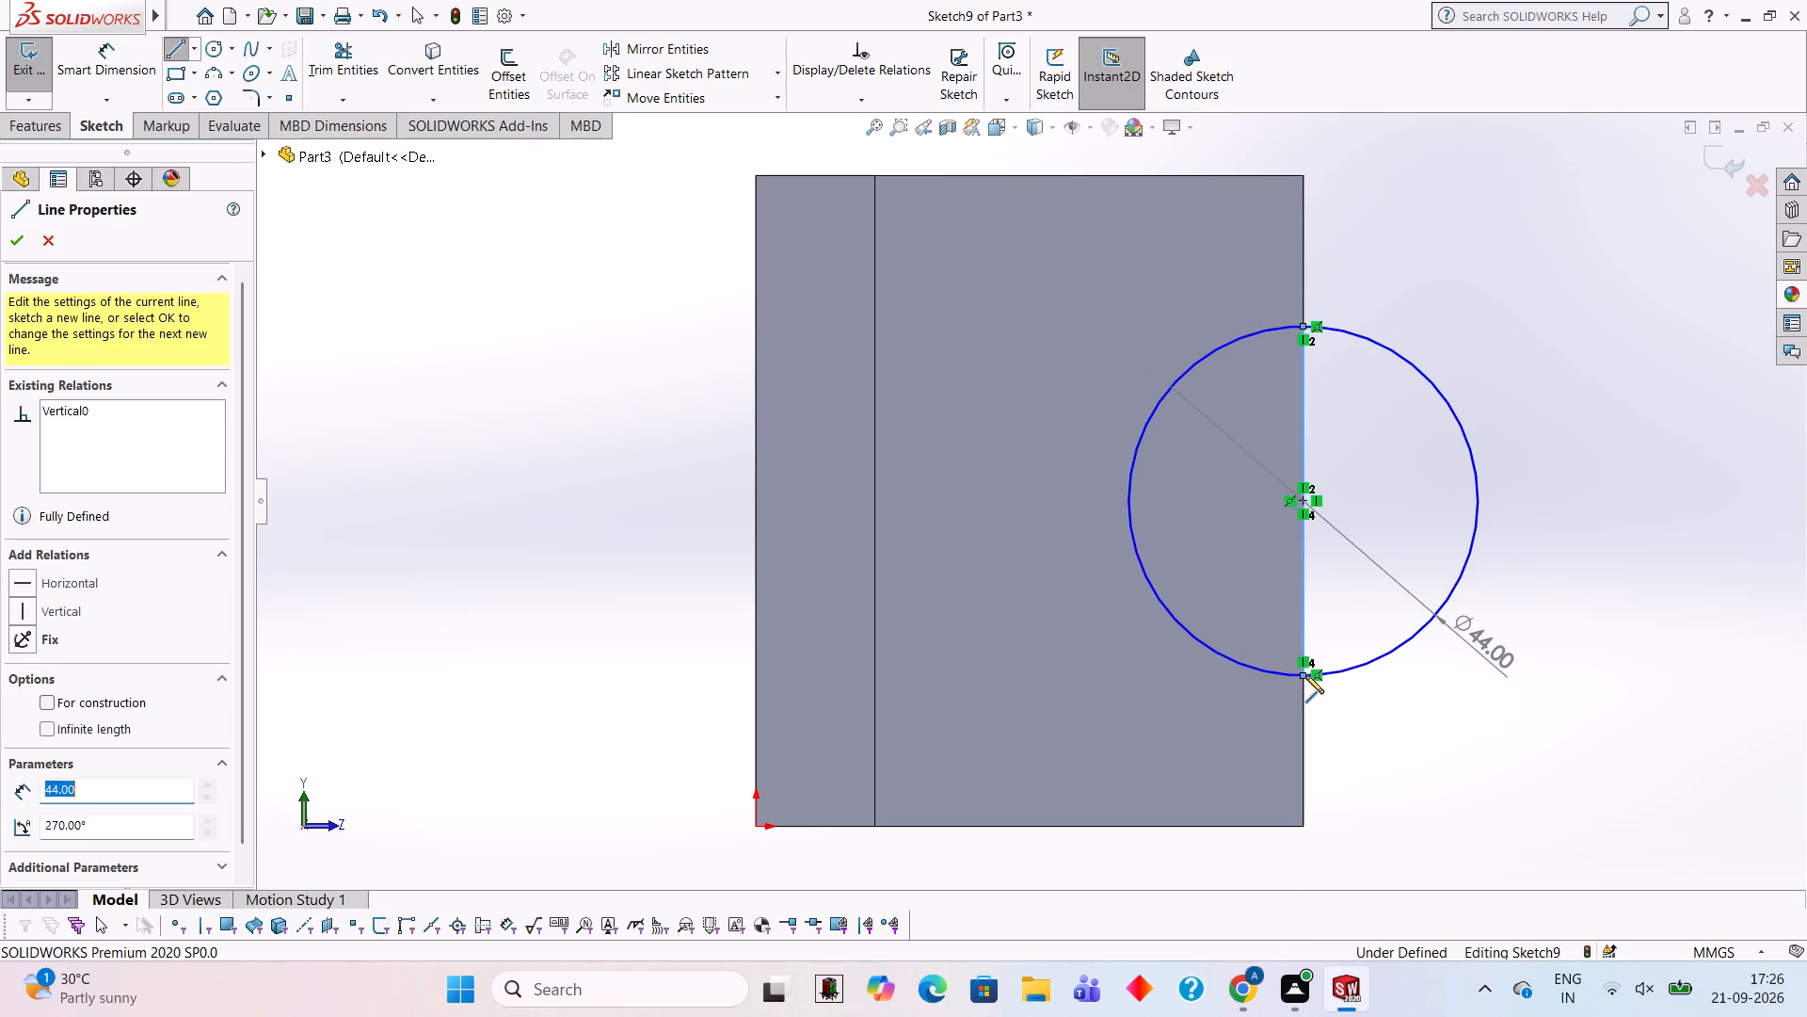
key(Escape)
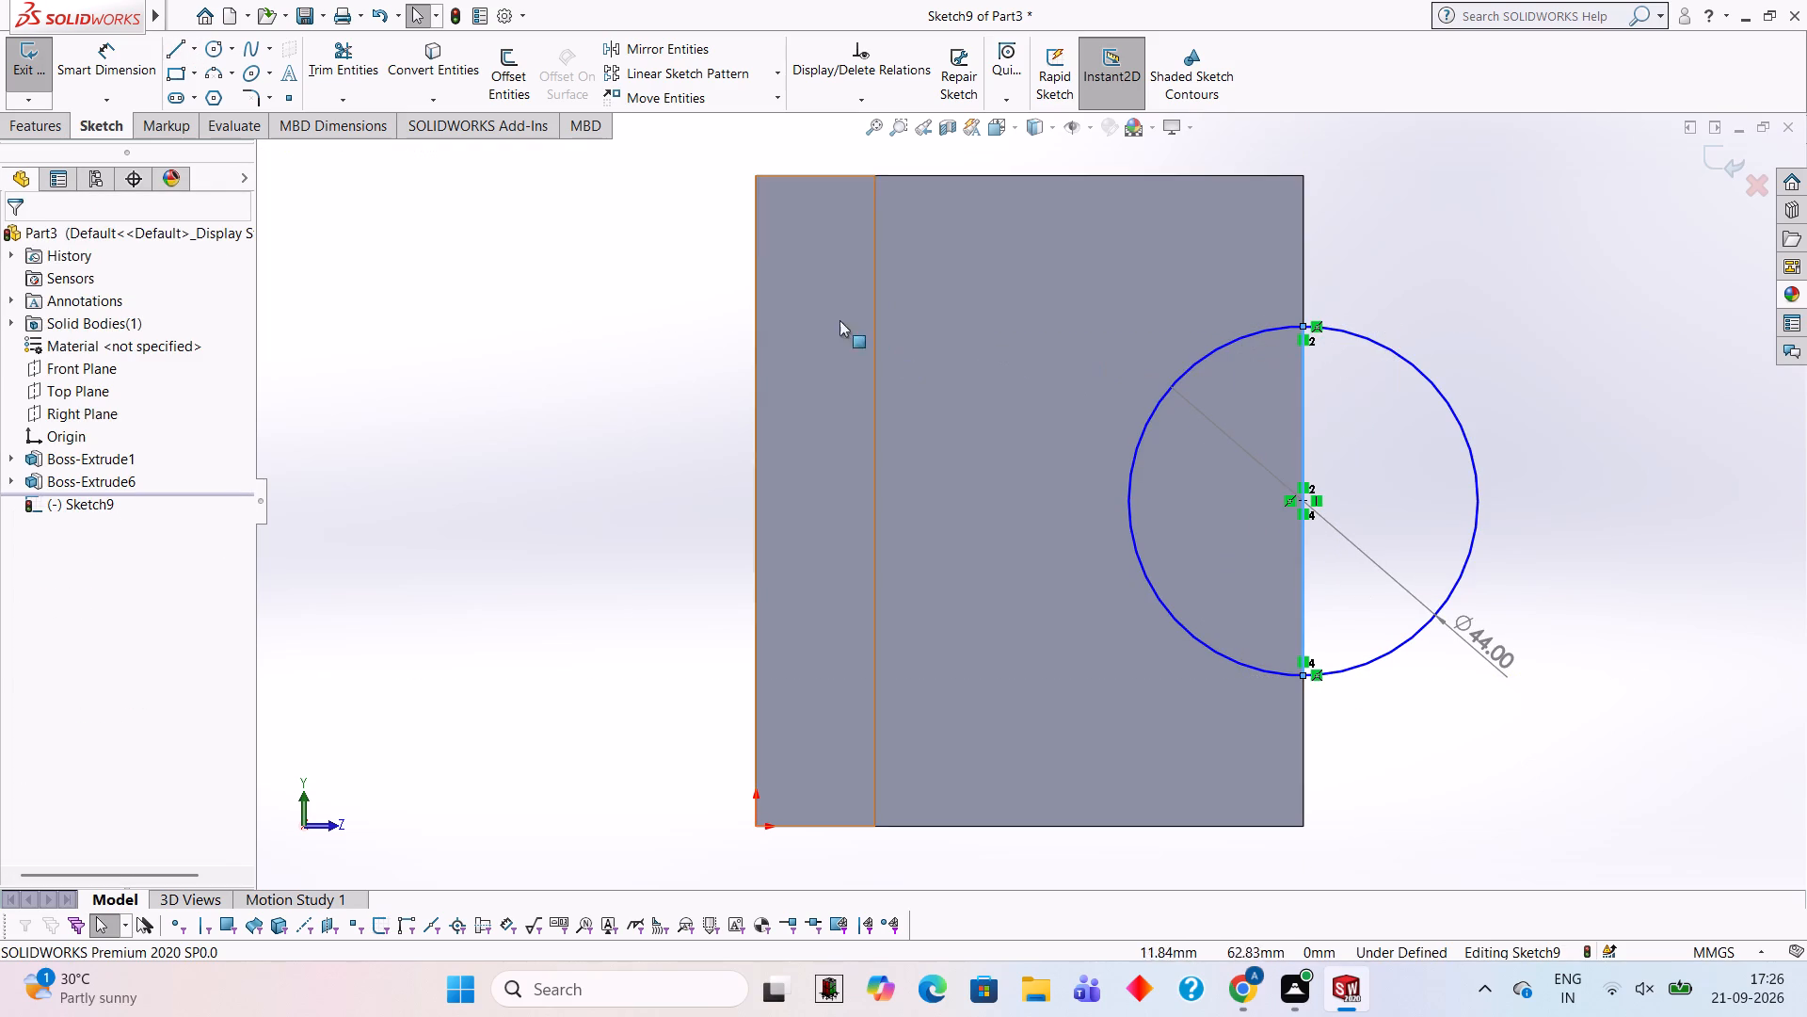
click(361, 58)
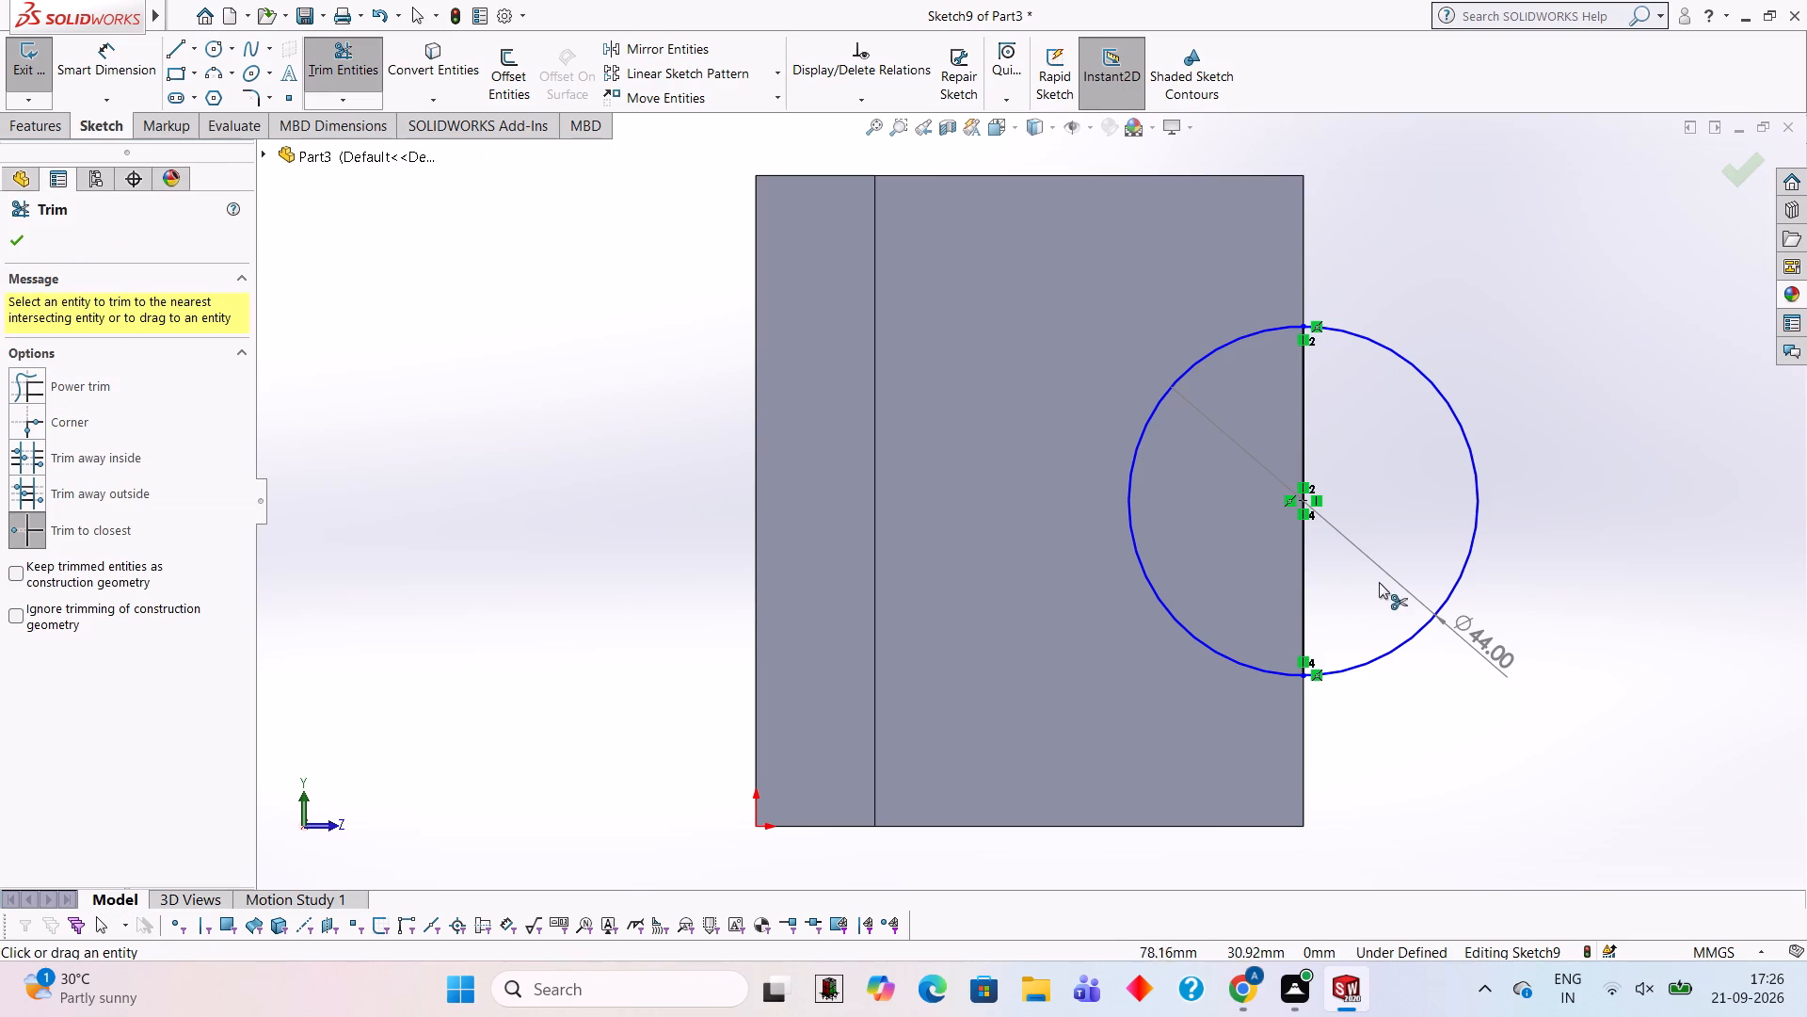
click(1415, 638)
Extrude the half circle 10 mm blind from the wall's inner face with Merge result on.
middle_drag(1411, 466, 1261, 418)
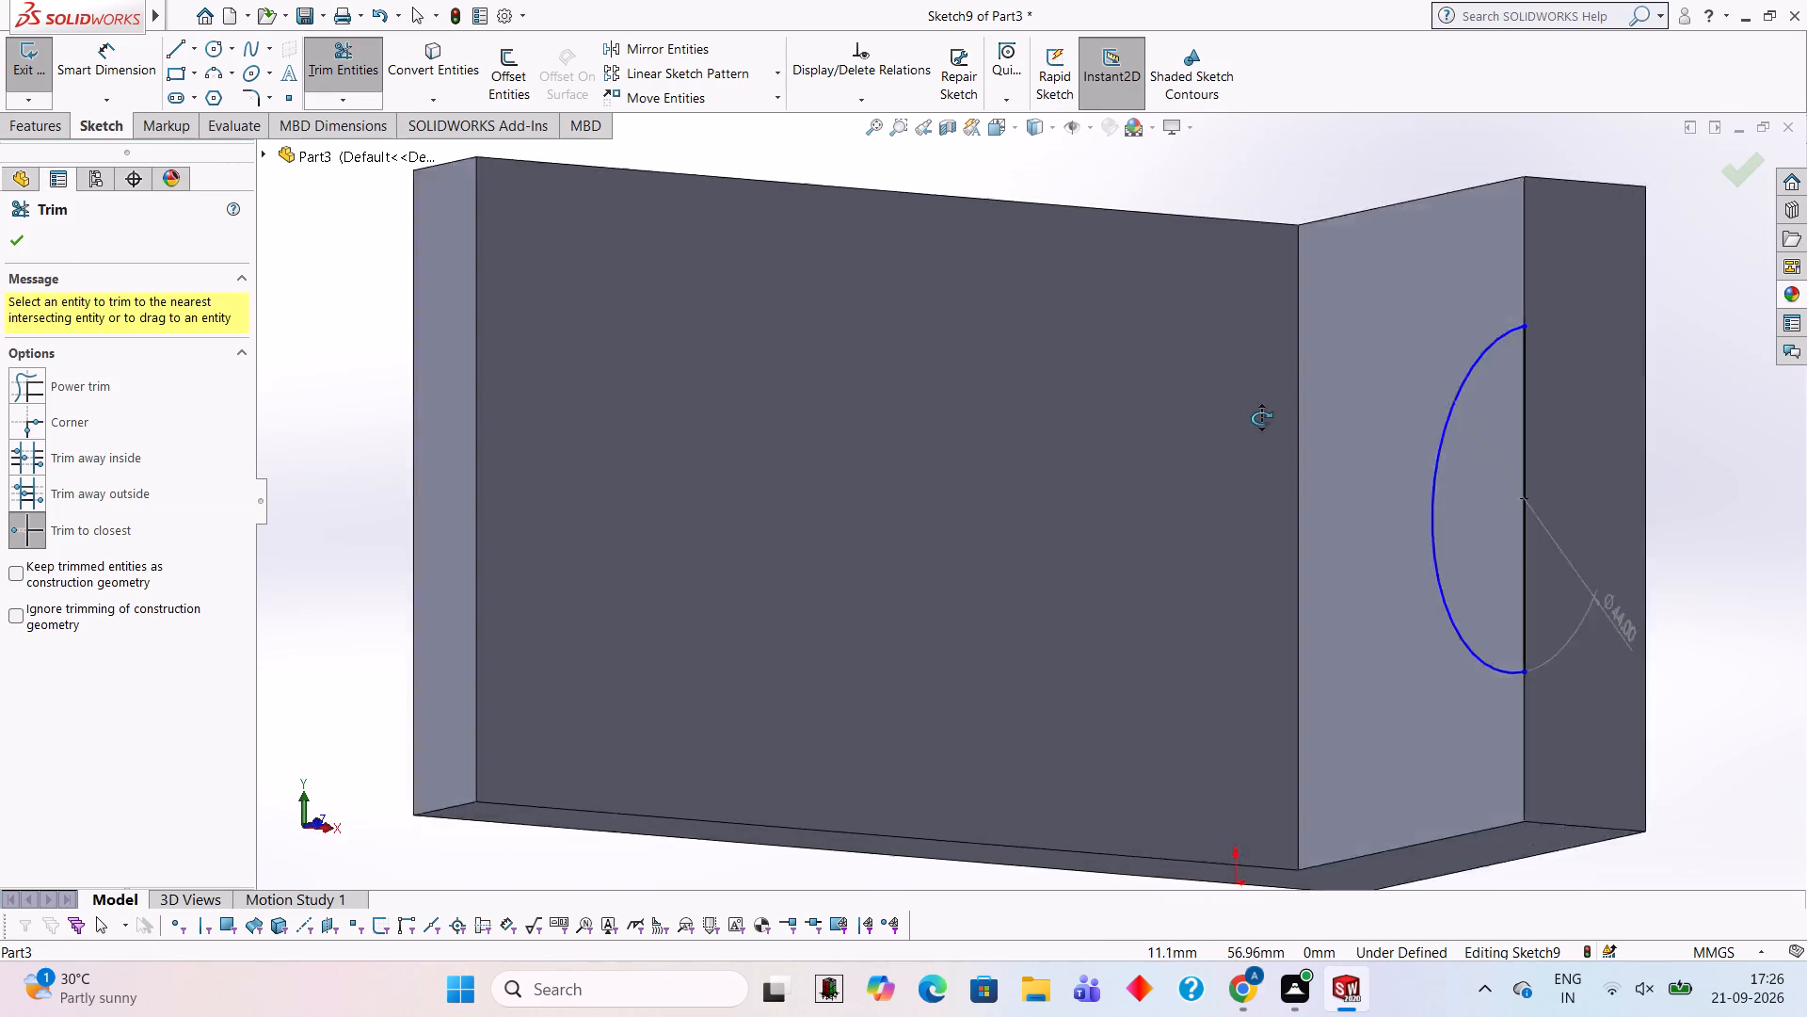
middle_drag(1261, 418, 1408, 483)
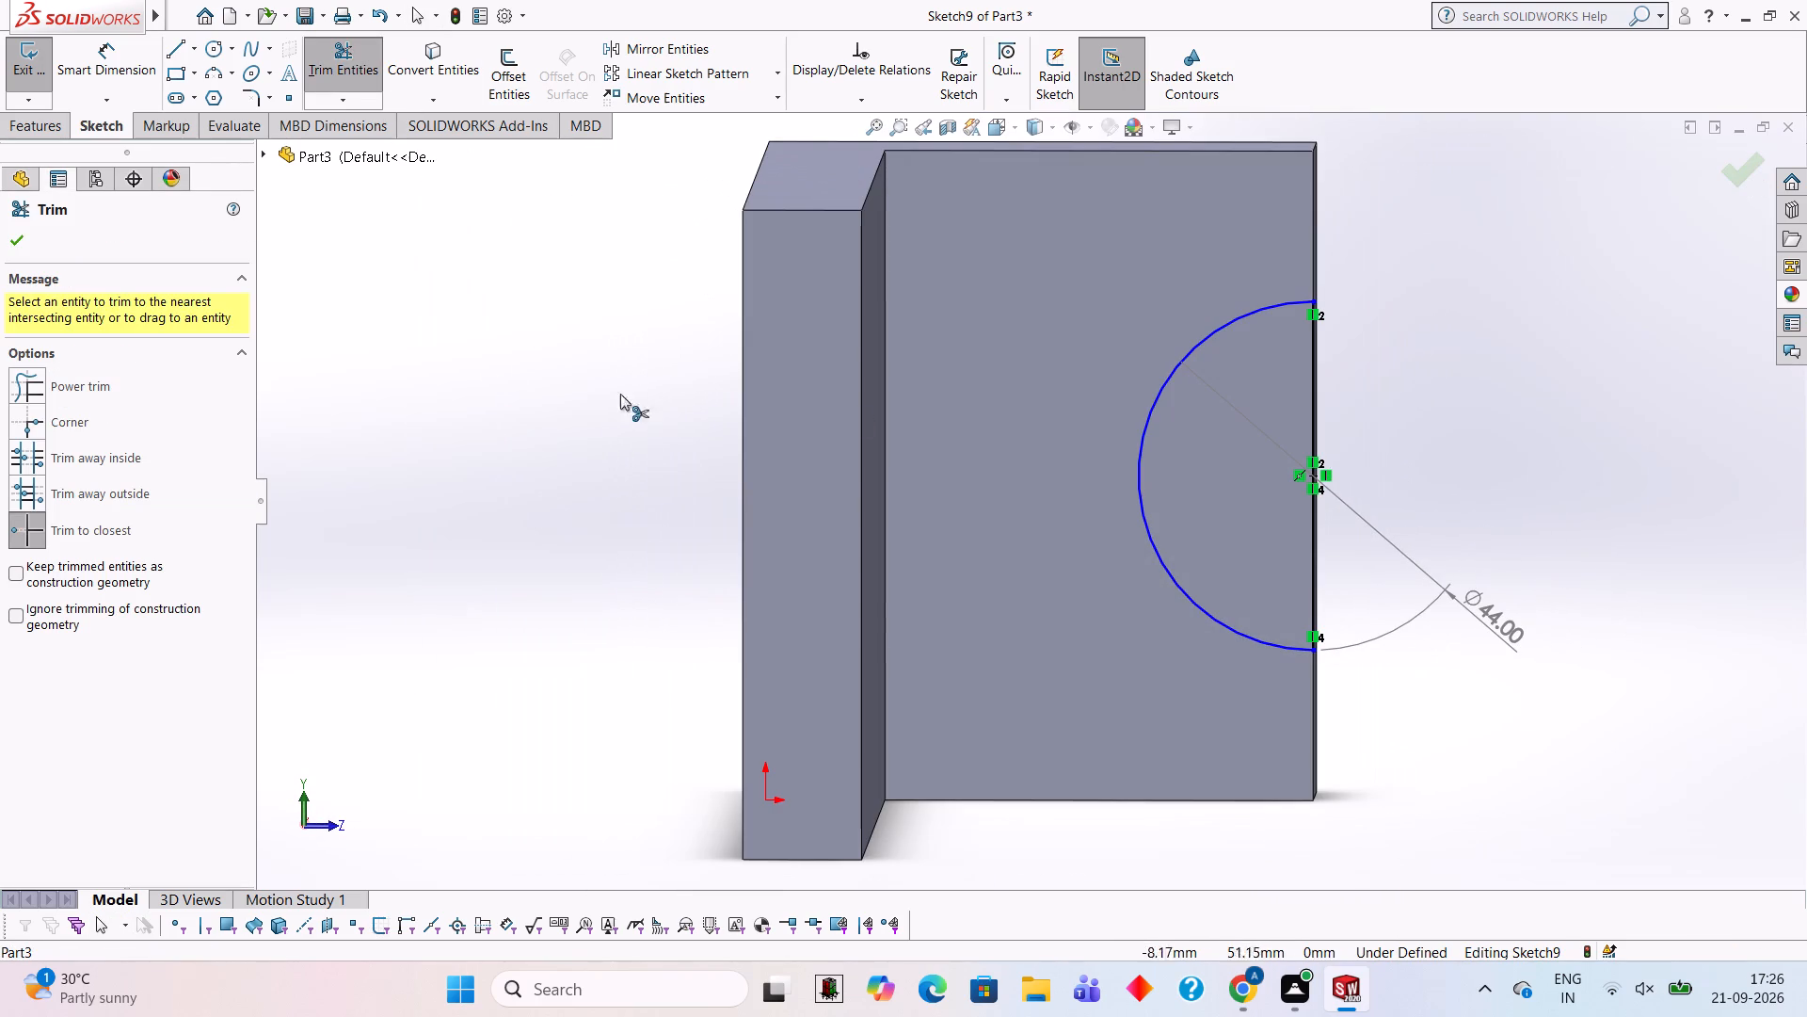
click(38, 114)
click(65, 75)
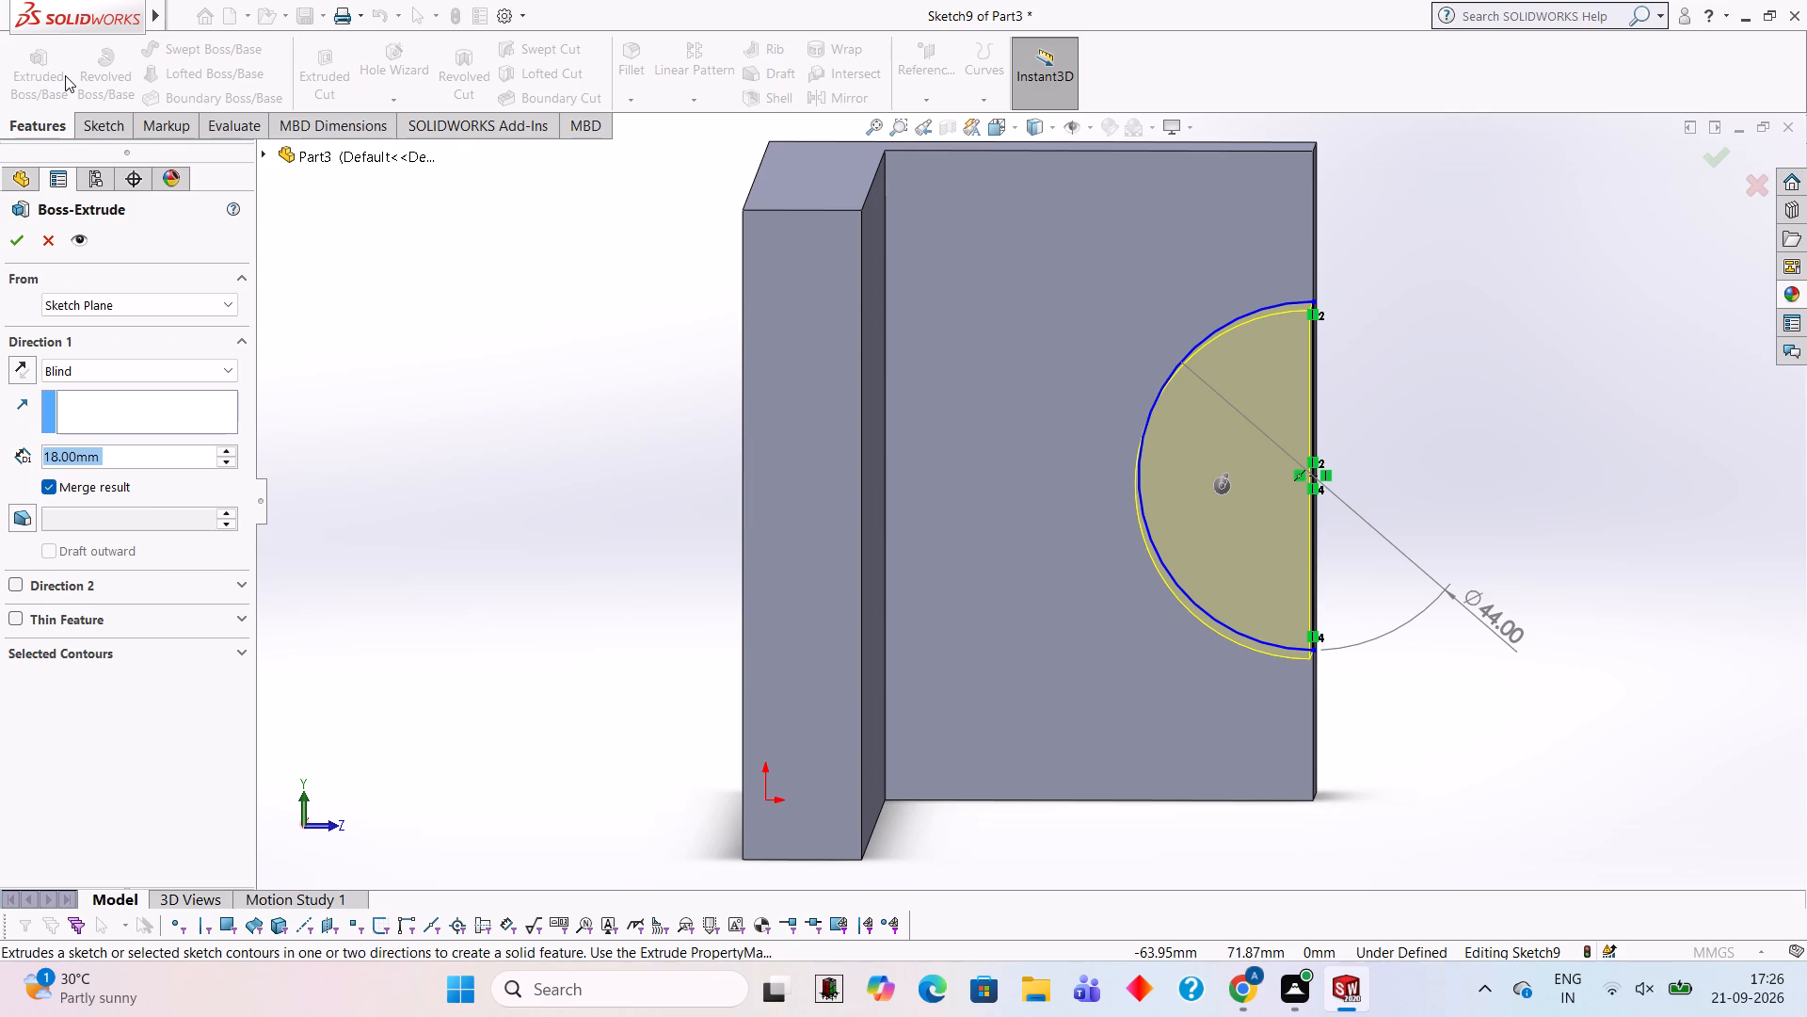
text(10)
key(Return)
drag(65, 75, 7, 105)
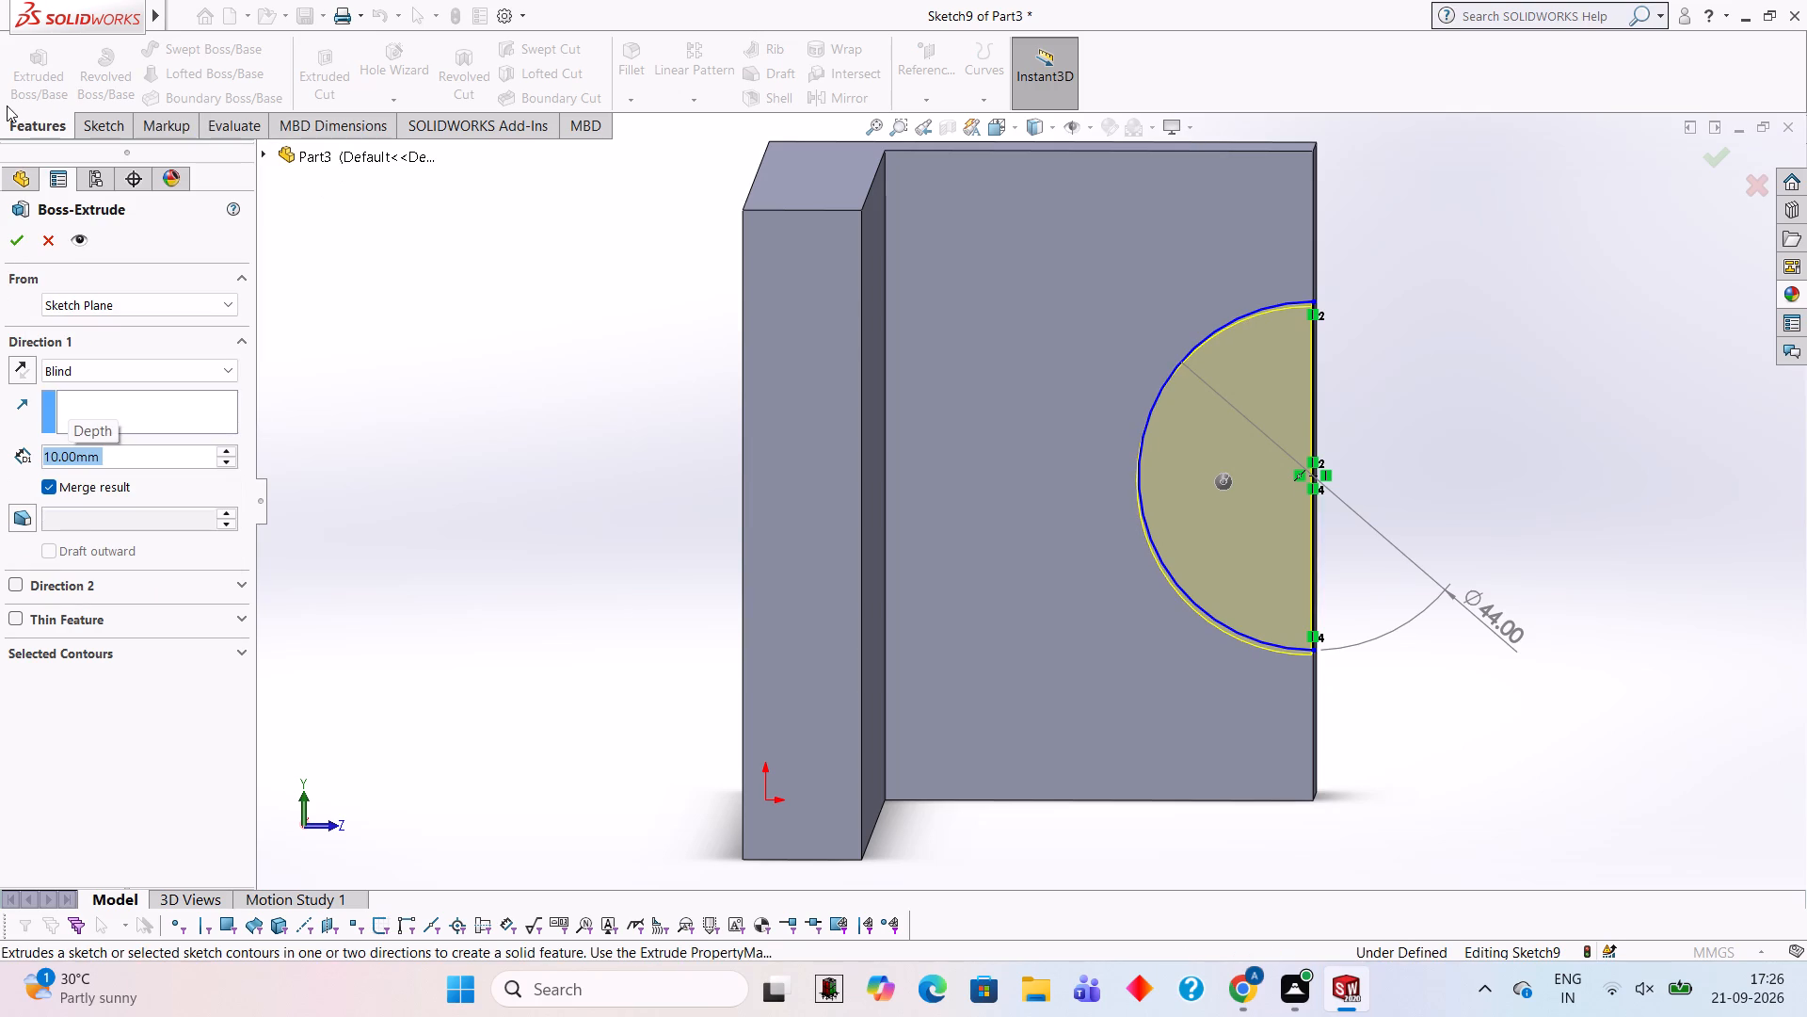
click(26, 238)
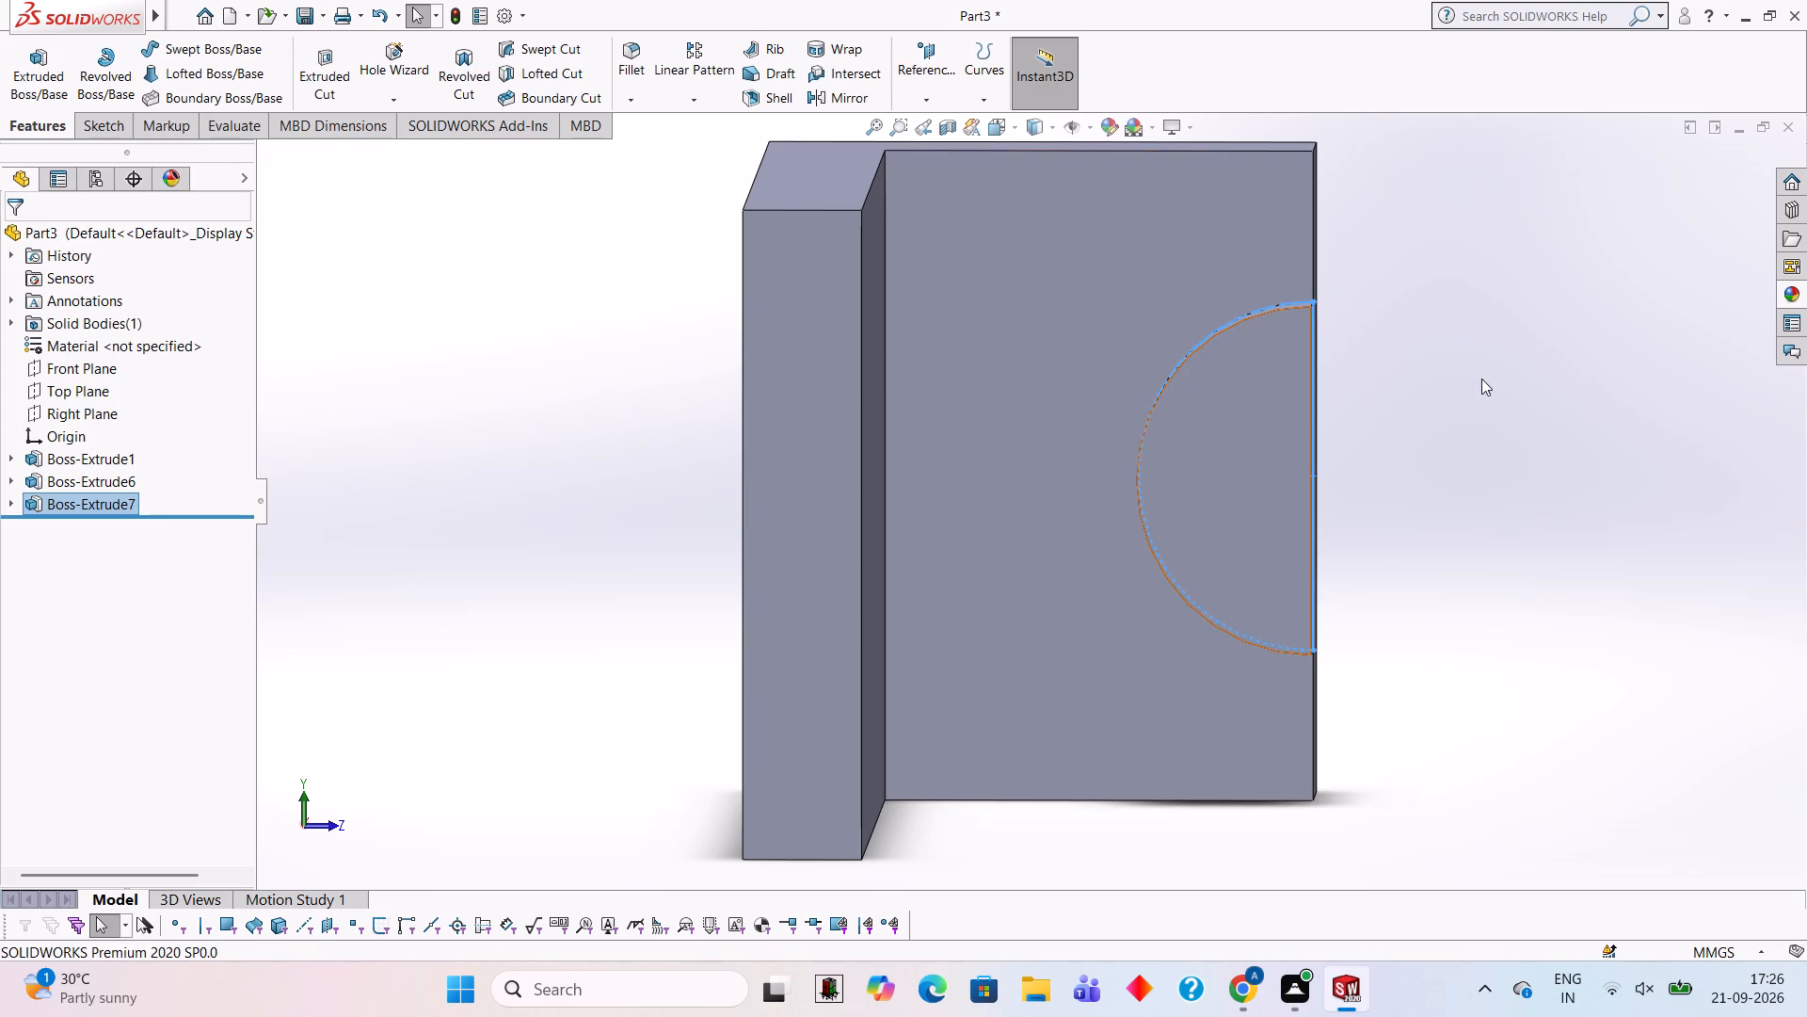
Examine the half-round boss and the side wall from the inner, edge and outer sides.
click(1583, 363)
middle_drag(1571, 363, 1441, 407)
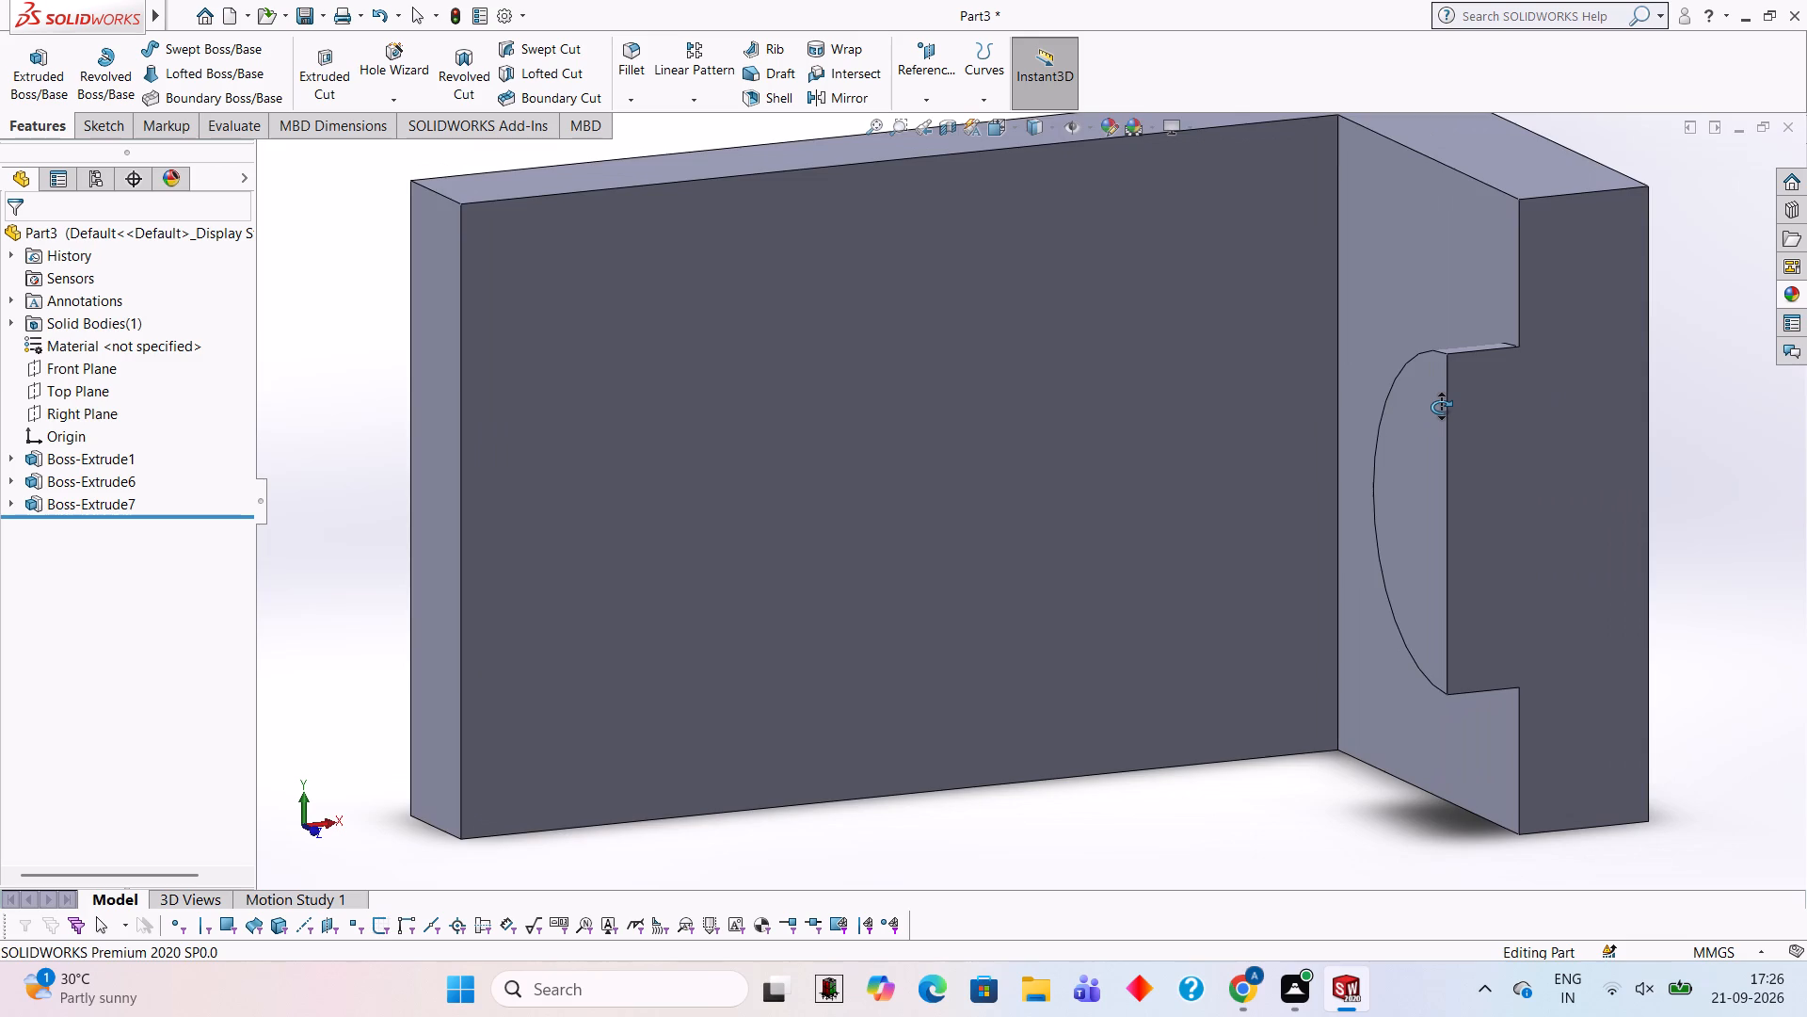
middle_drag(1441, 407, 1425, 361)
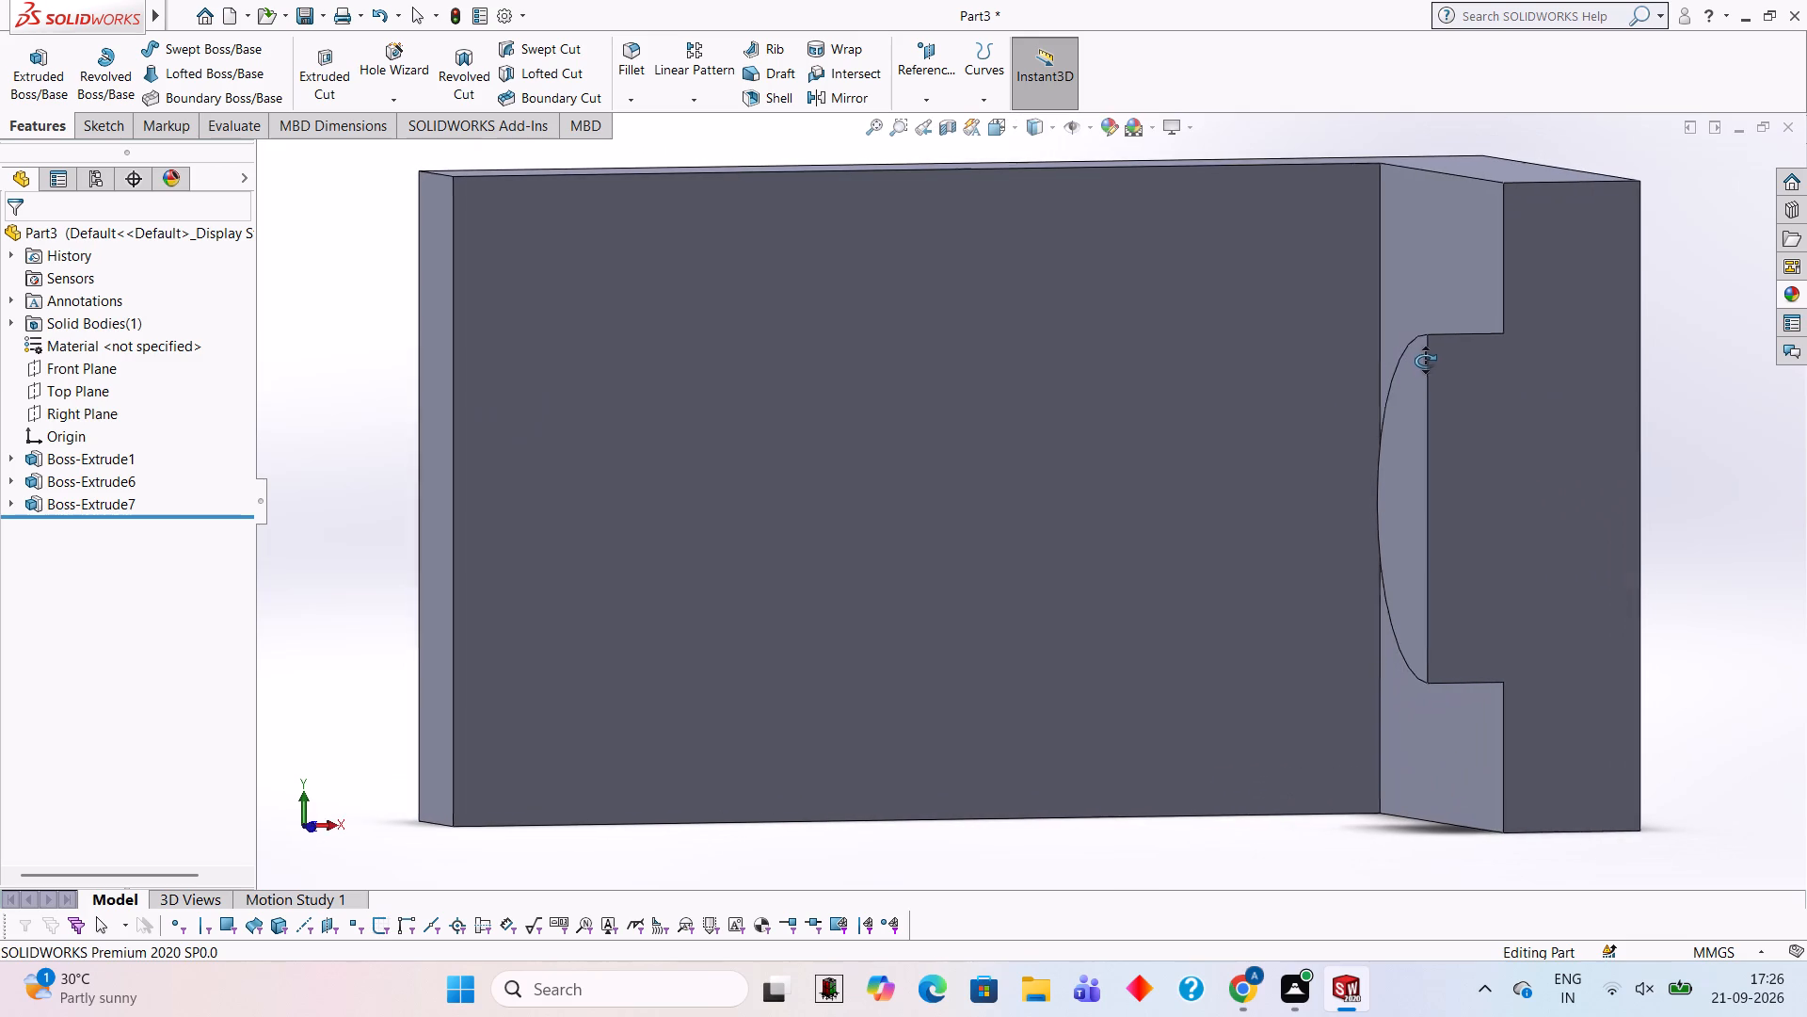
middle_drag(1425, 361, 1555, 358)
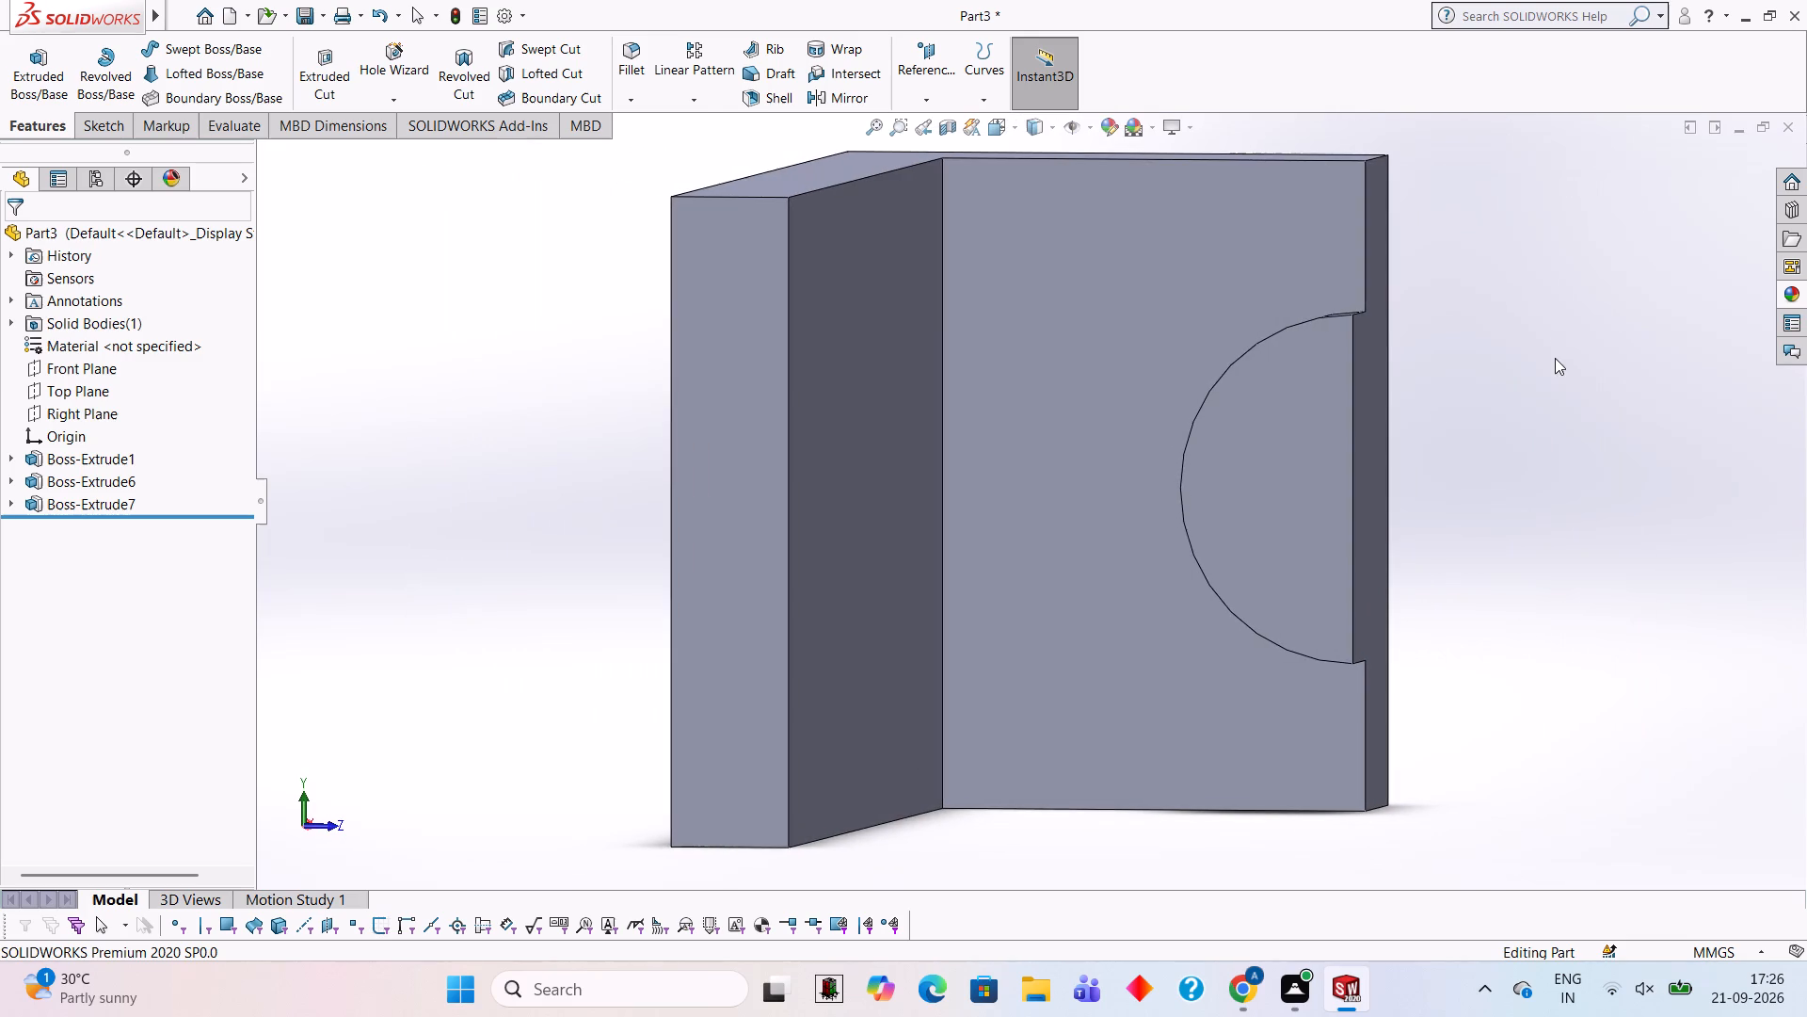
middle_drag(1548, 375, 1561, 383)
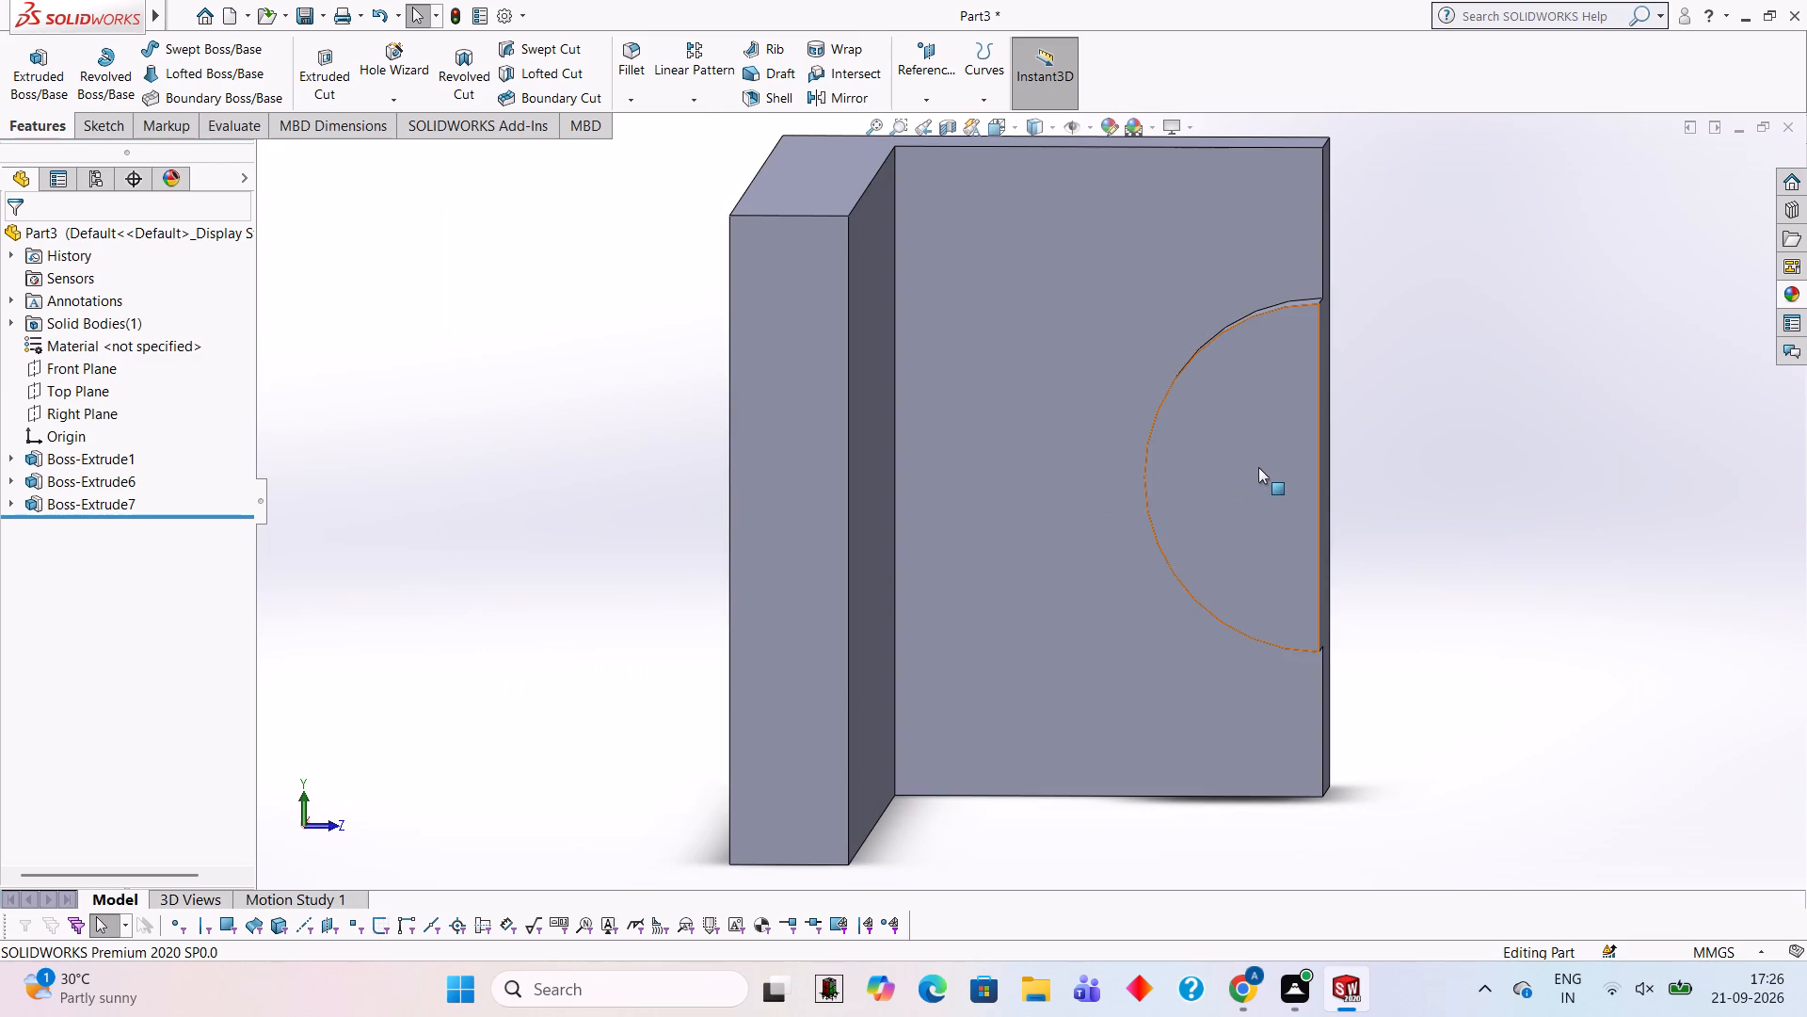
click(1258, 467)
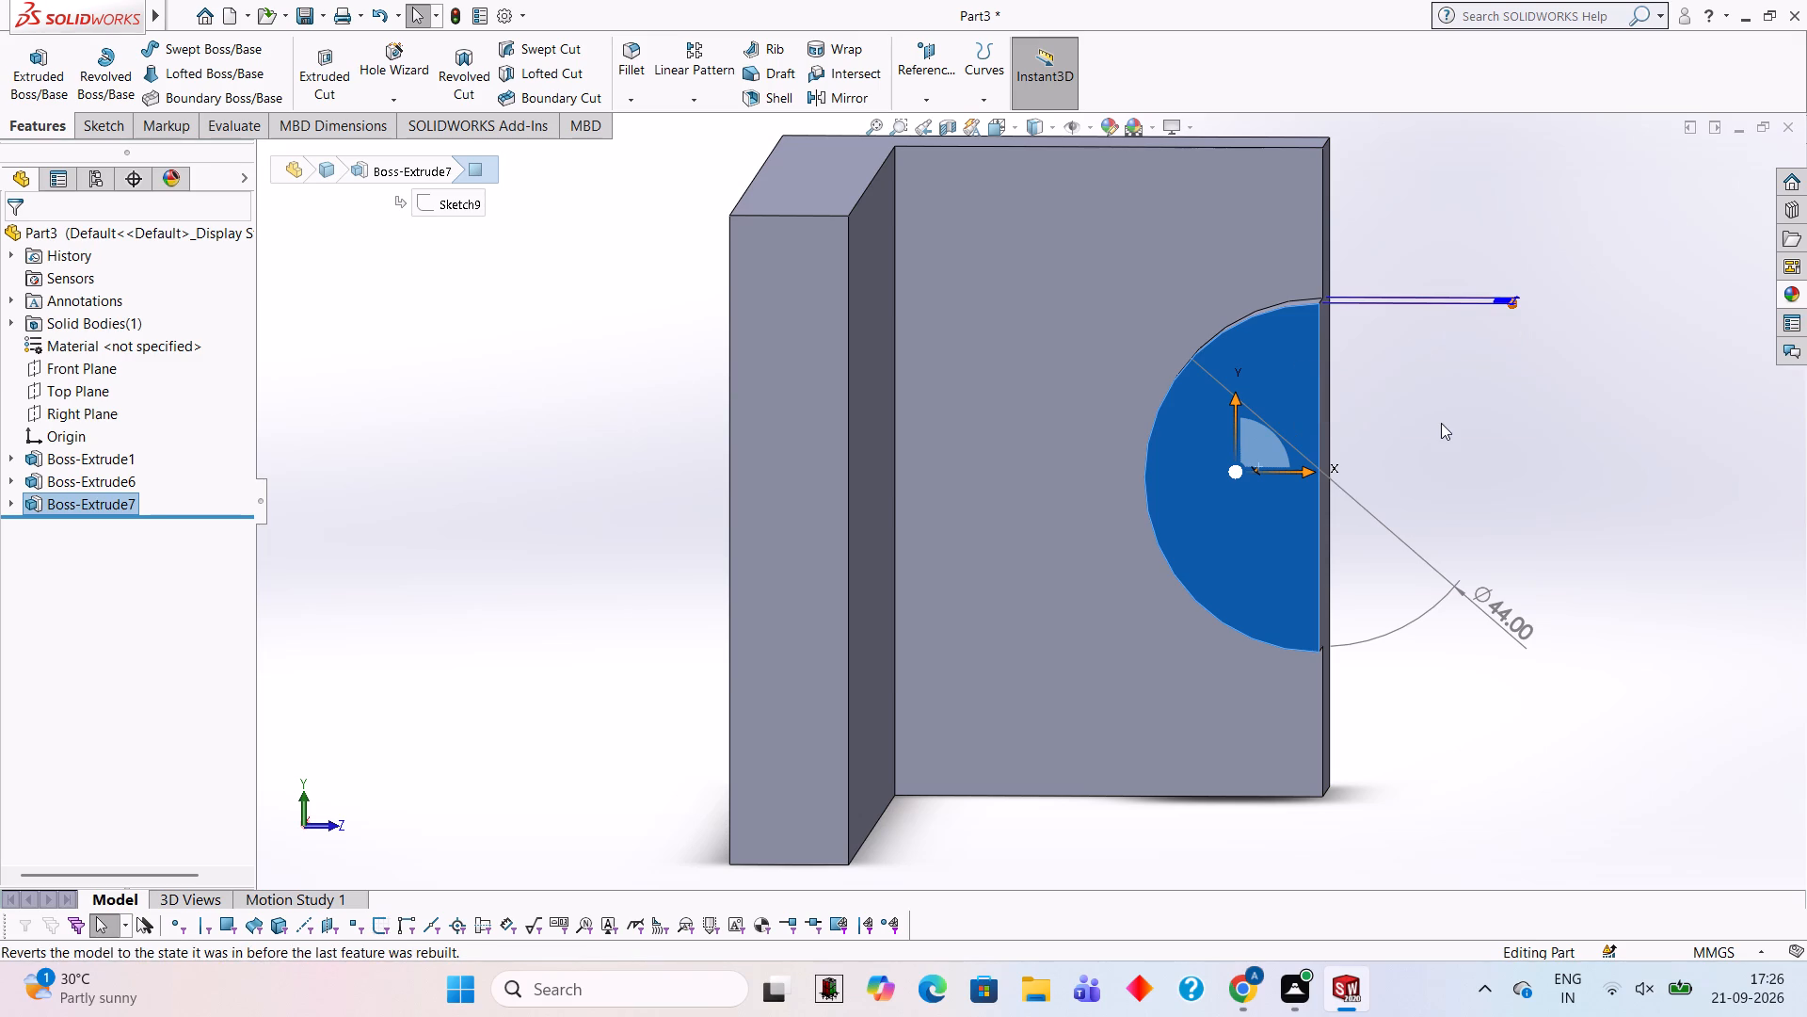
key(Escape)
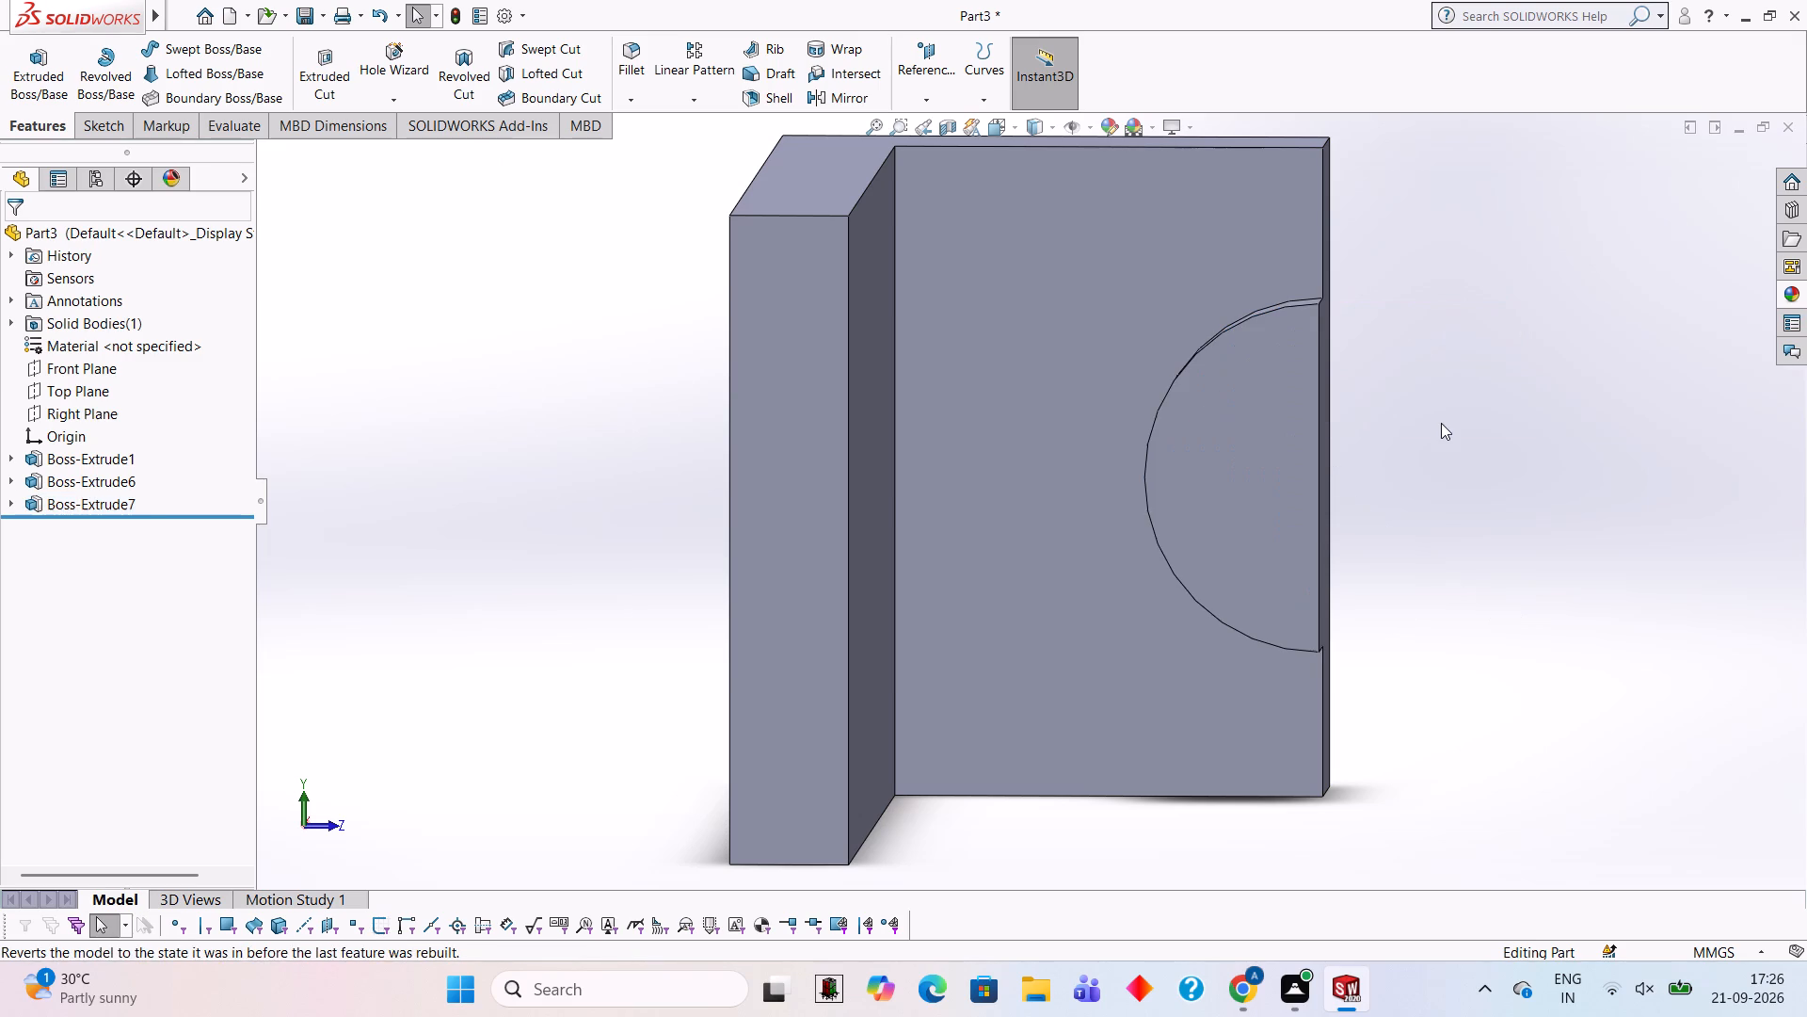
middle_drag(1546, 477, 585, 454)
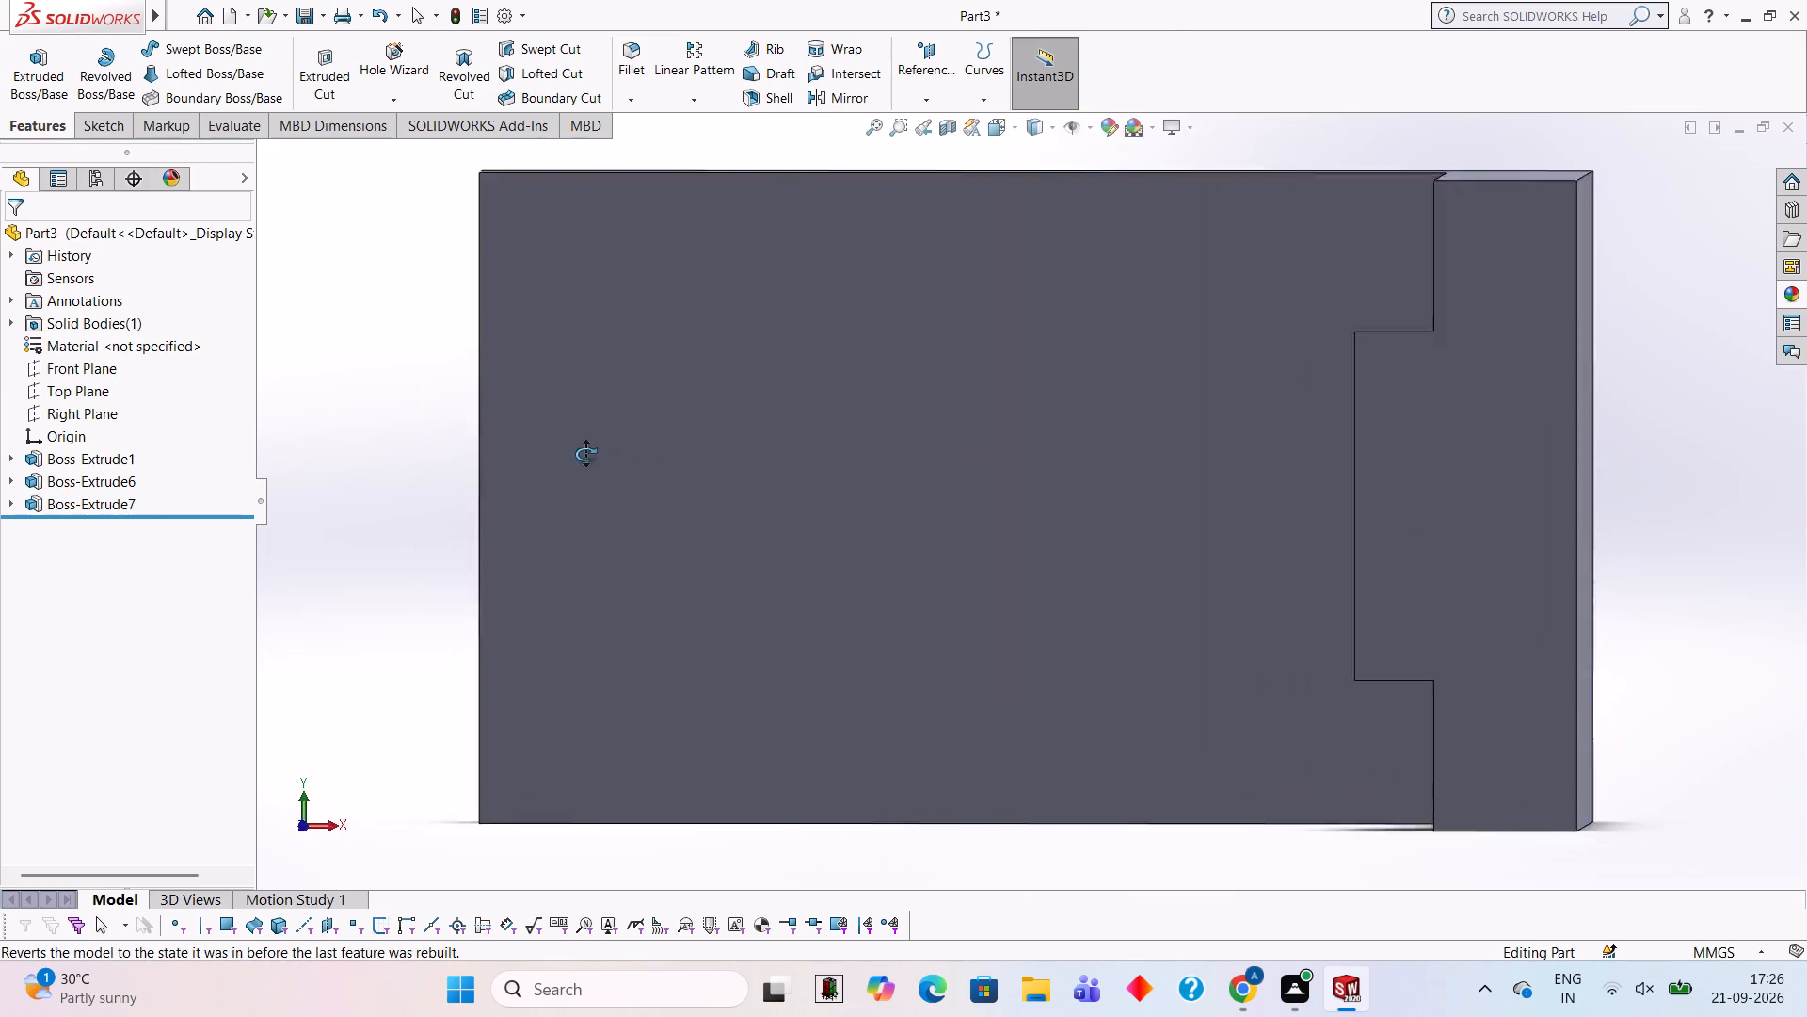
middle_drag(585, 454, 432, 454)
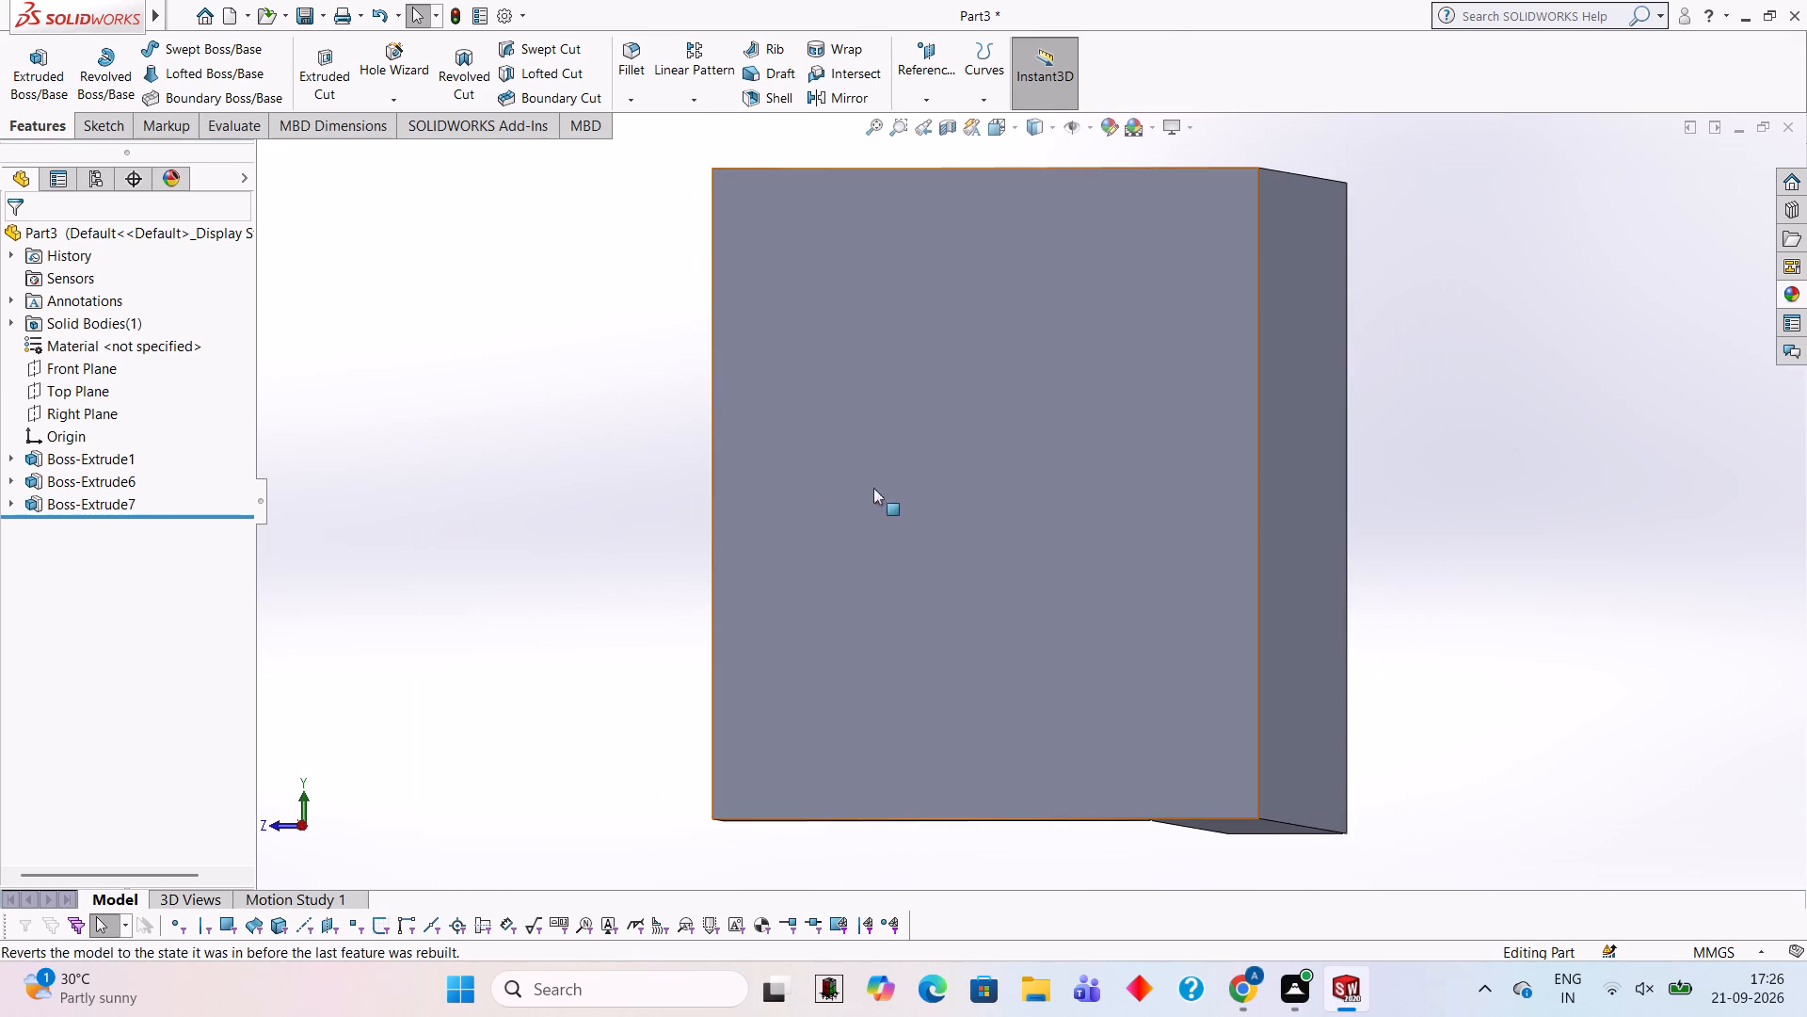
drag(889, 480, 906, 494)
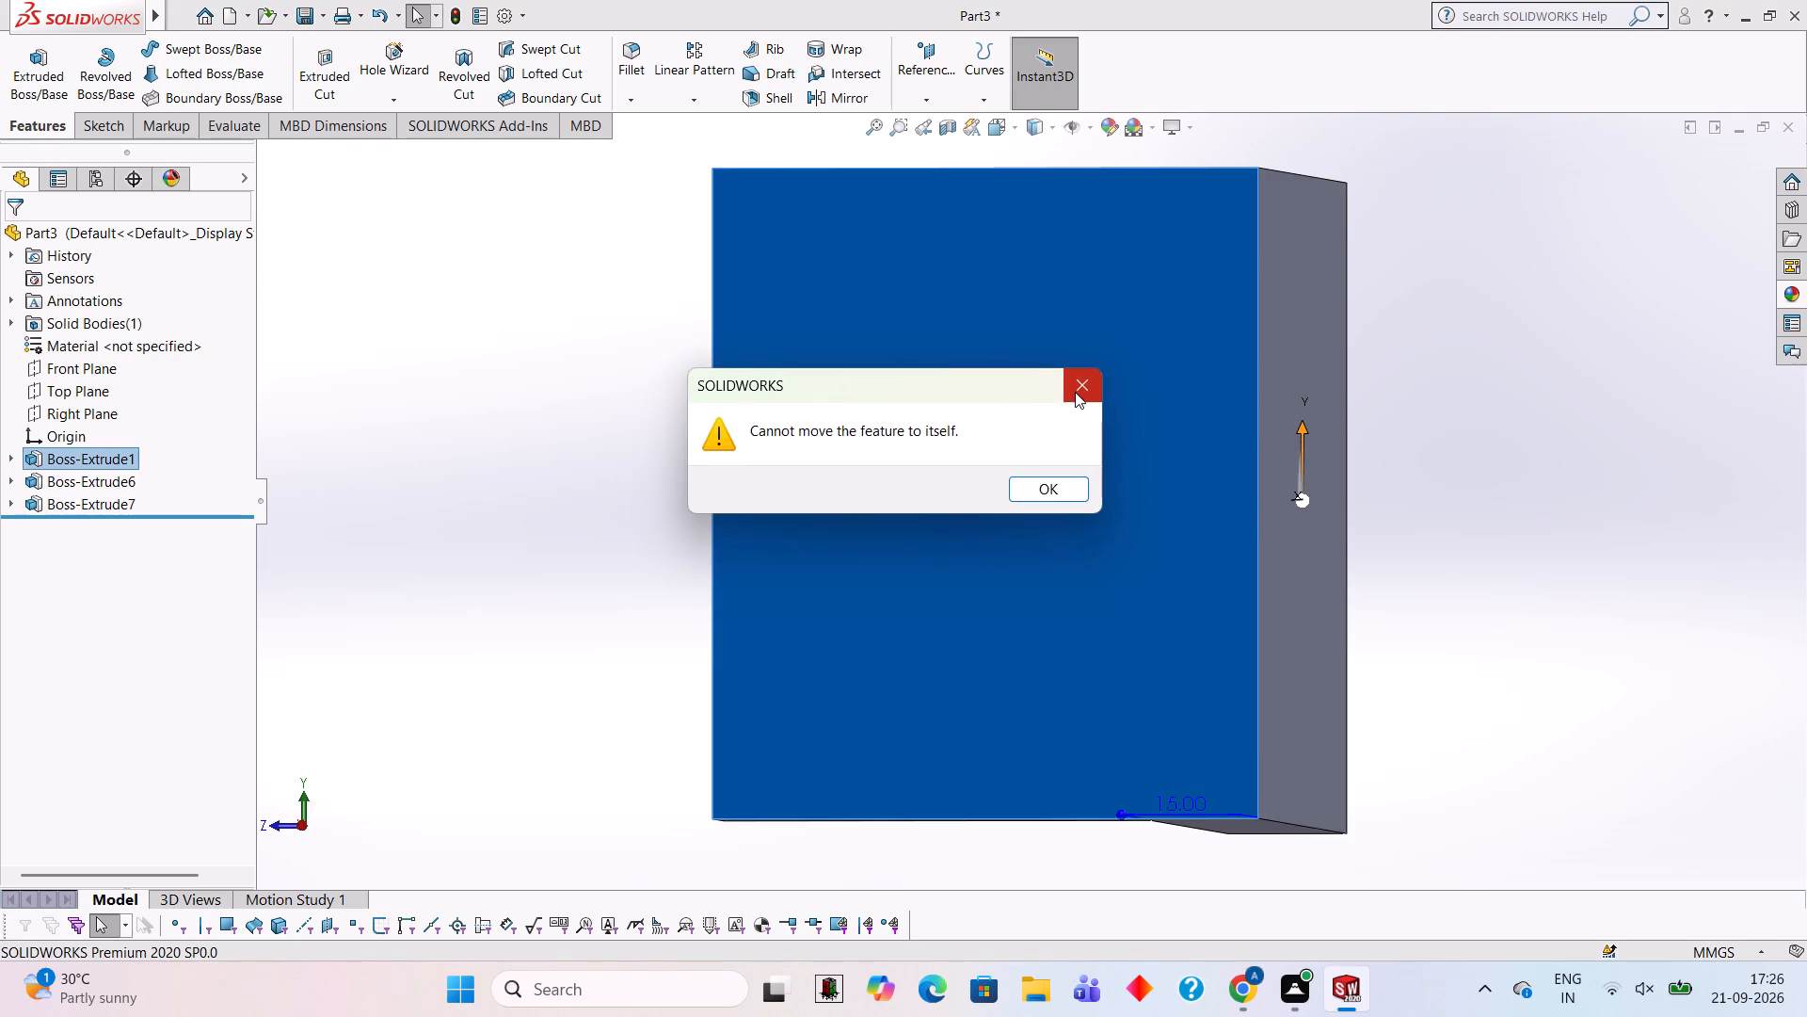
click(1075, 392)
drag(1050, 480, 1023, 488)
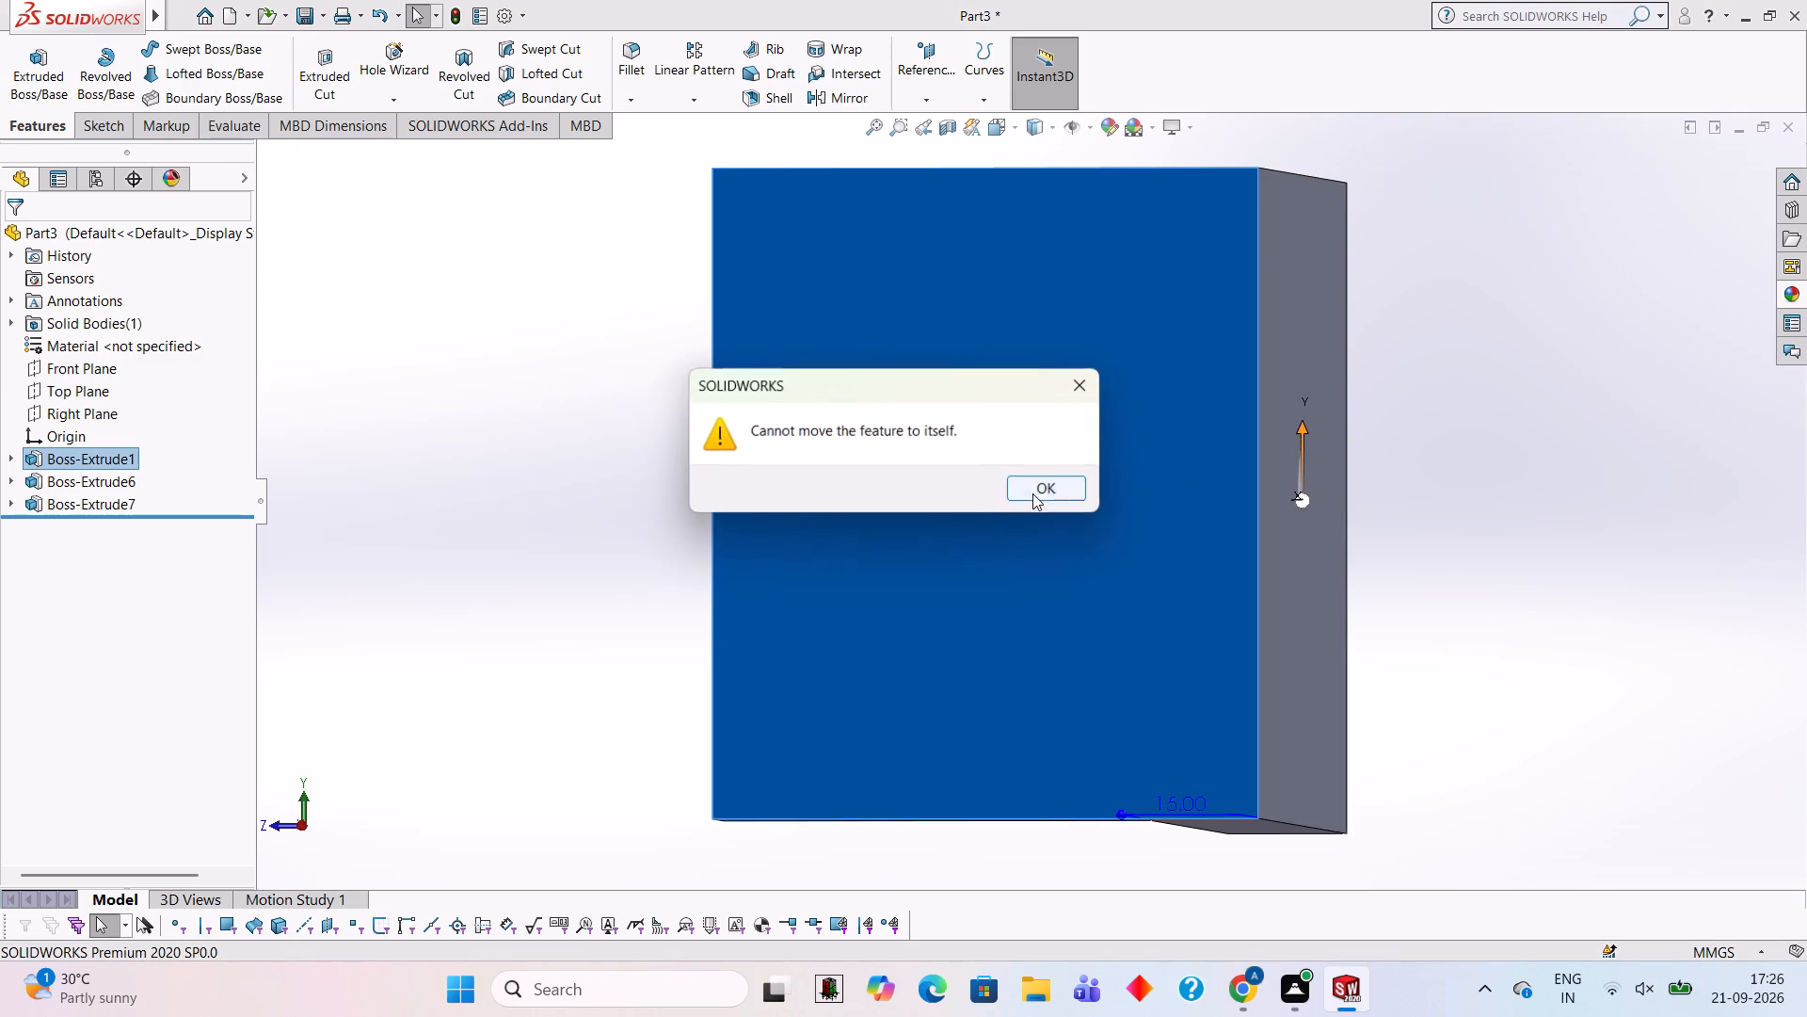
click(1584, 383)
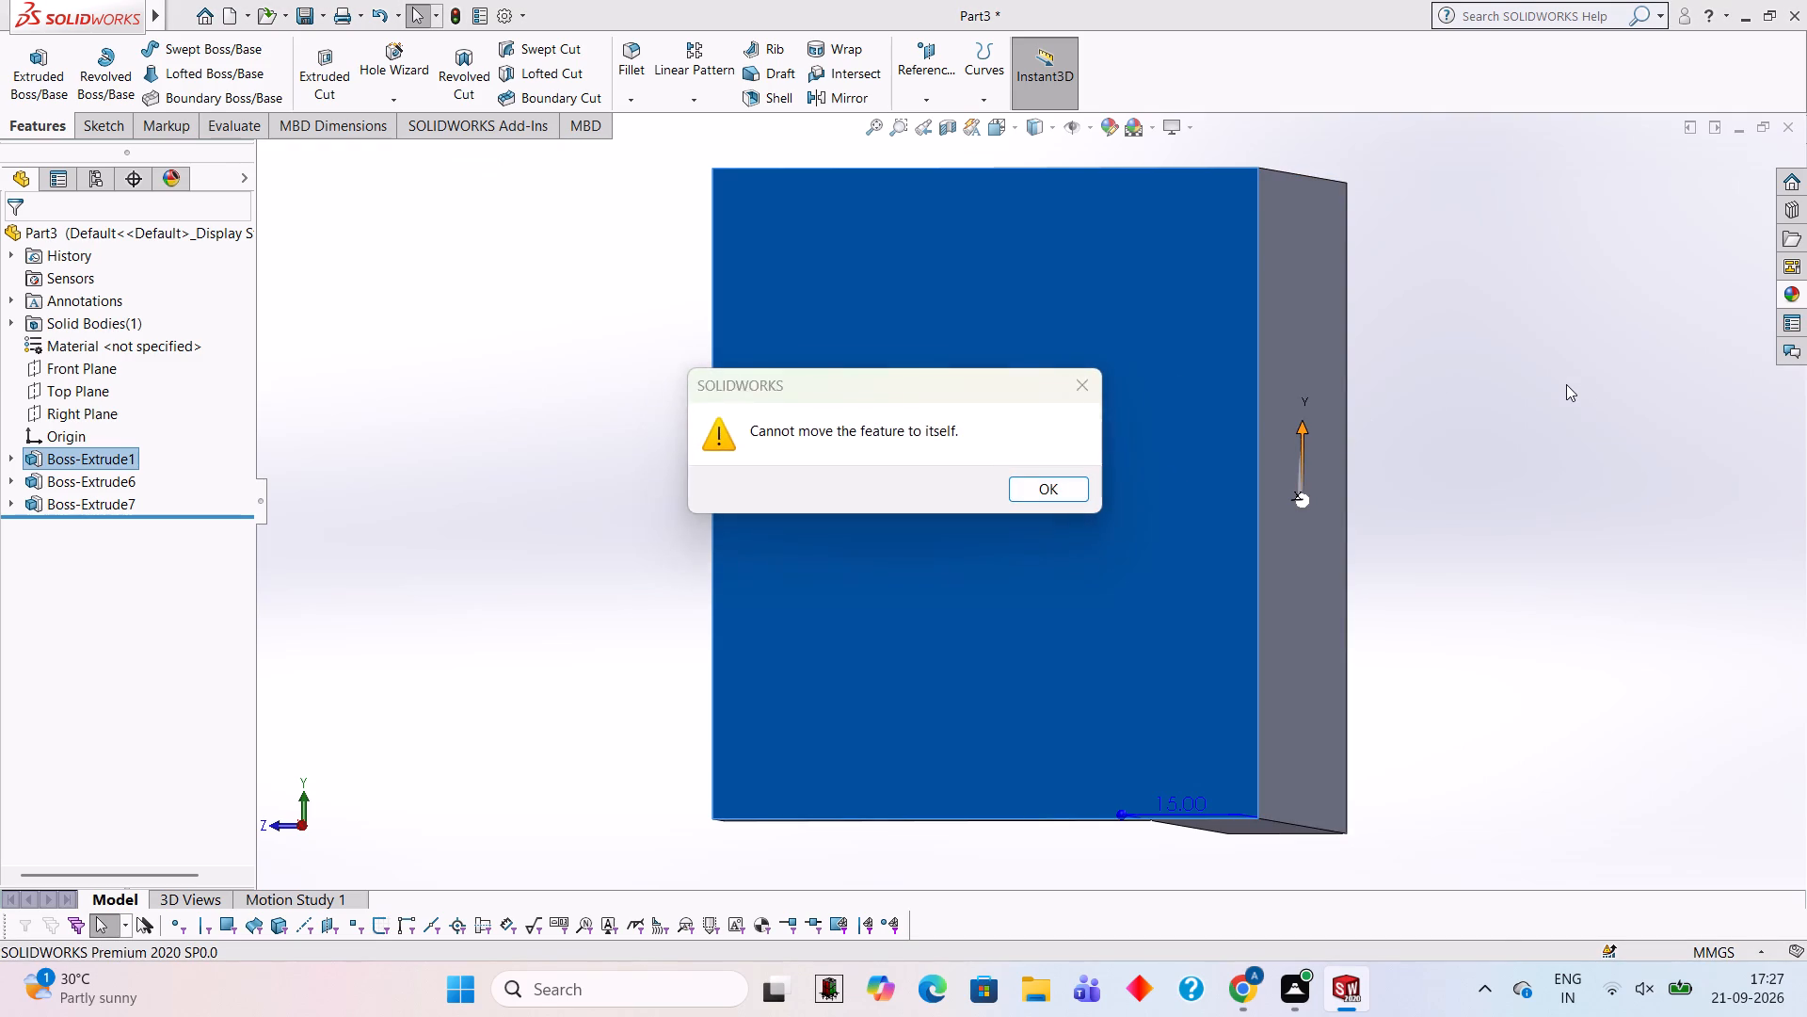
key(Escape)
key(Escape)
Open a new sketch on the side wall's outer face and orient the view normal to it.
click(1121, 410)
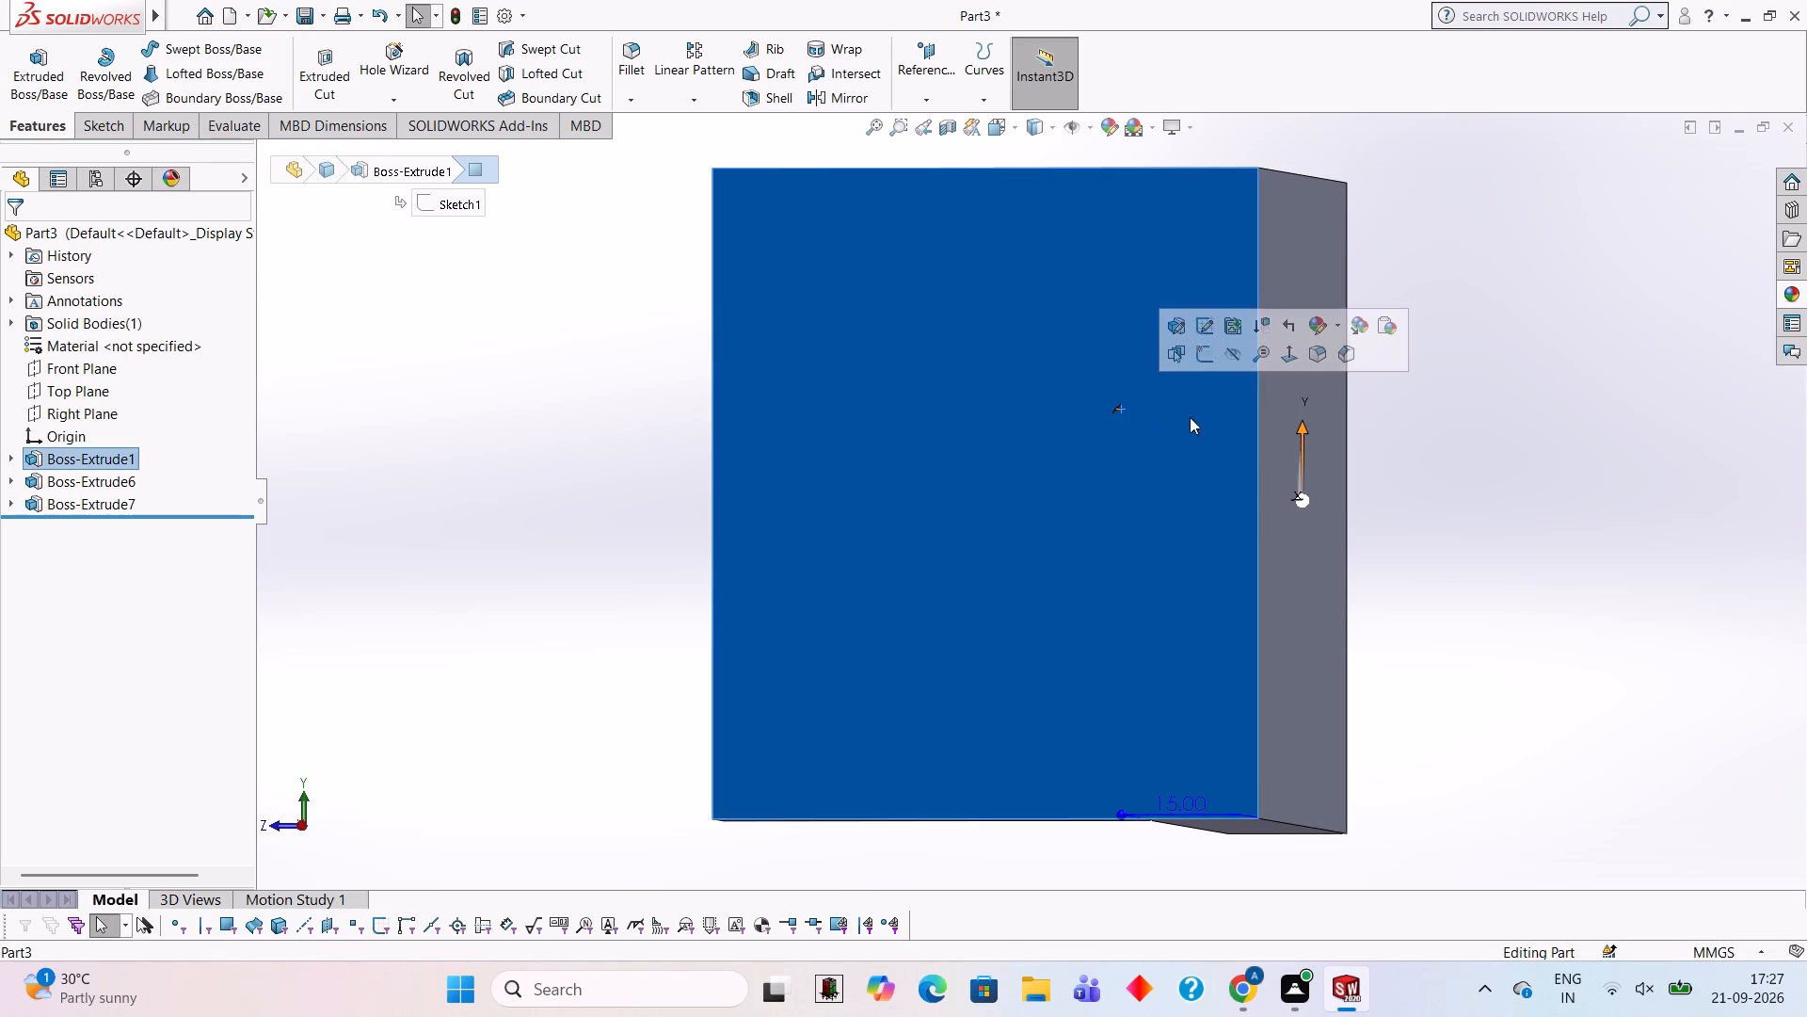
click(1210, 360)
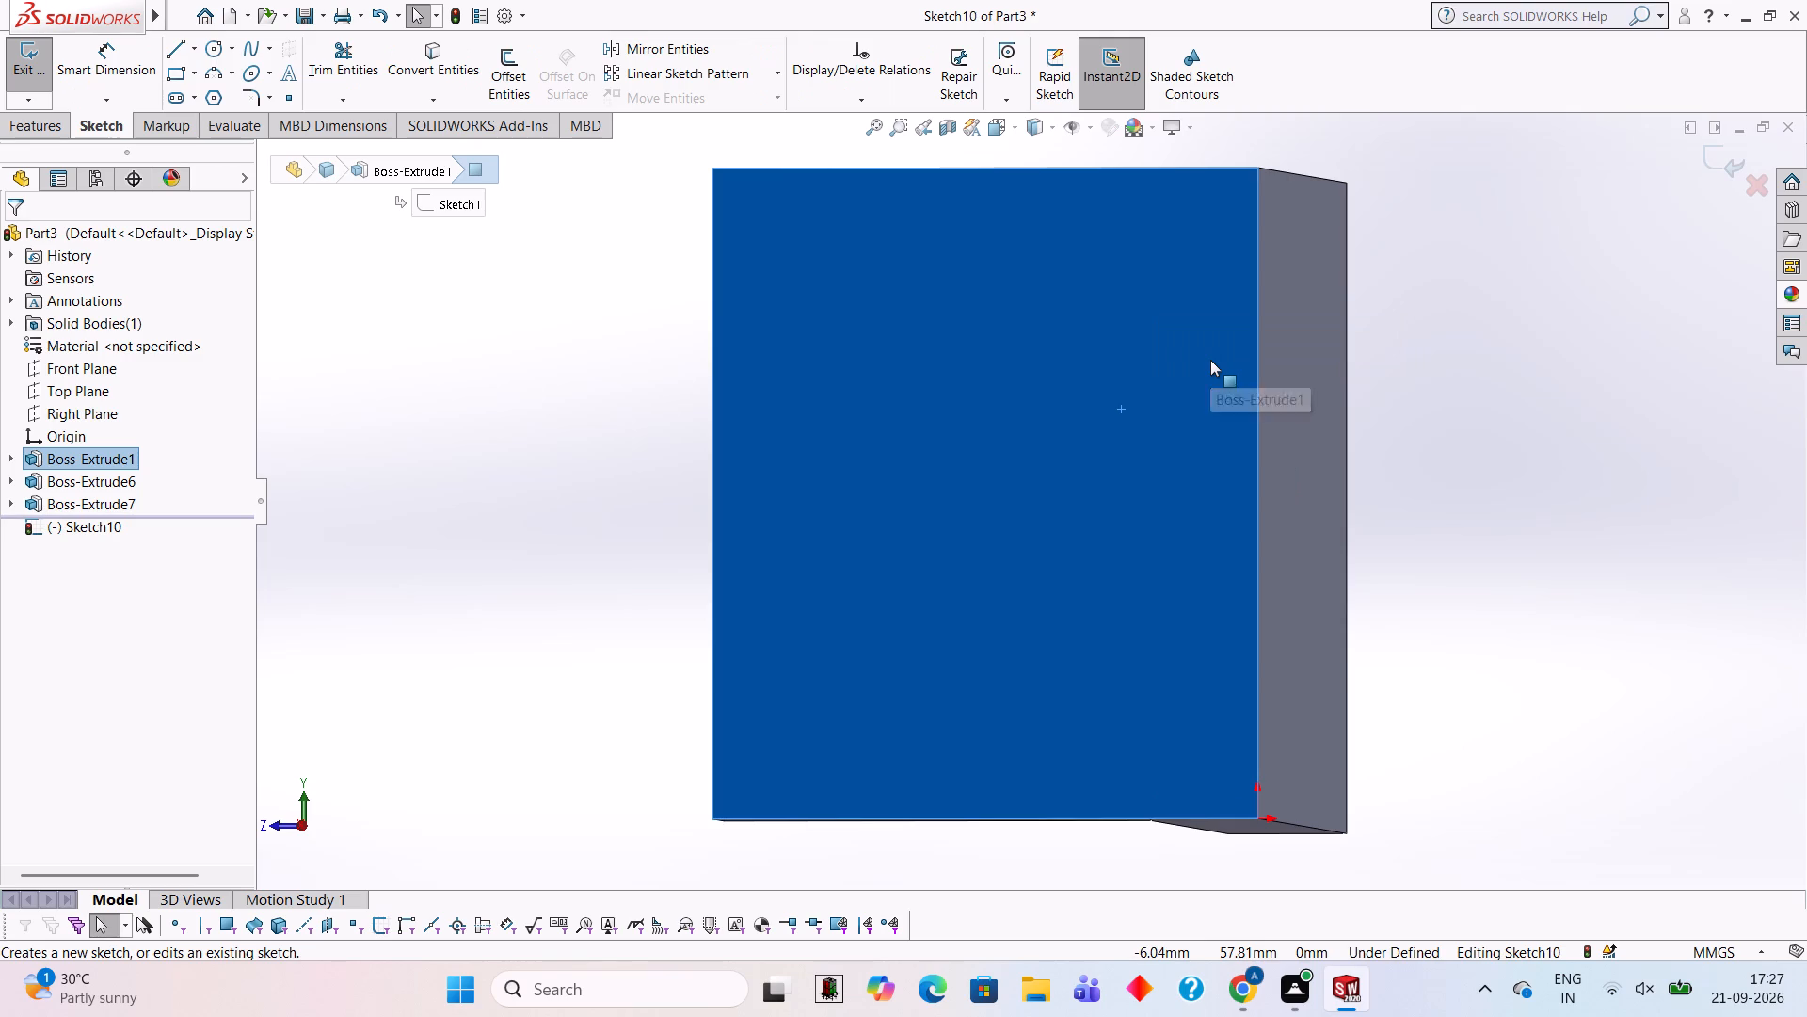
key(ctrl+8)
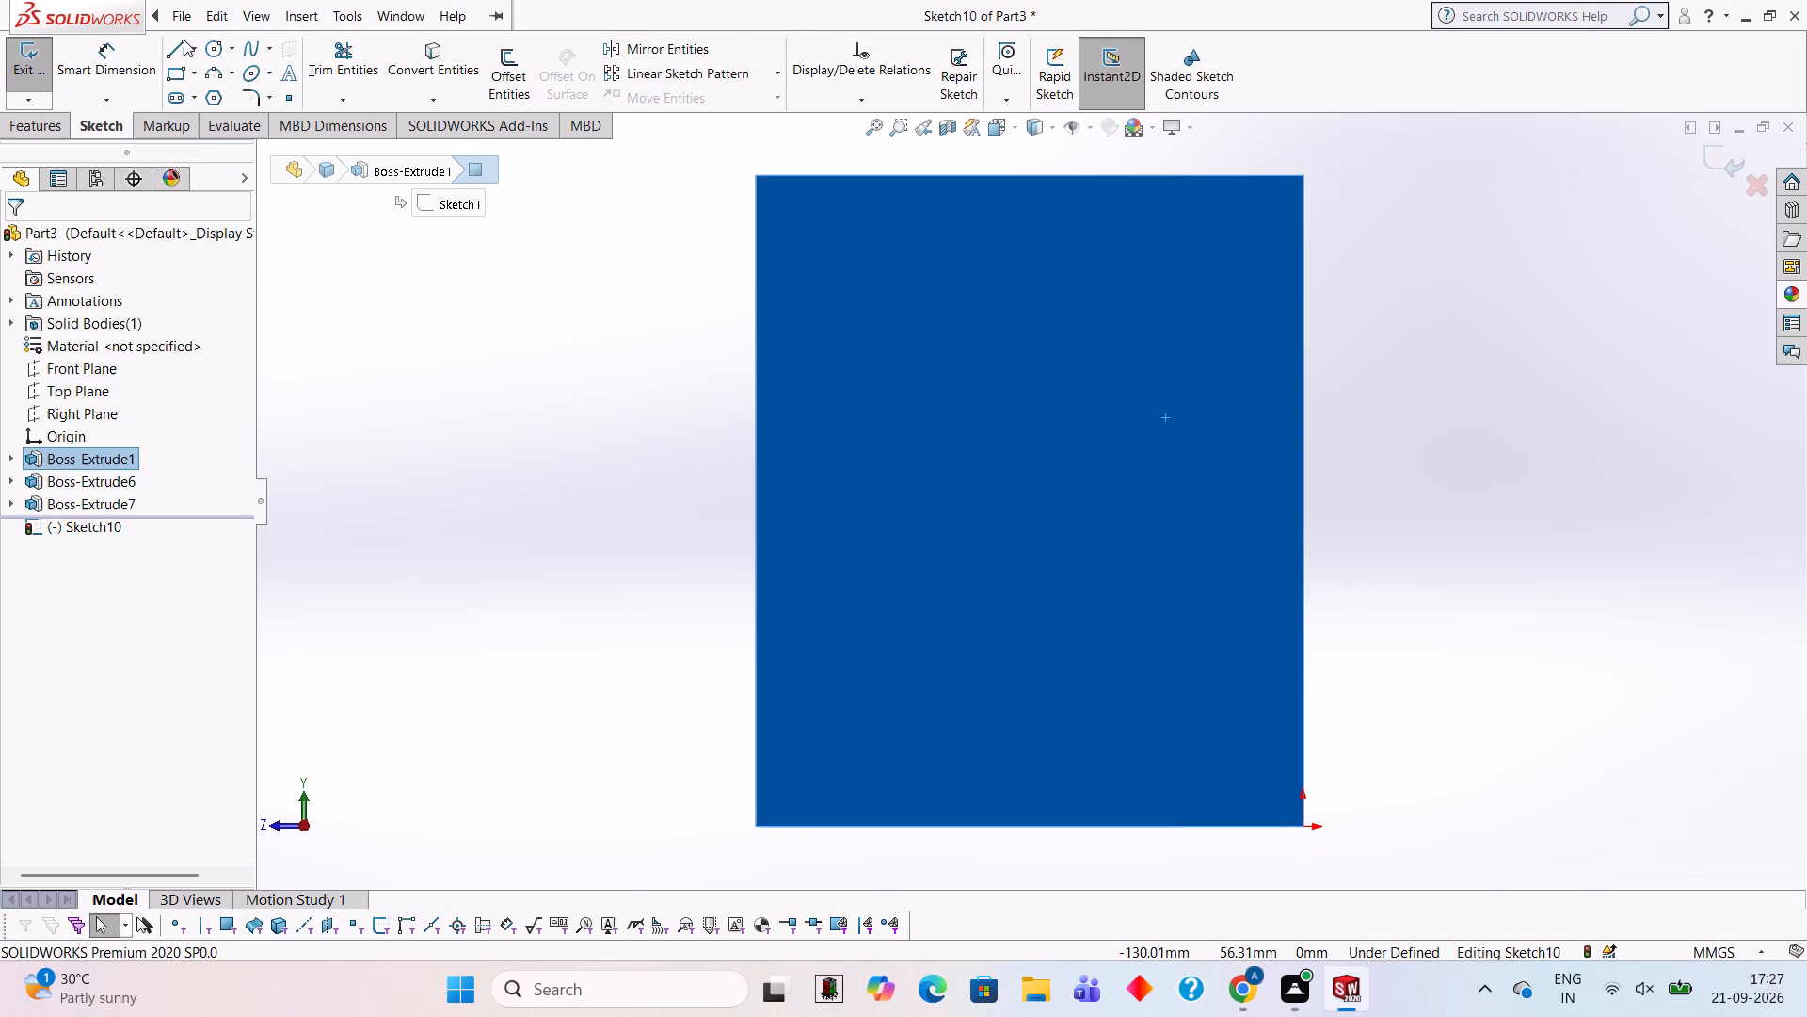
Draw a 28 mm diameter circle centred on the midpoint of the outer face's free vertical edge.
click(207, 52)
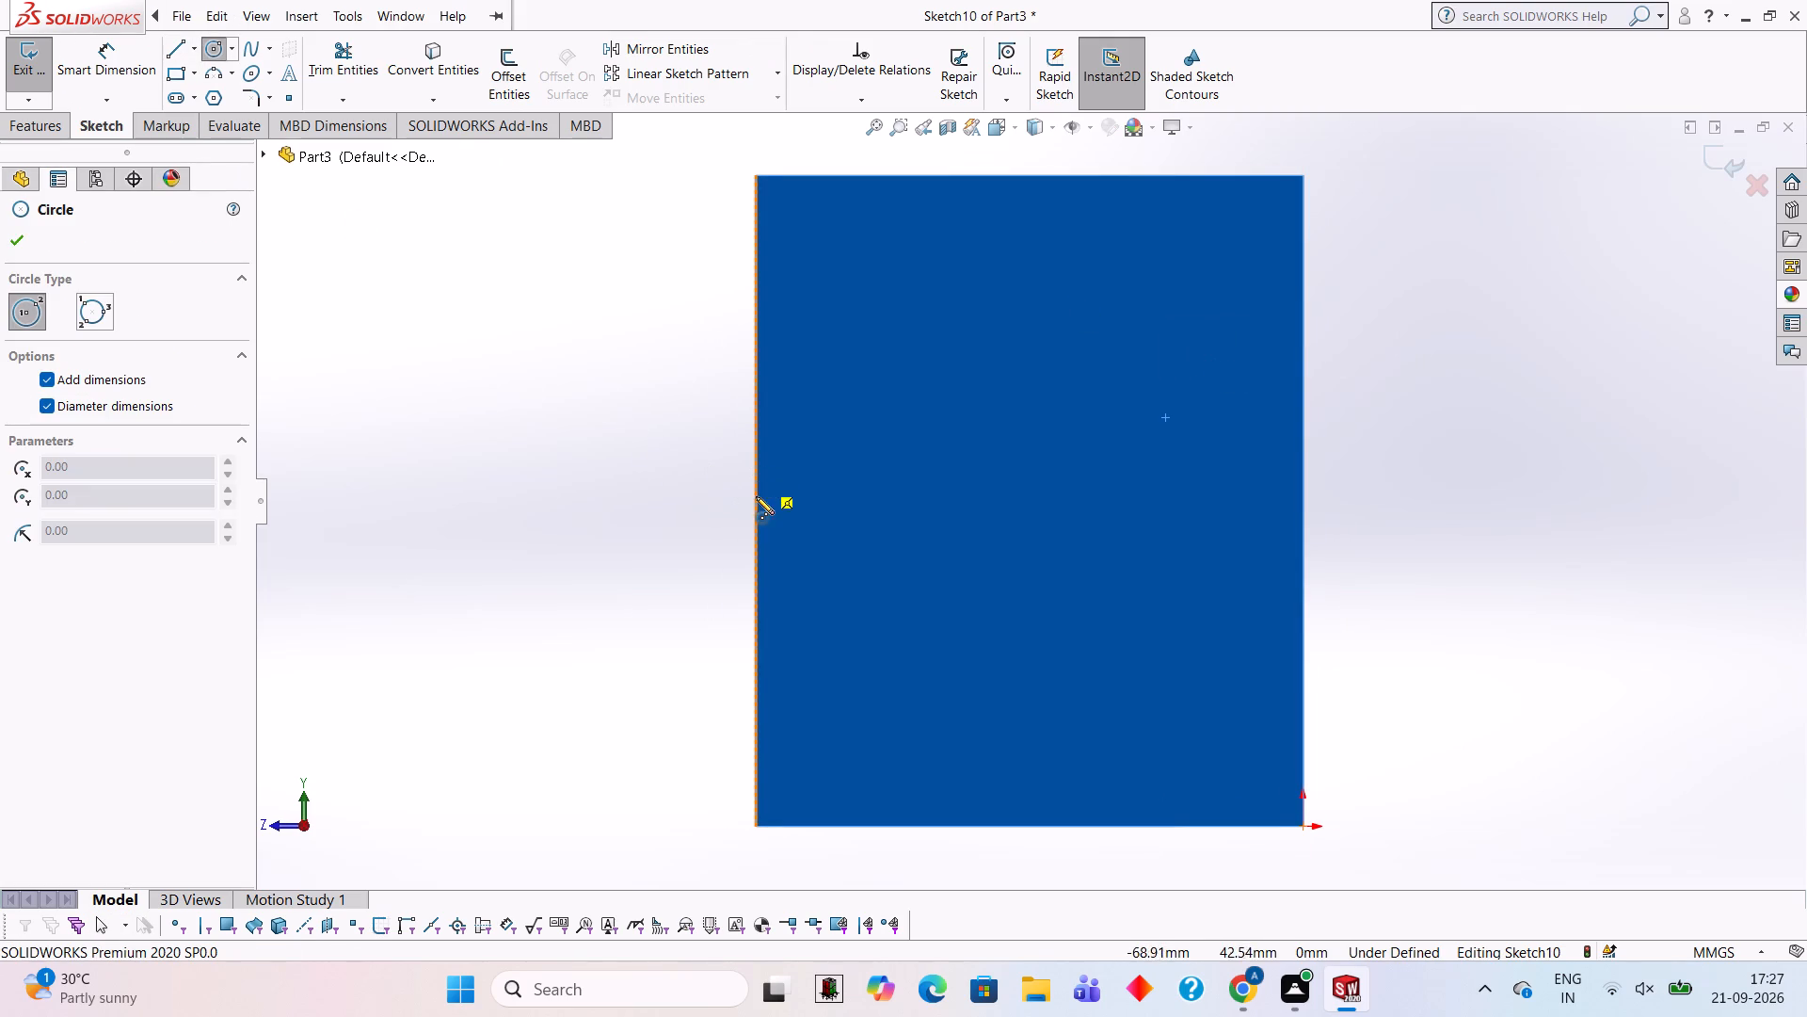
click(757, 500)
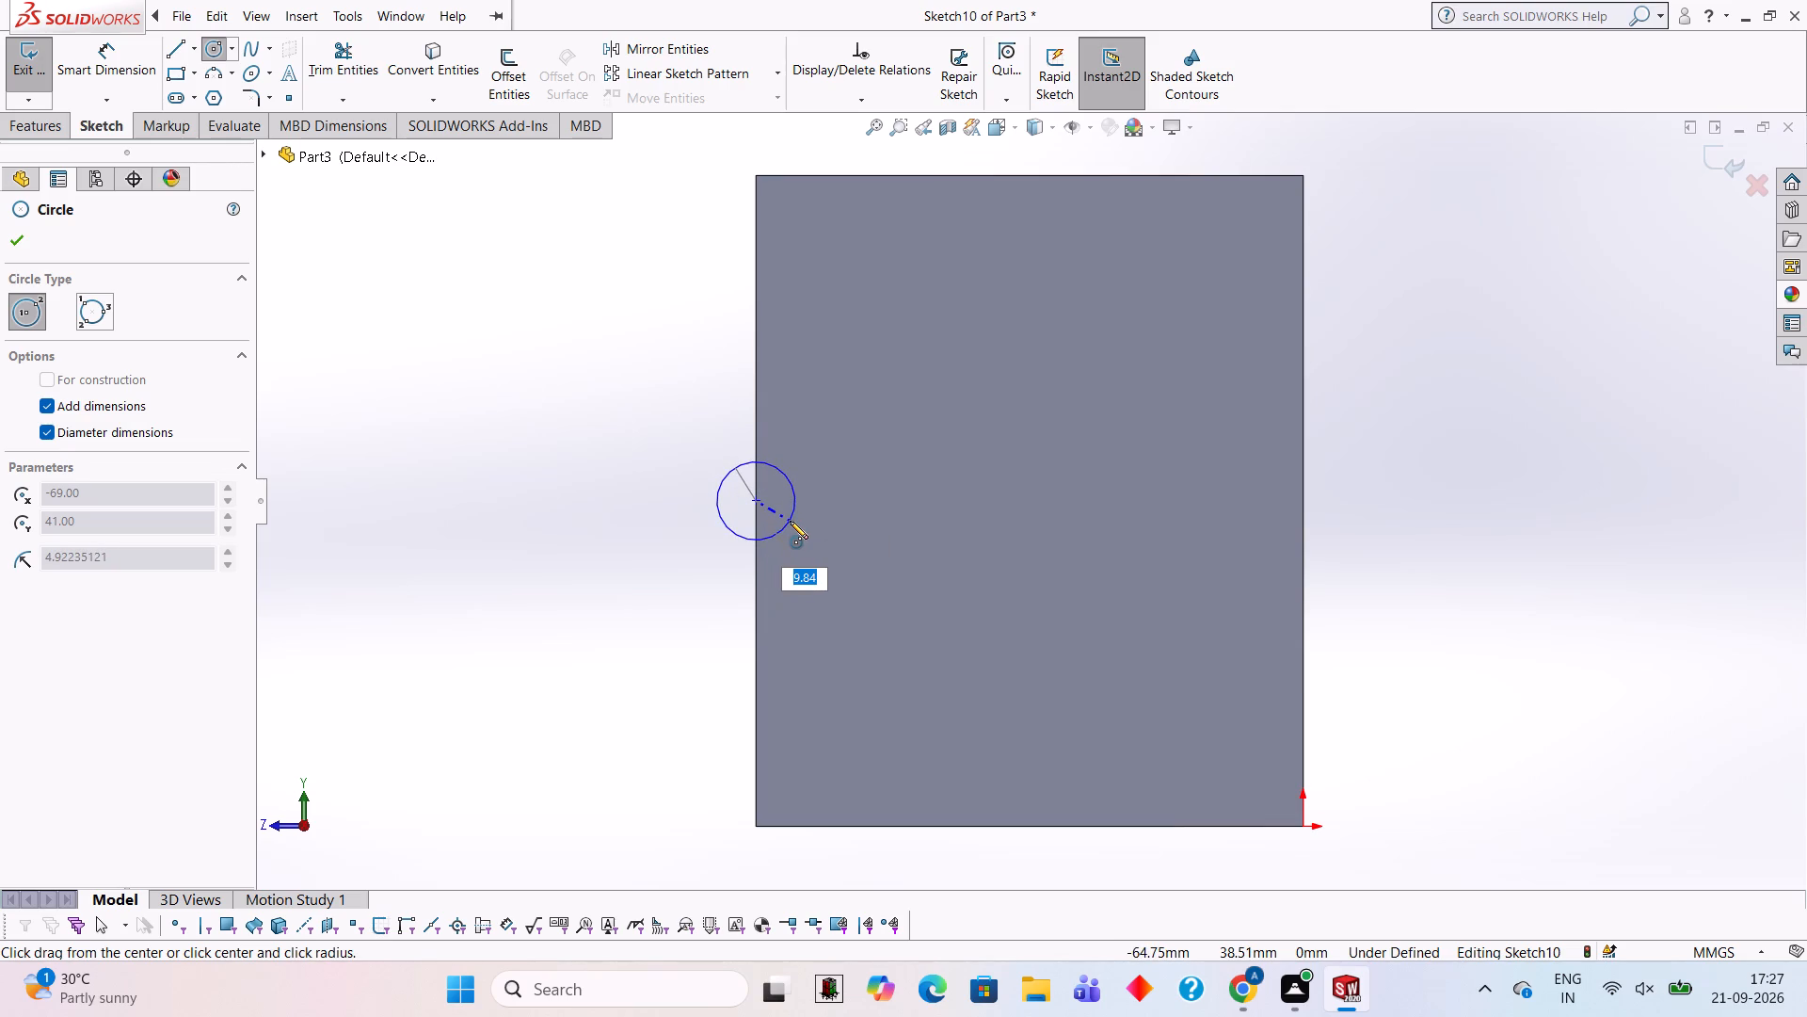
text(28)
key(Return)
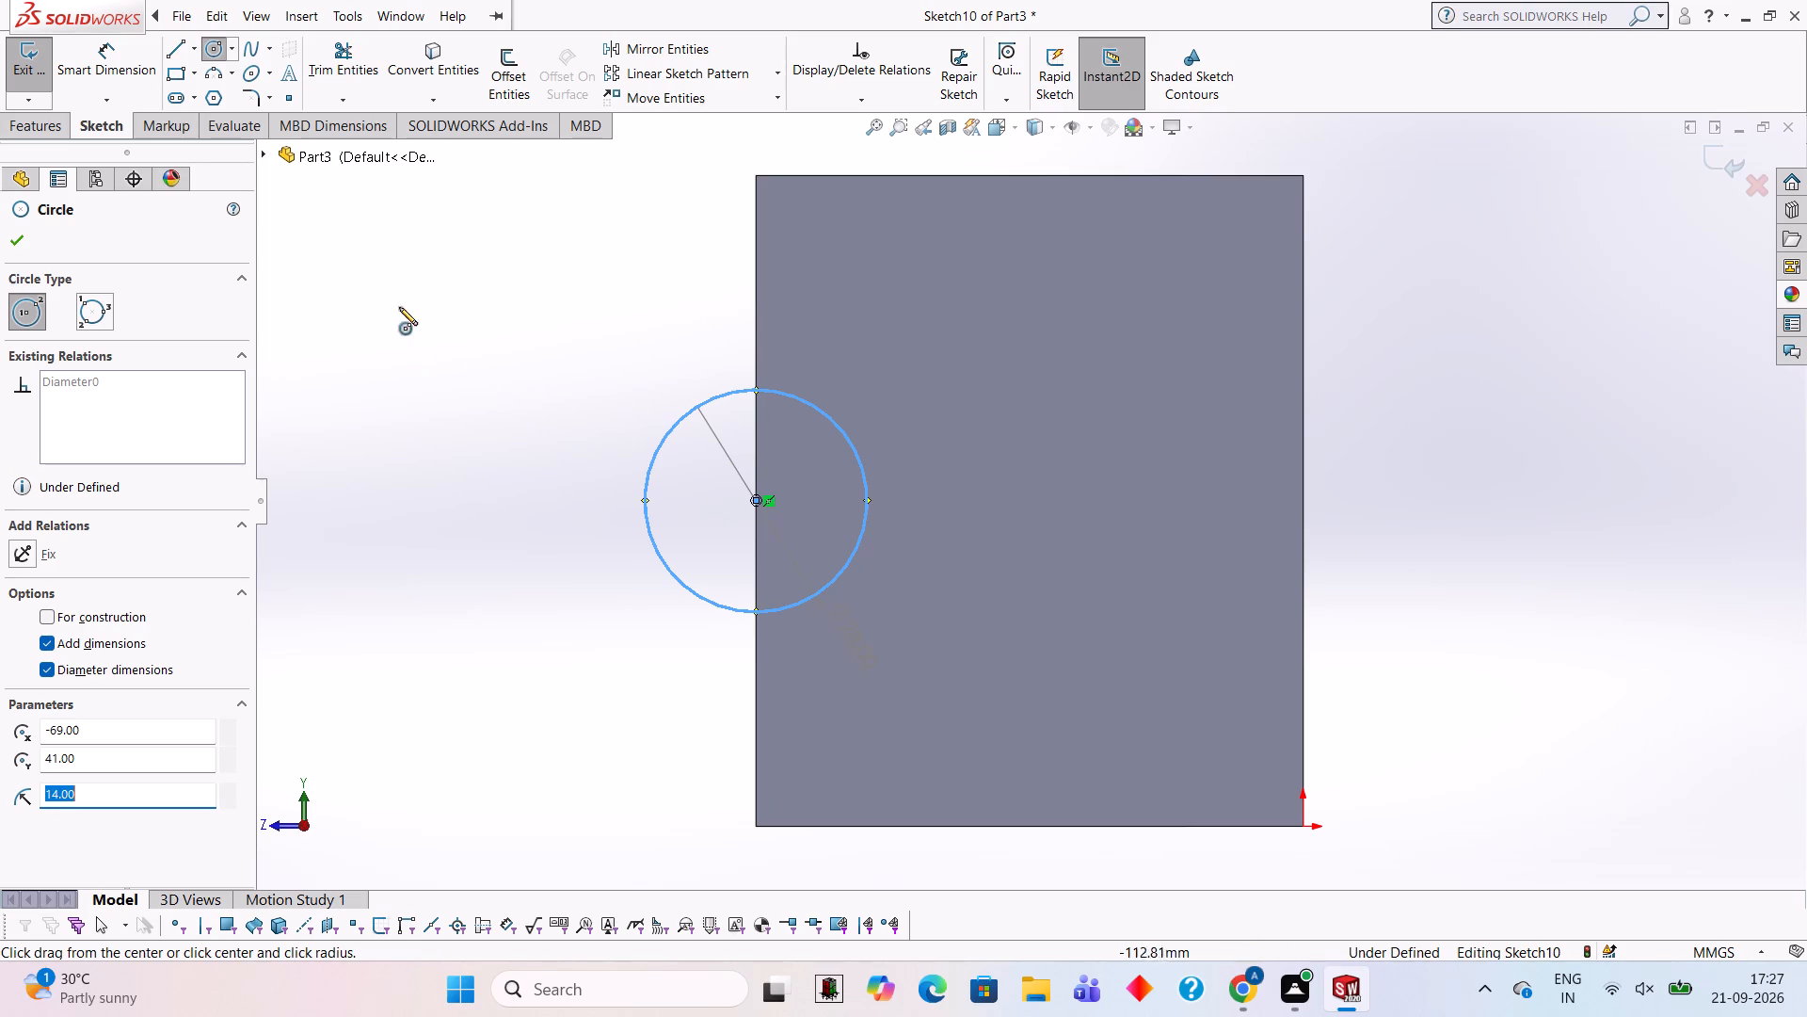
Close the 28 mm circle with a vertical diameter line along the wall's edge and trim away the half outside the wall.
click(171, 55)
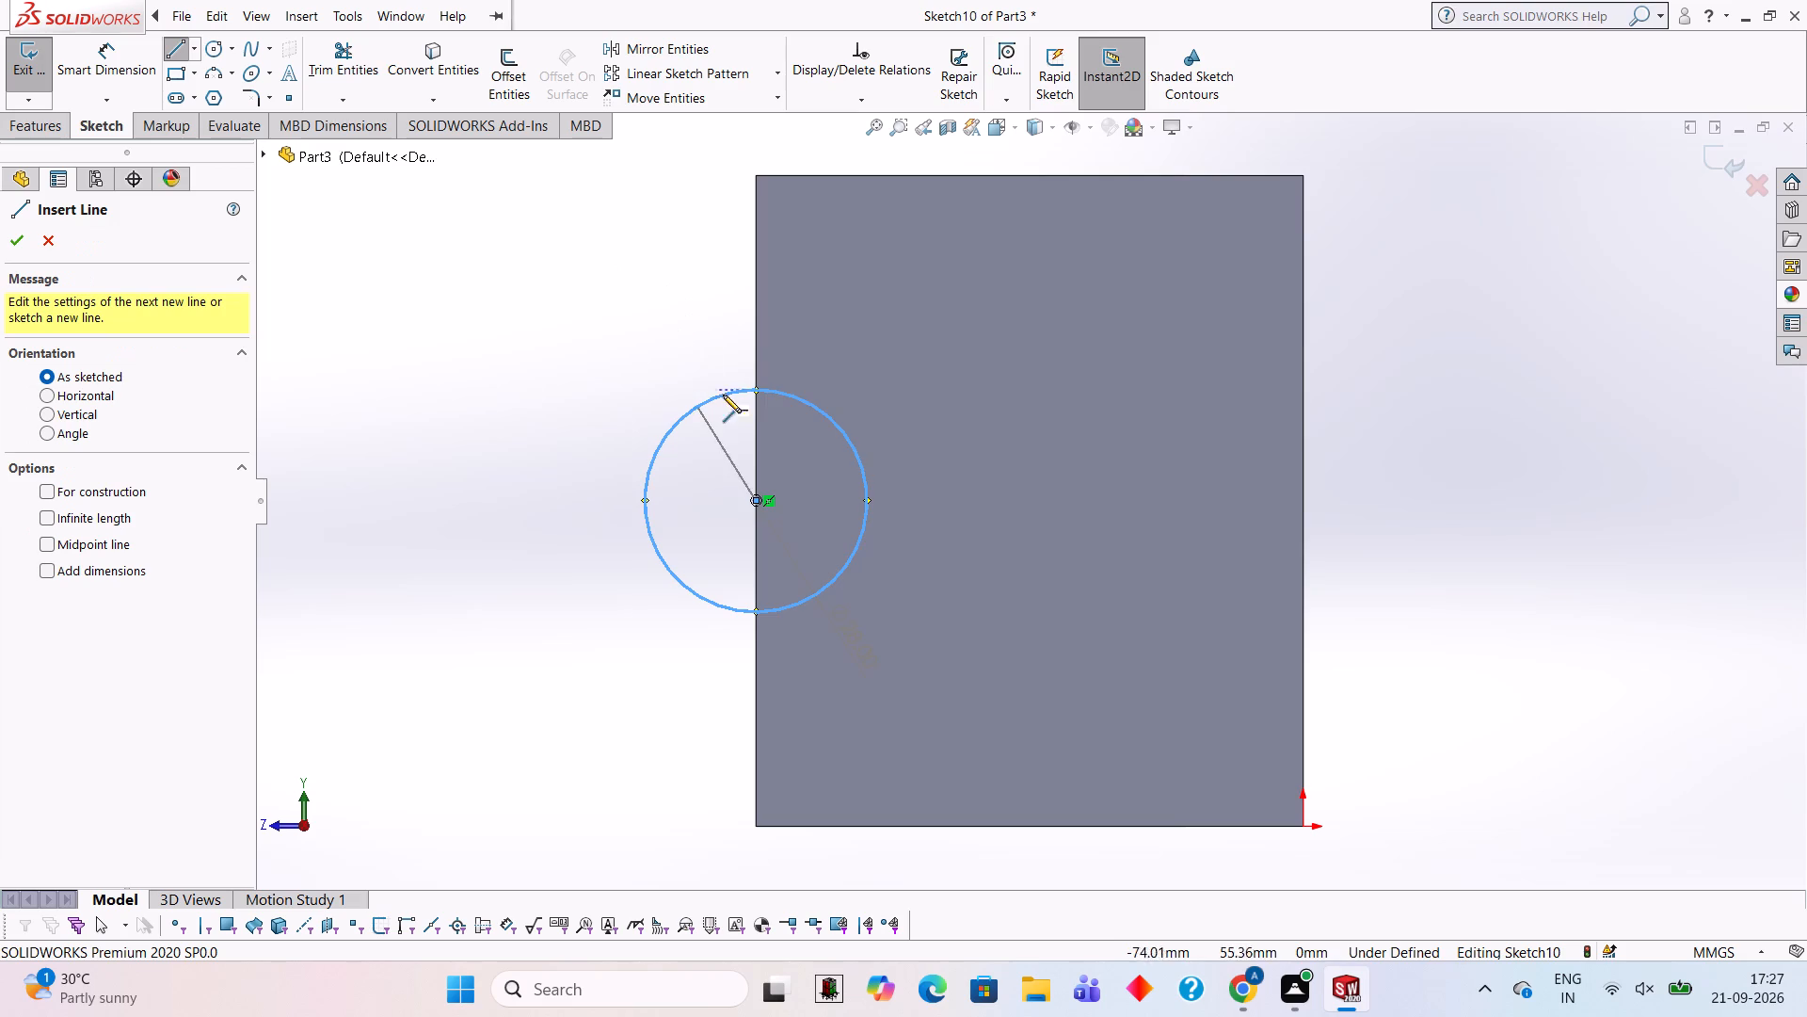
click(753, 390)
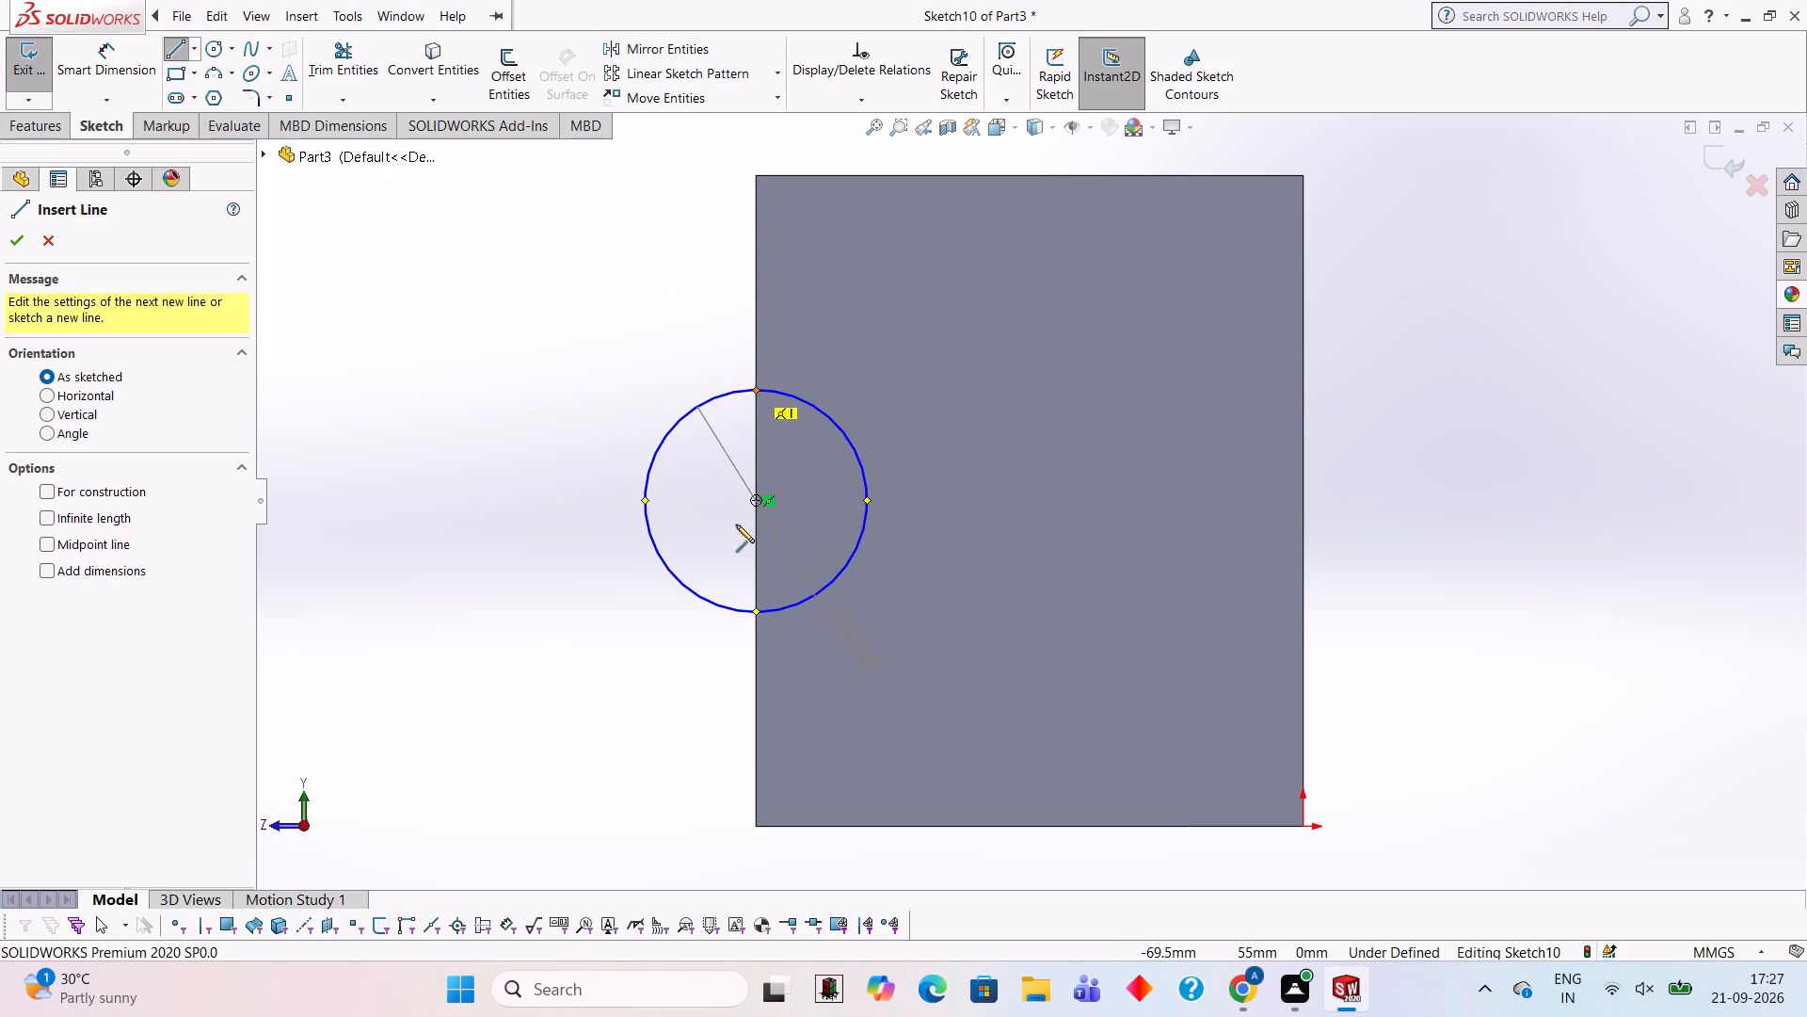
click(757, 613)
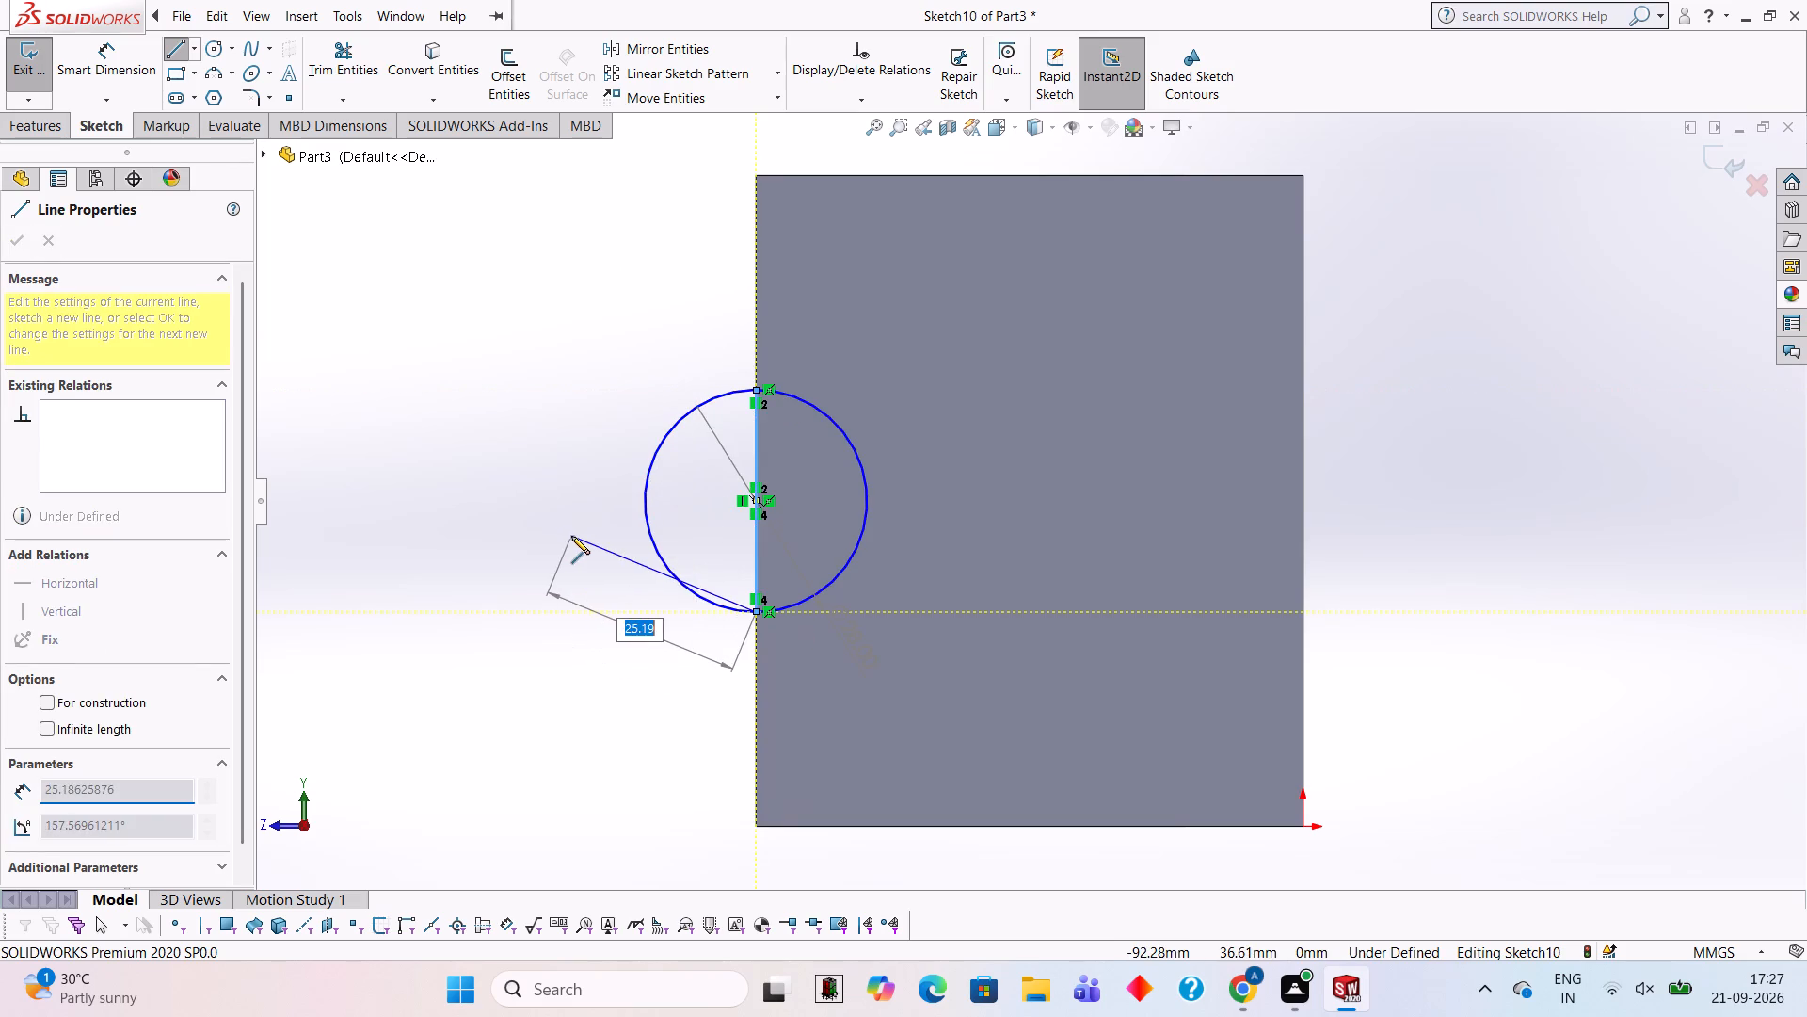
key(Escape)
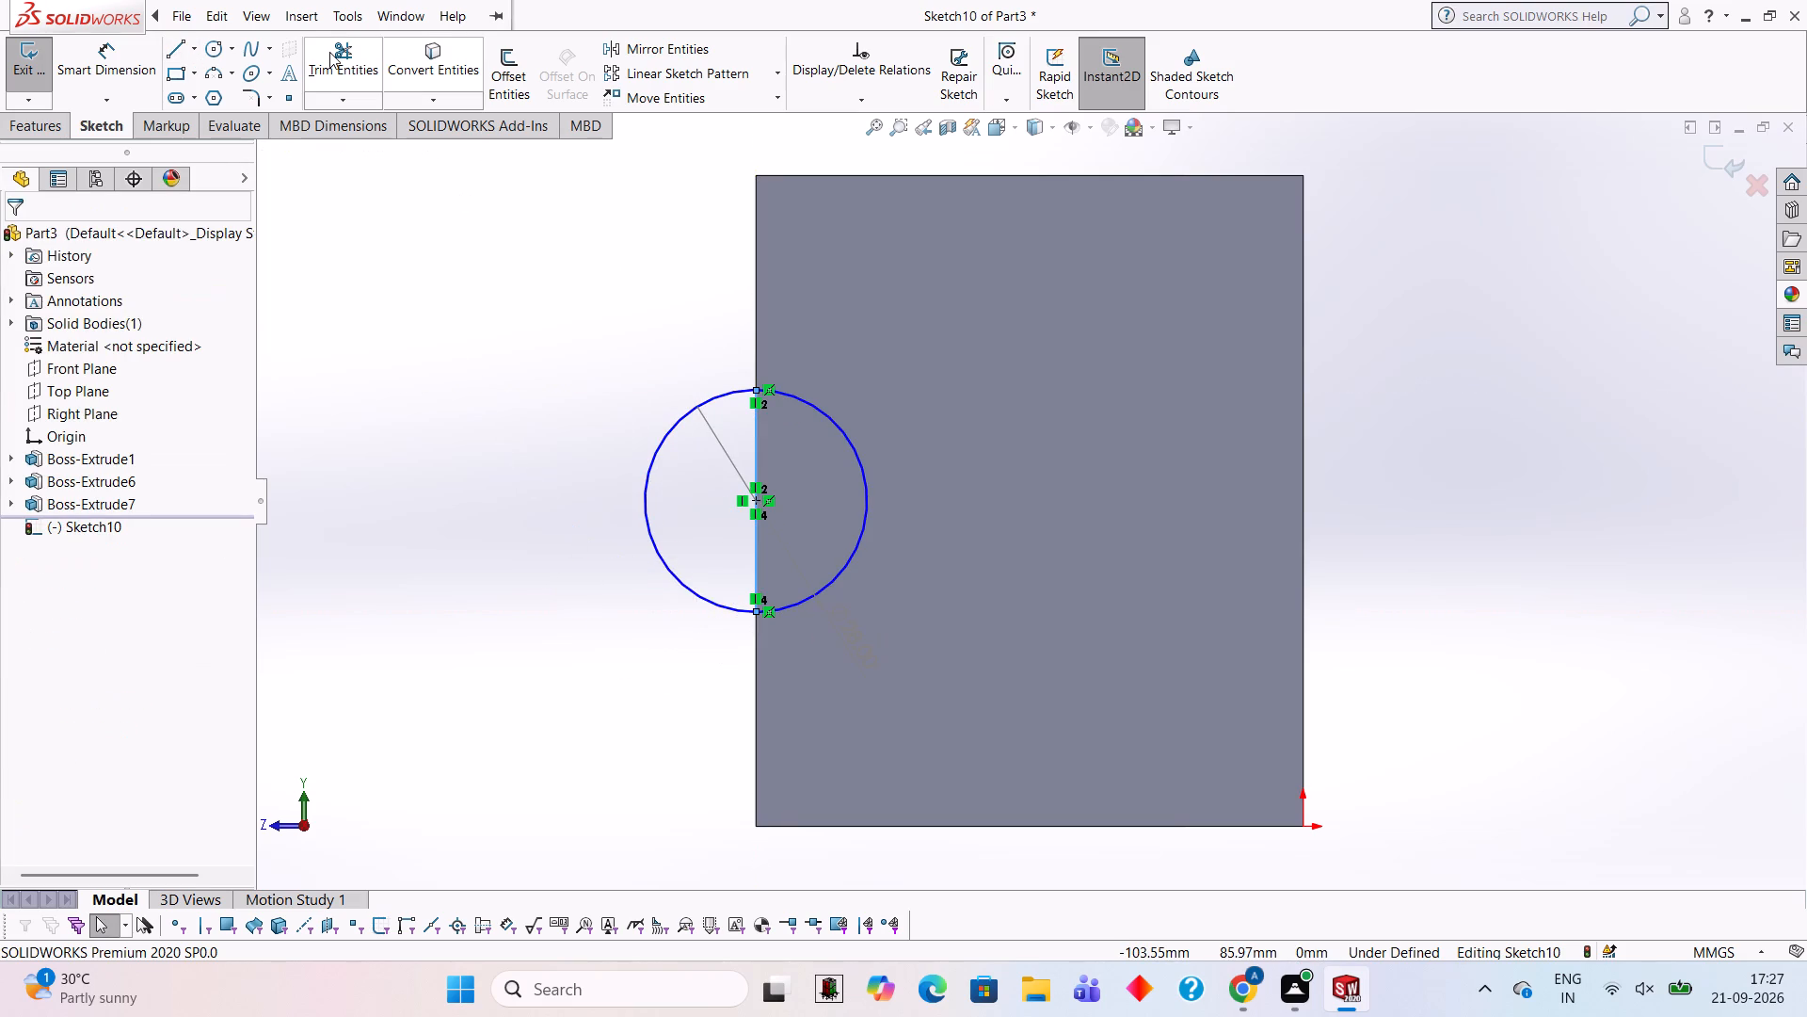
click(329, 51)
click(665, 436)
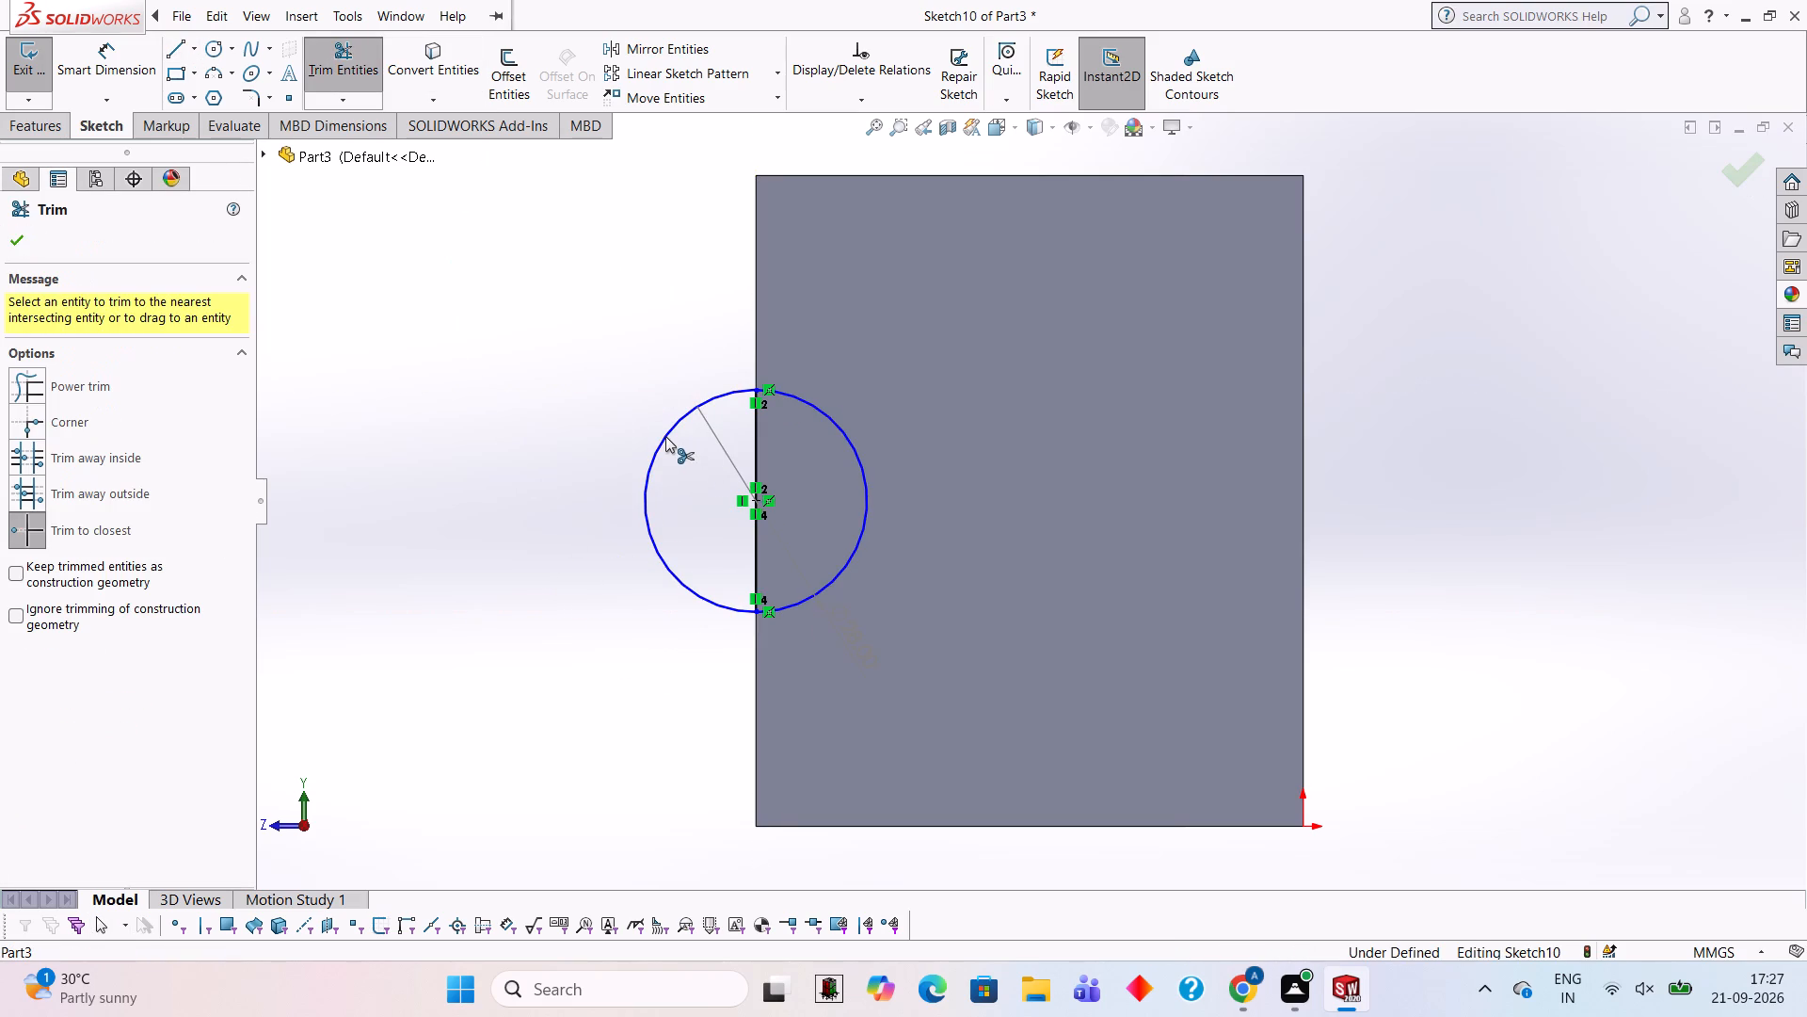
Extrude-cut the closed half-circle on the side wall's outer face to a blind depth of 28 mm, through the wall and half-round boss.
middle_drag(683, 443, 779, 492)
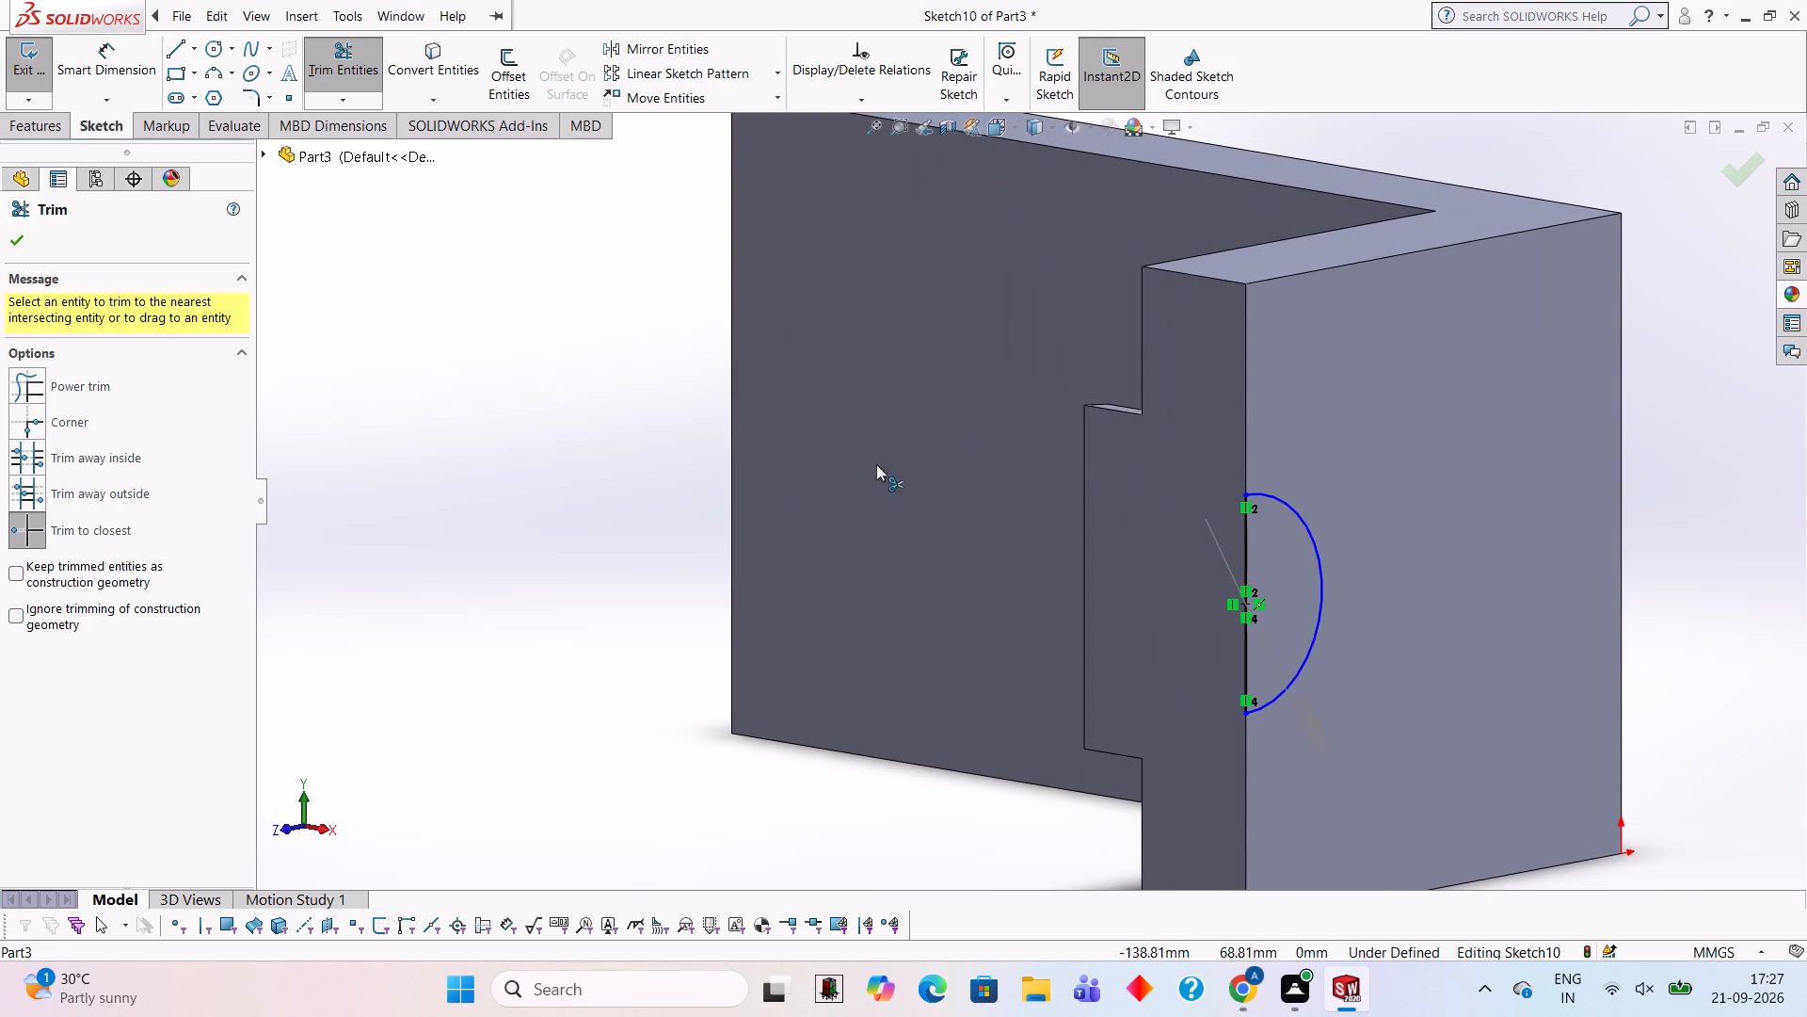
click(1743, 465)
middle_drag(1687, 465, 1767, 457)
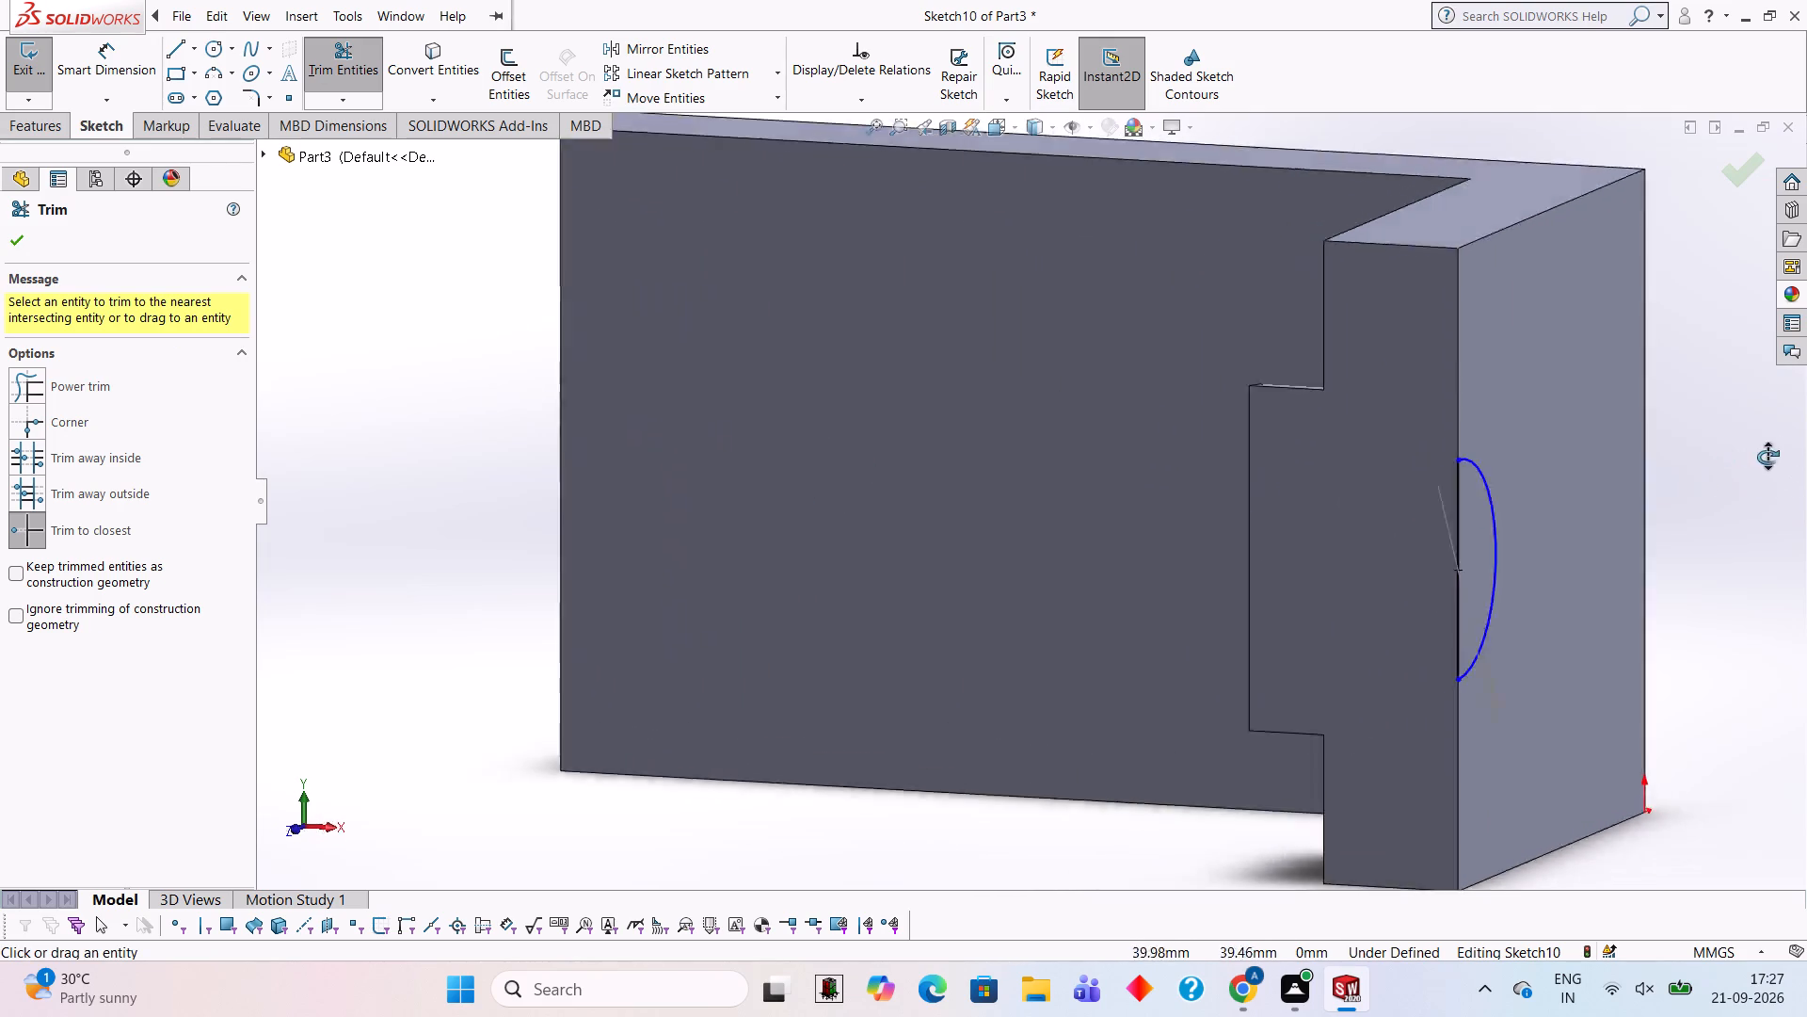
middle_drag(1767, 457, 1792, 438)
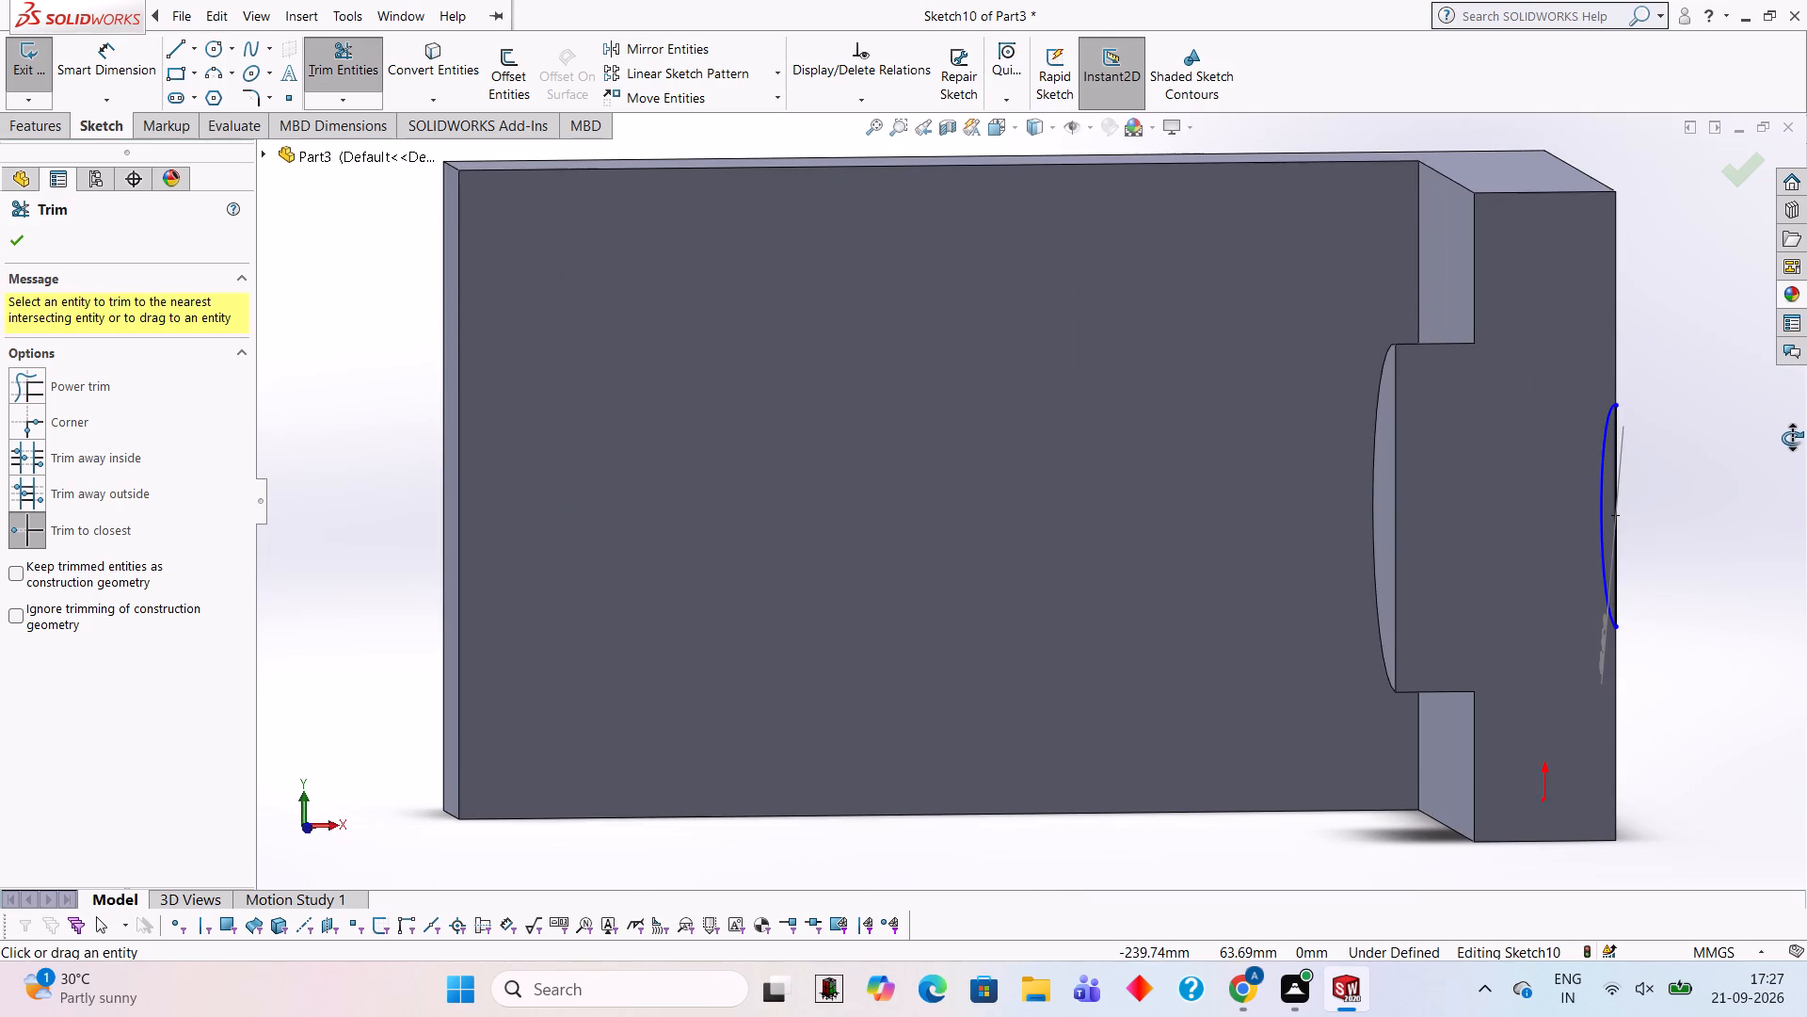
middle_drag(1792, 438, 1608, 435)
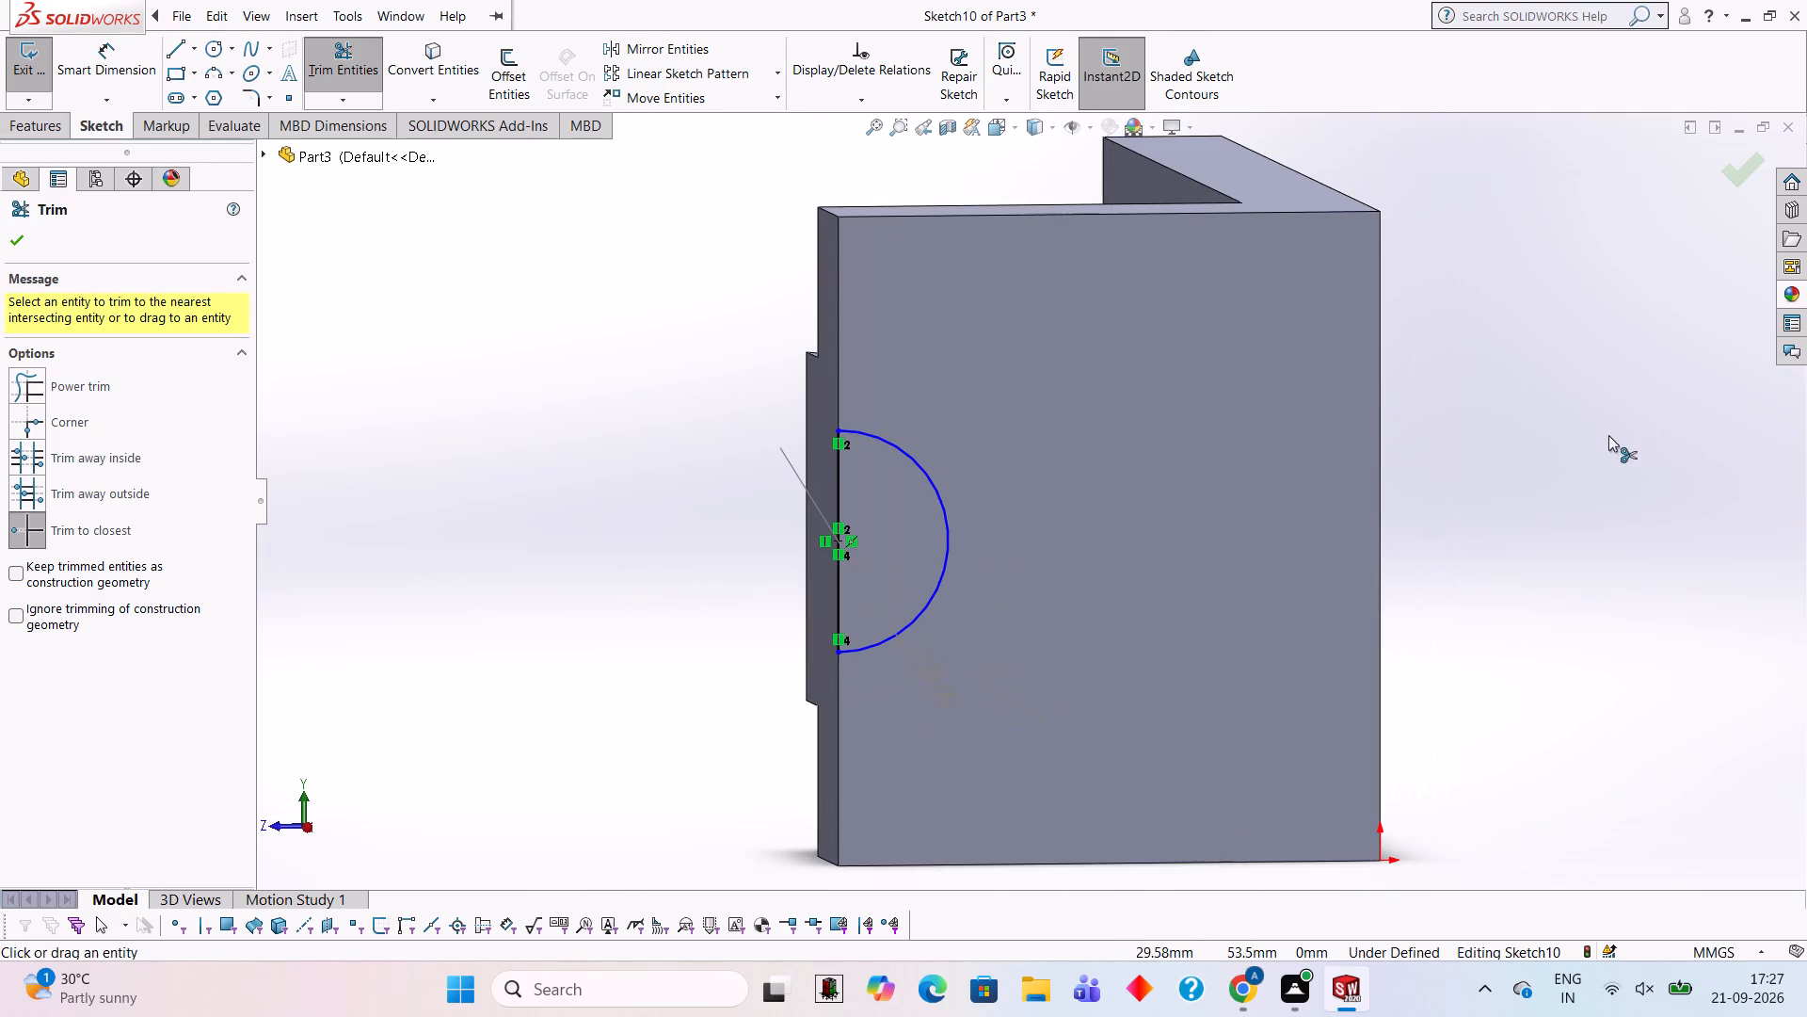
click(56, 123)
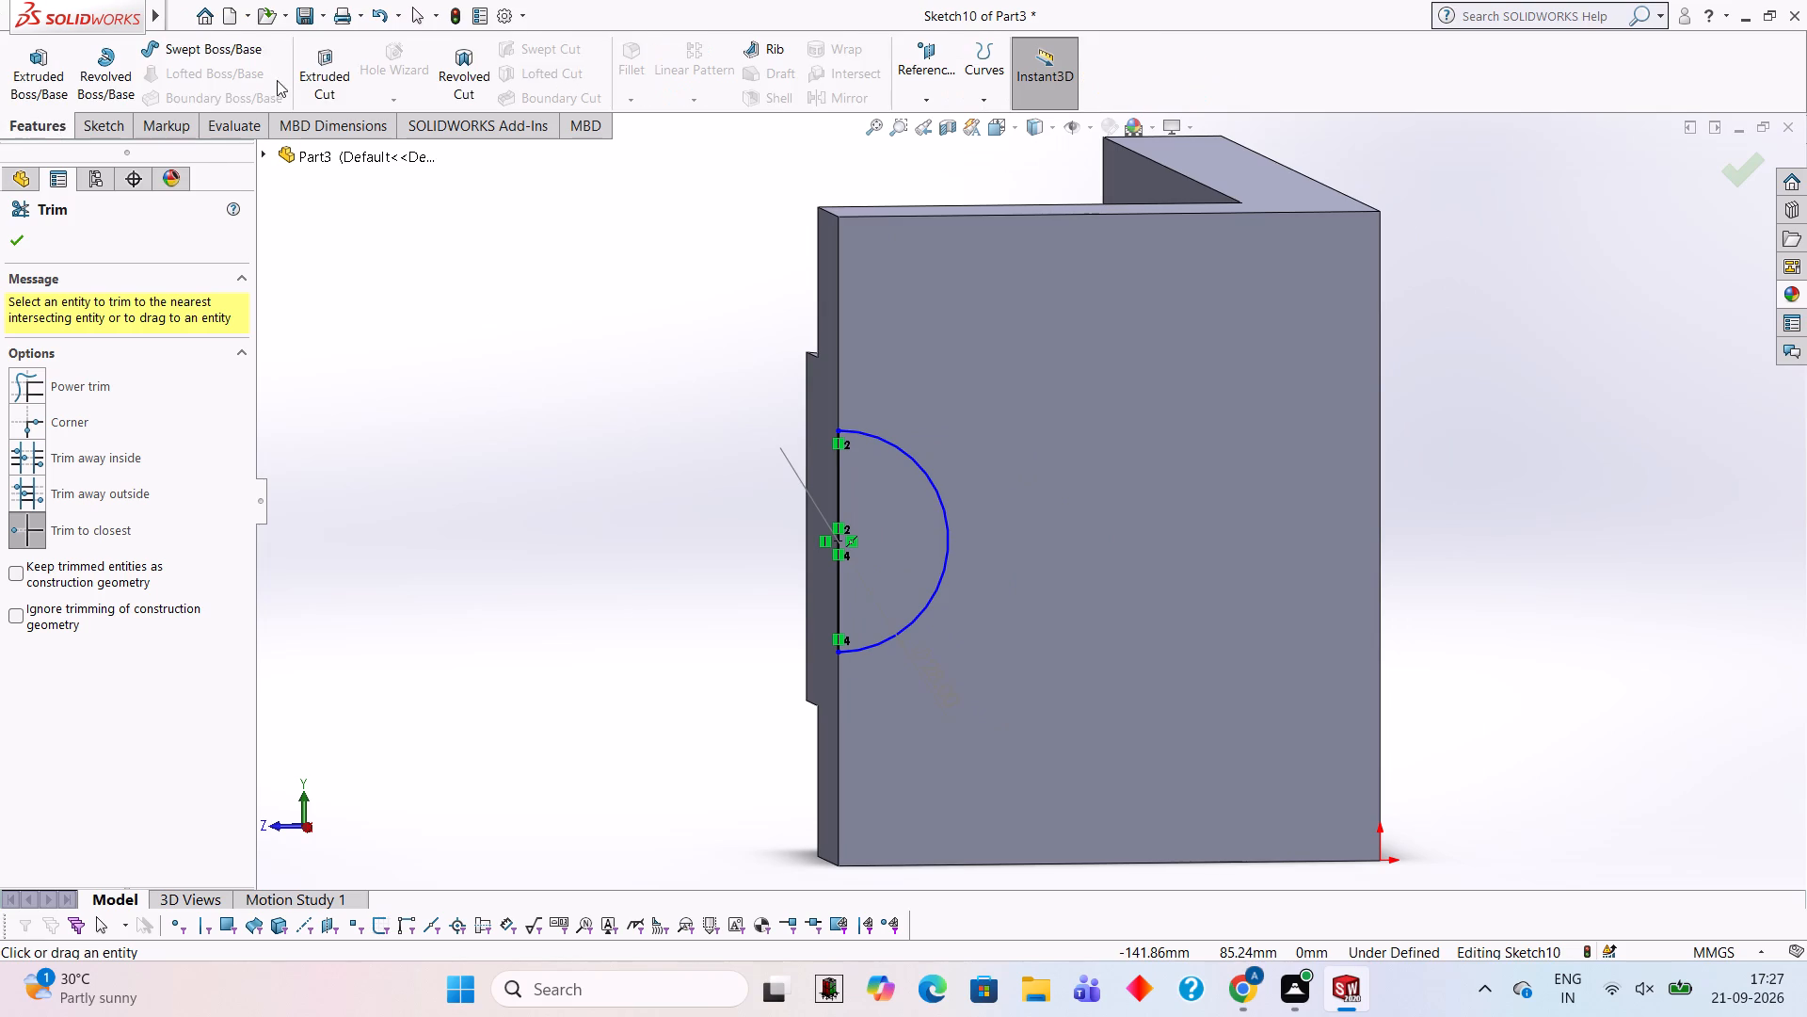
click(296, 83)
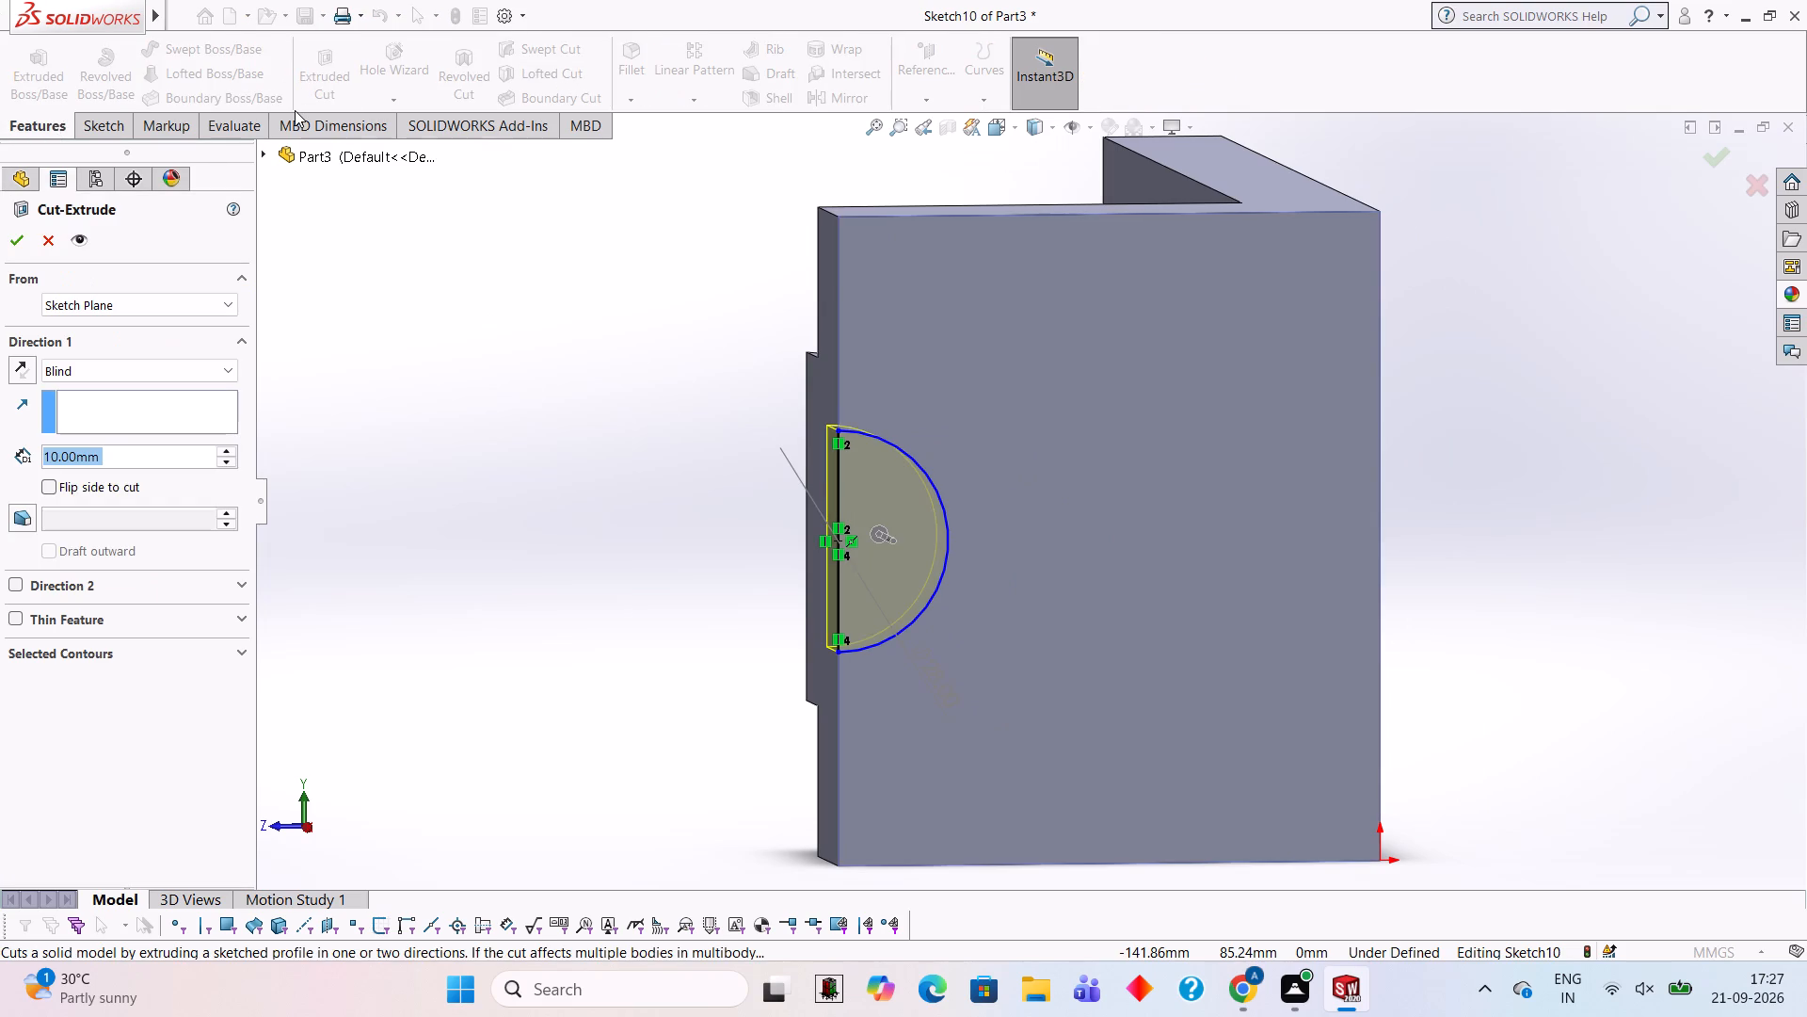
text(28)
key(Return)
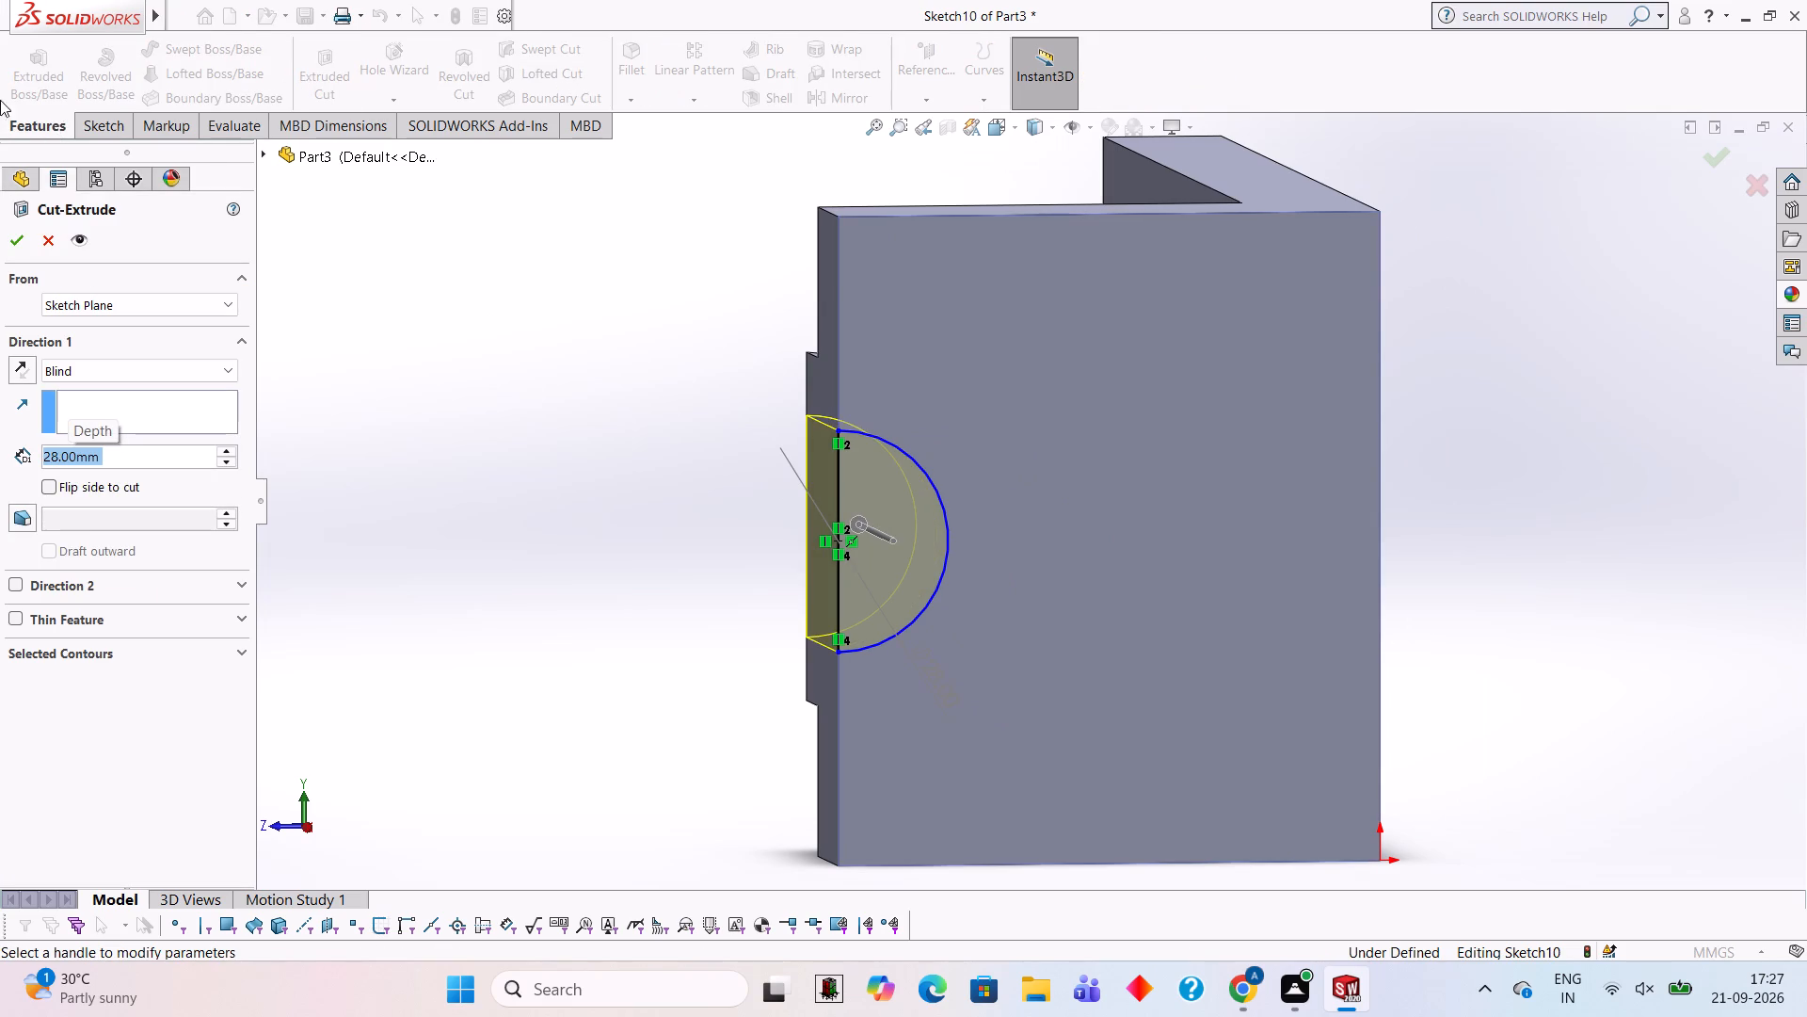
click(19, 243)
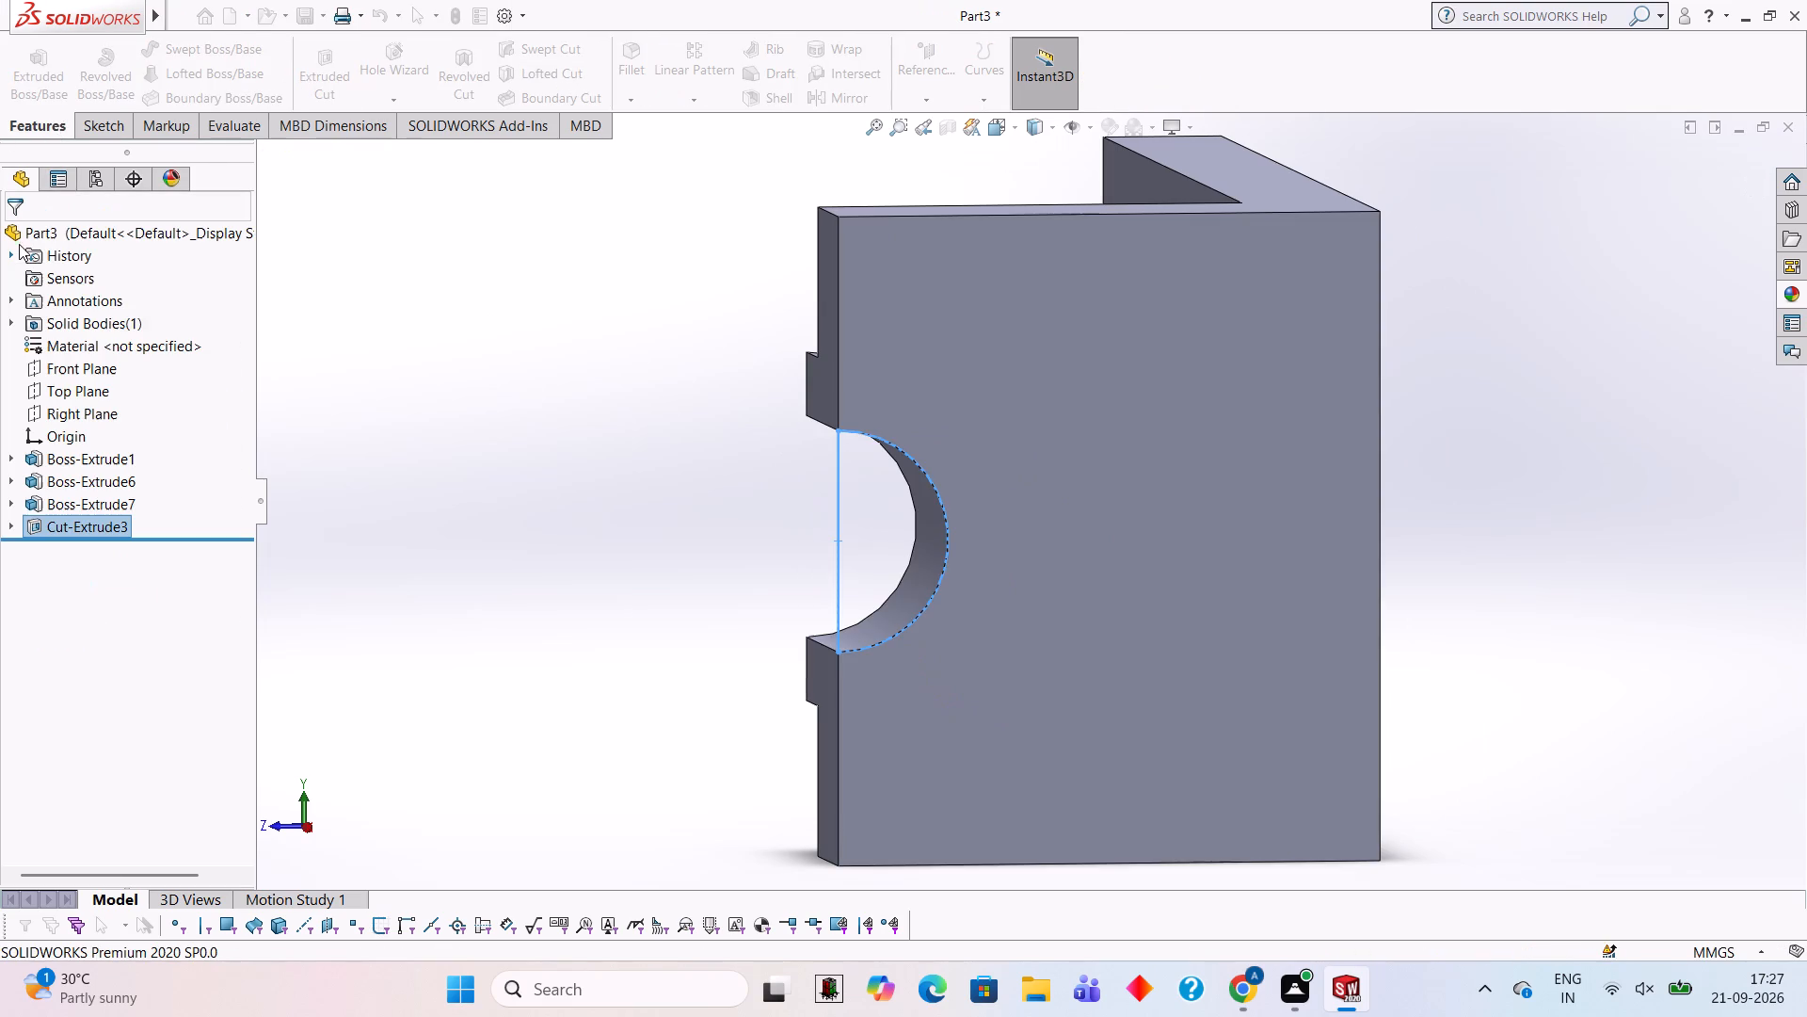
click(383, 399)
Open a new sketch on the L-shaped end face spanning the plate and side wall, and orient the view normal to it.
middle_drag(406, 416, 662, 379)
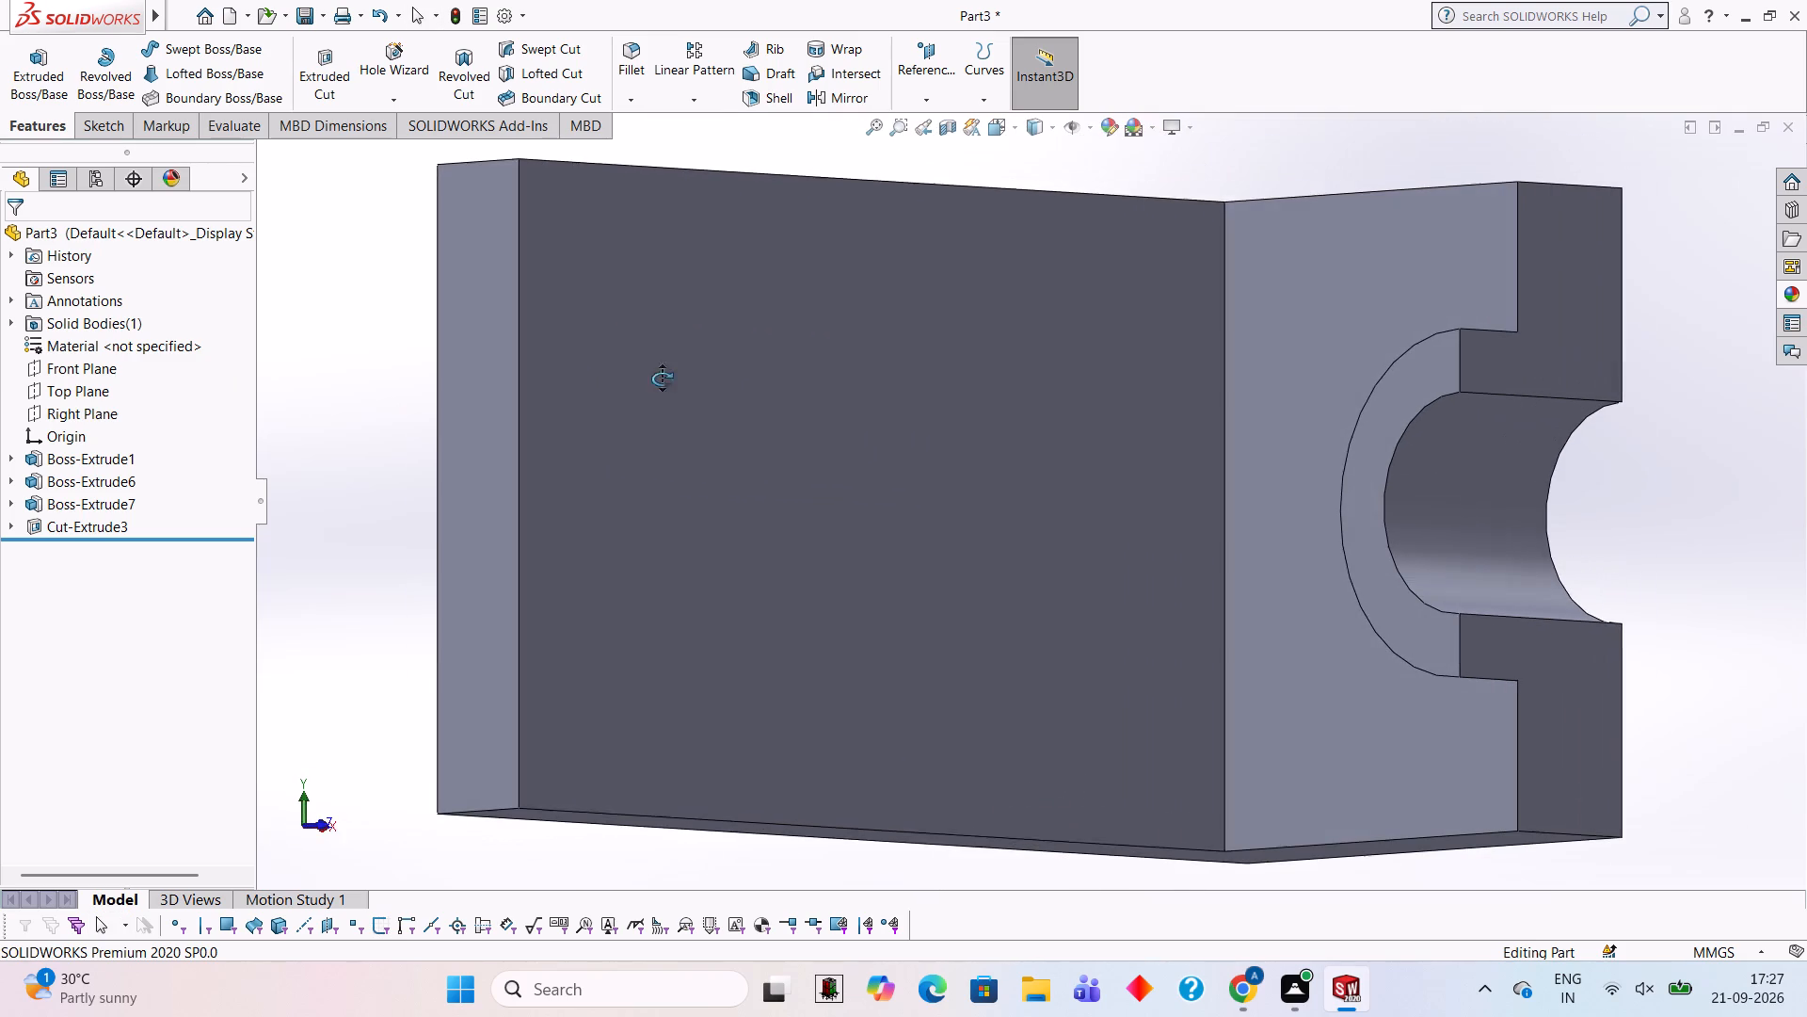
middle_drag(662, 379, 660, 378)
click(1476, 147)
middle_drag(1476, 218, 1438, 220)
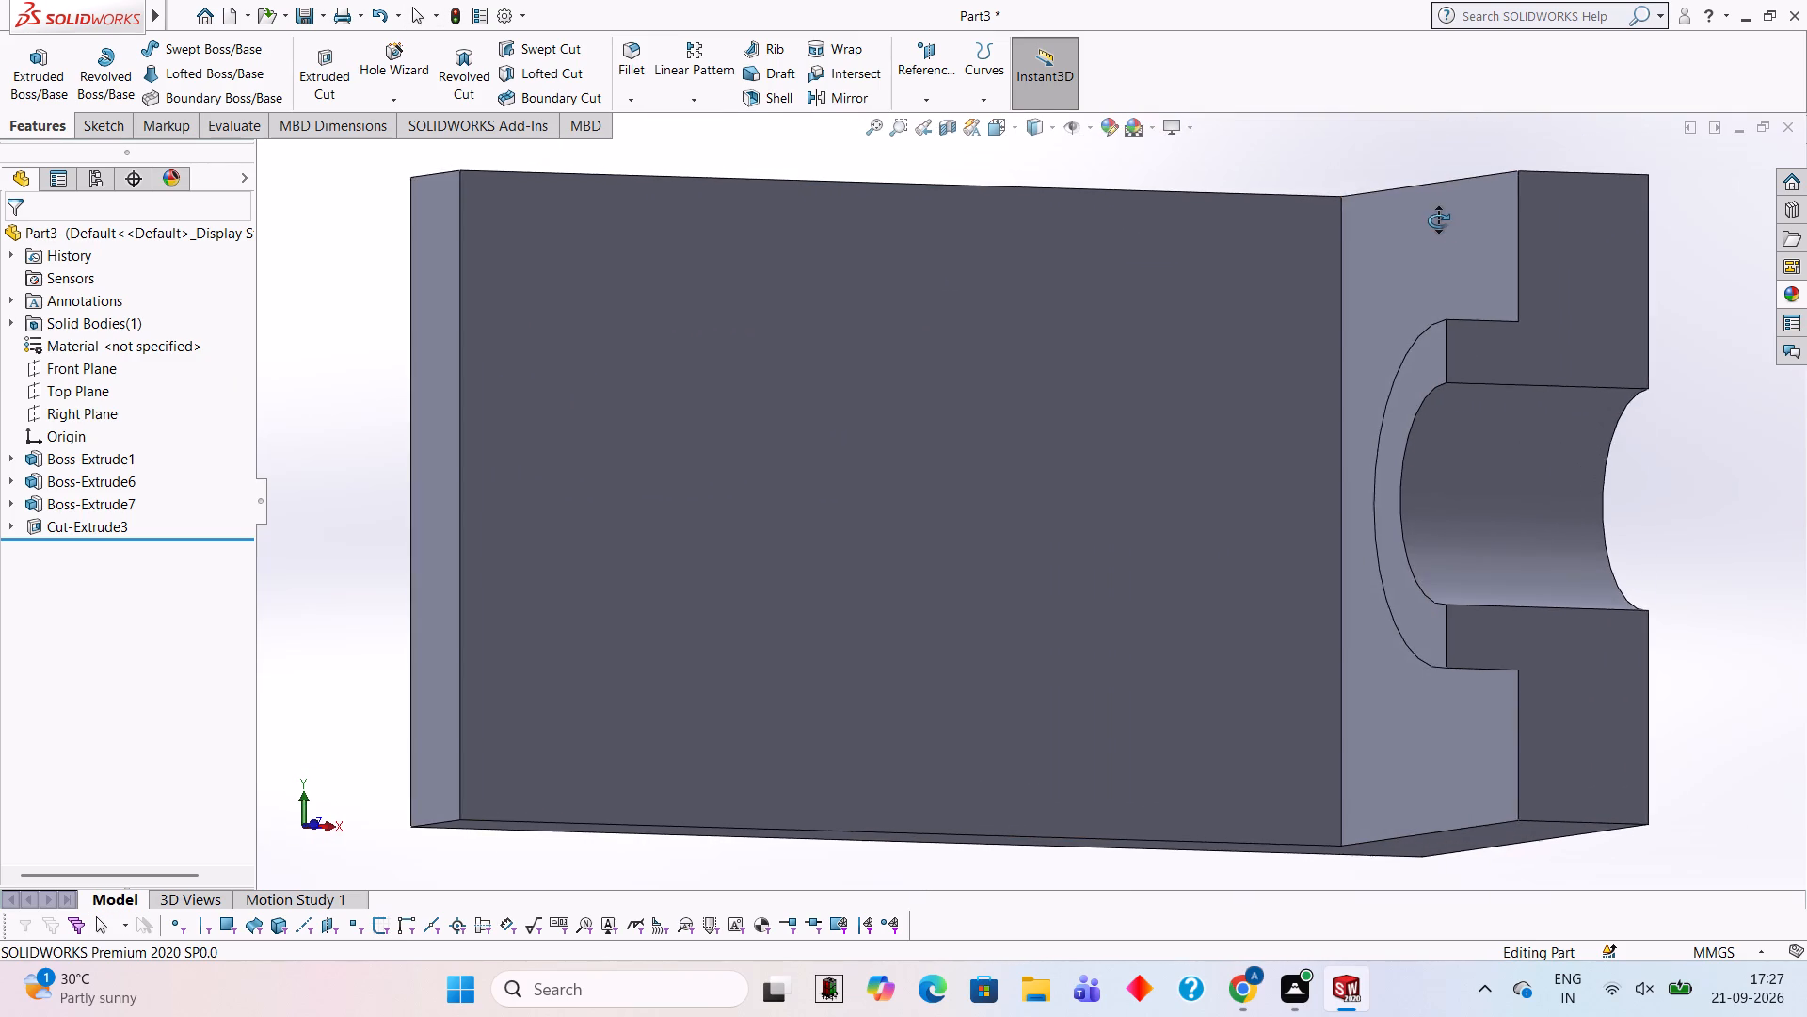
middle_drag(1438, 220, 1395, 224)
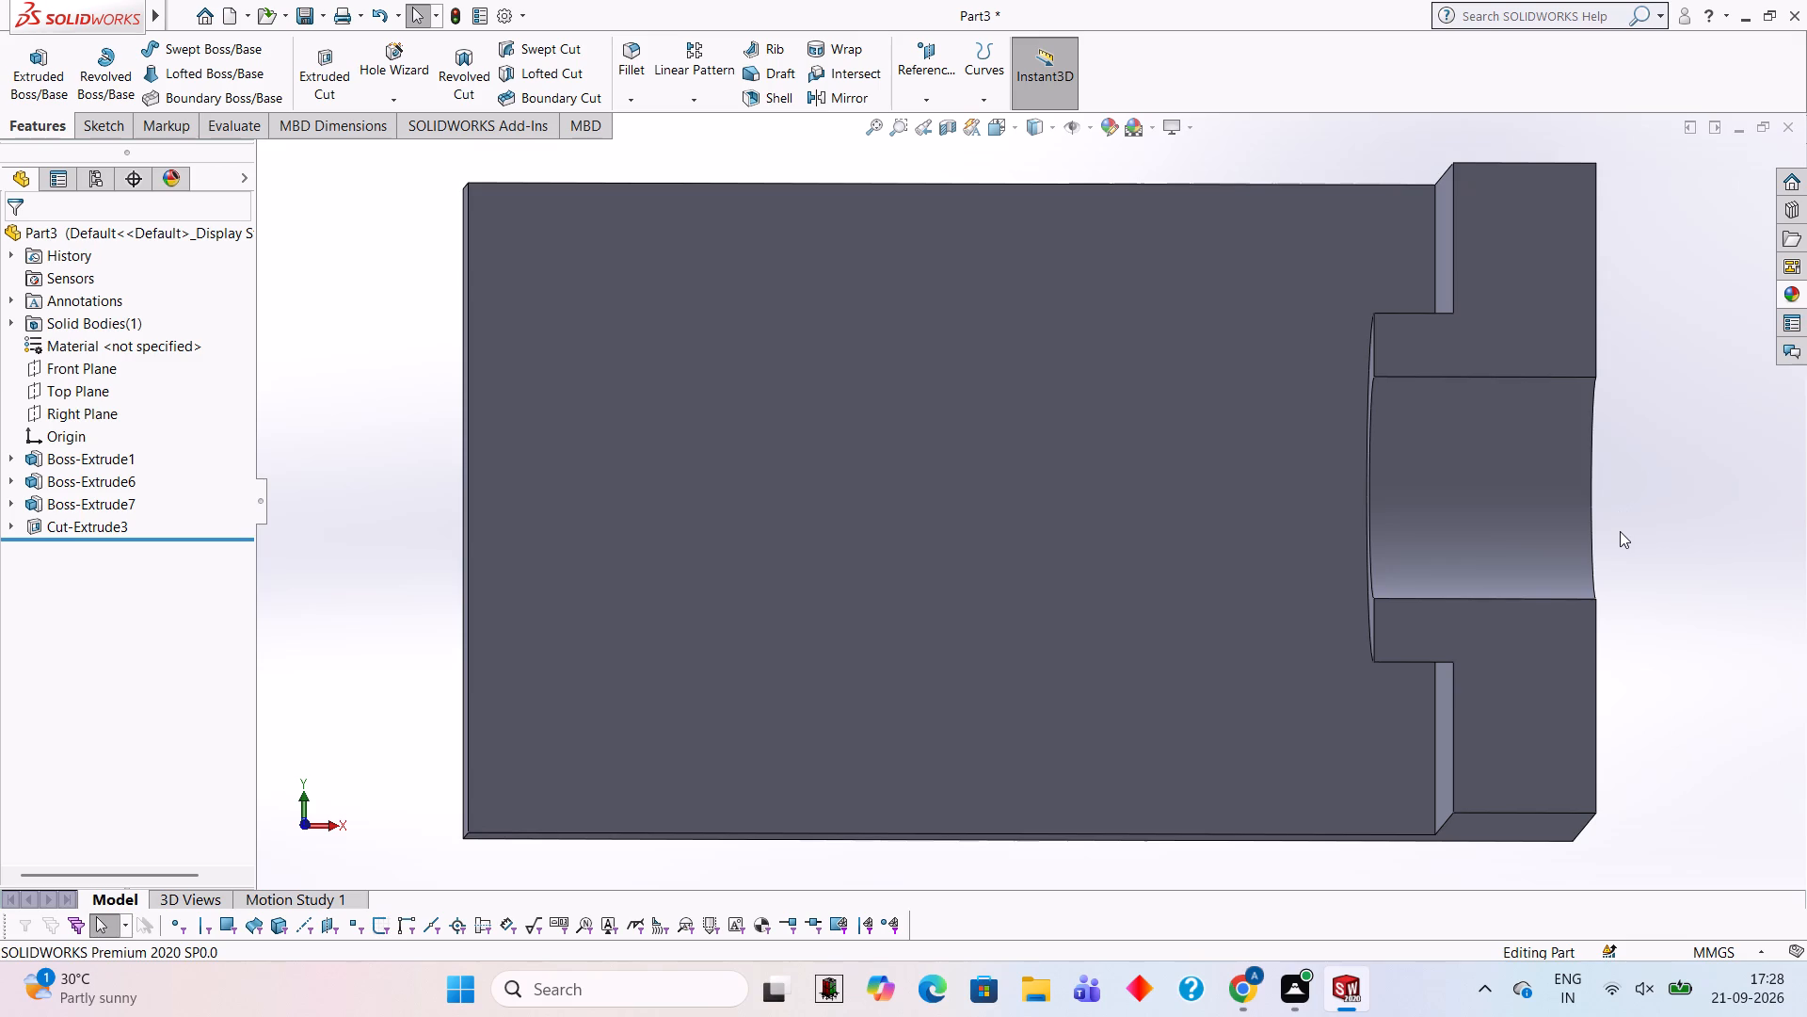
middle_drag(1146, 649, 1137, 645)
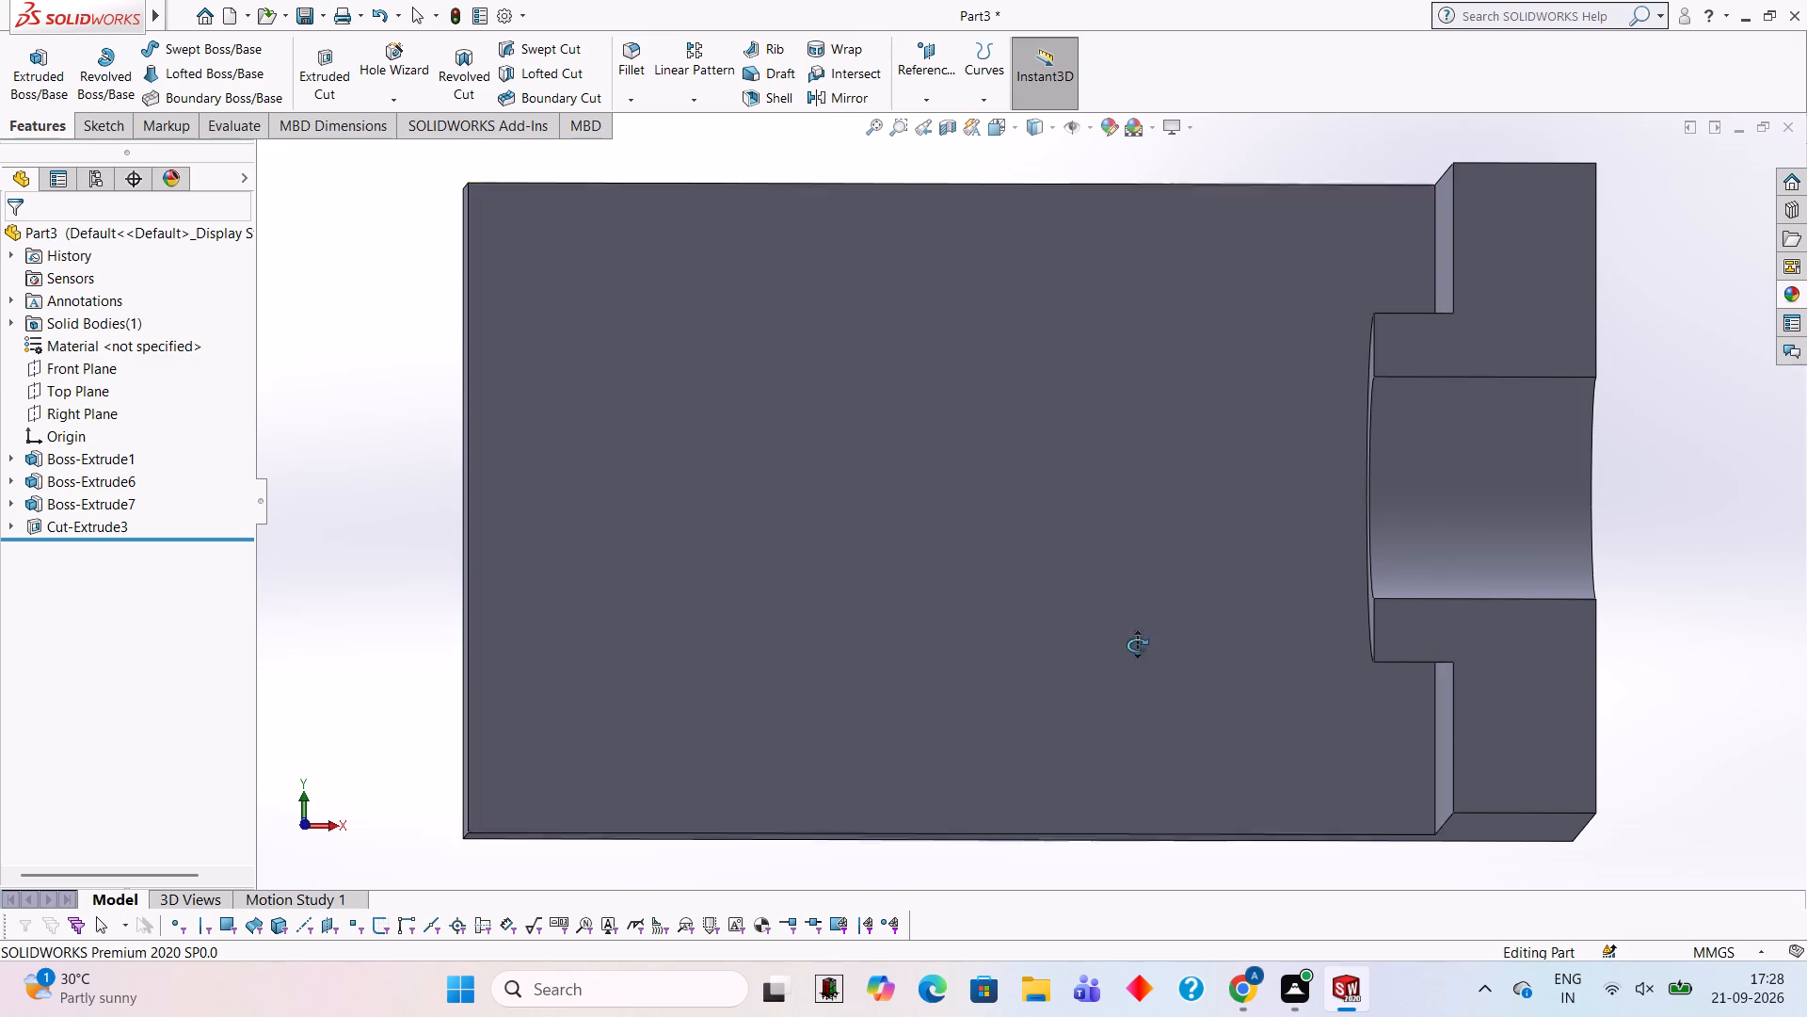
middle_drag(1137, 645, 1125, 279)
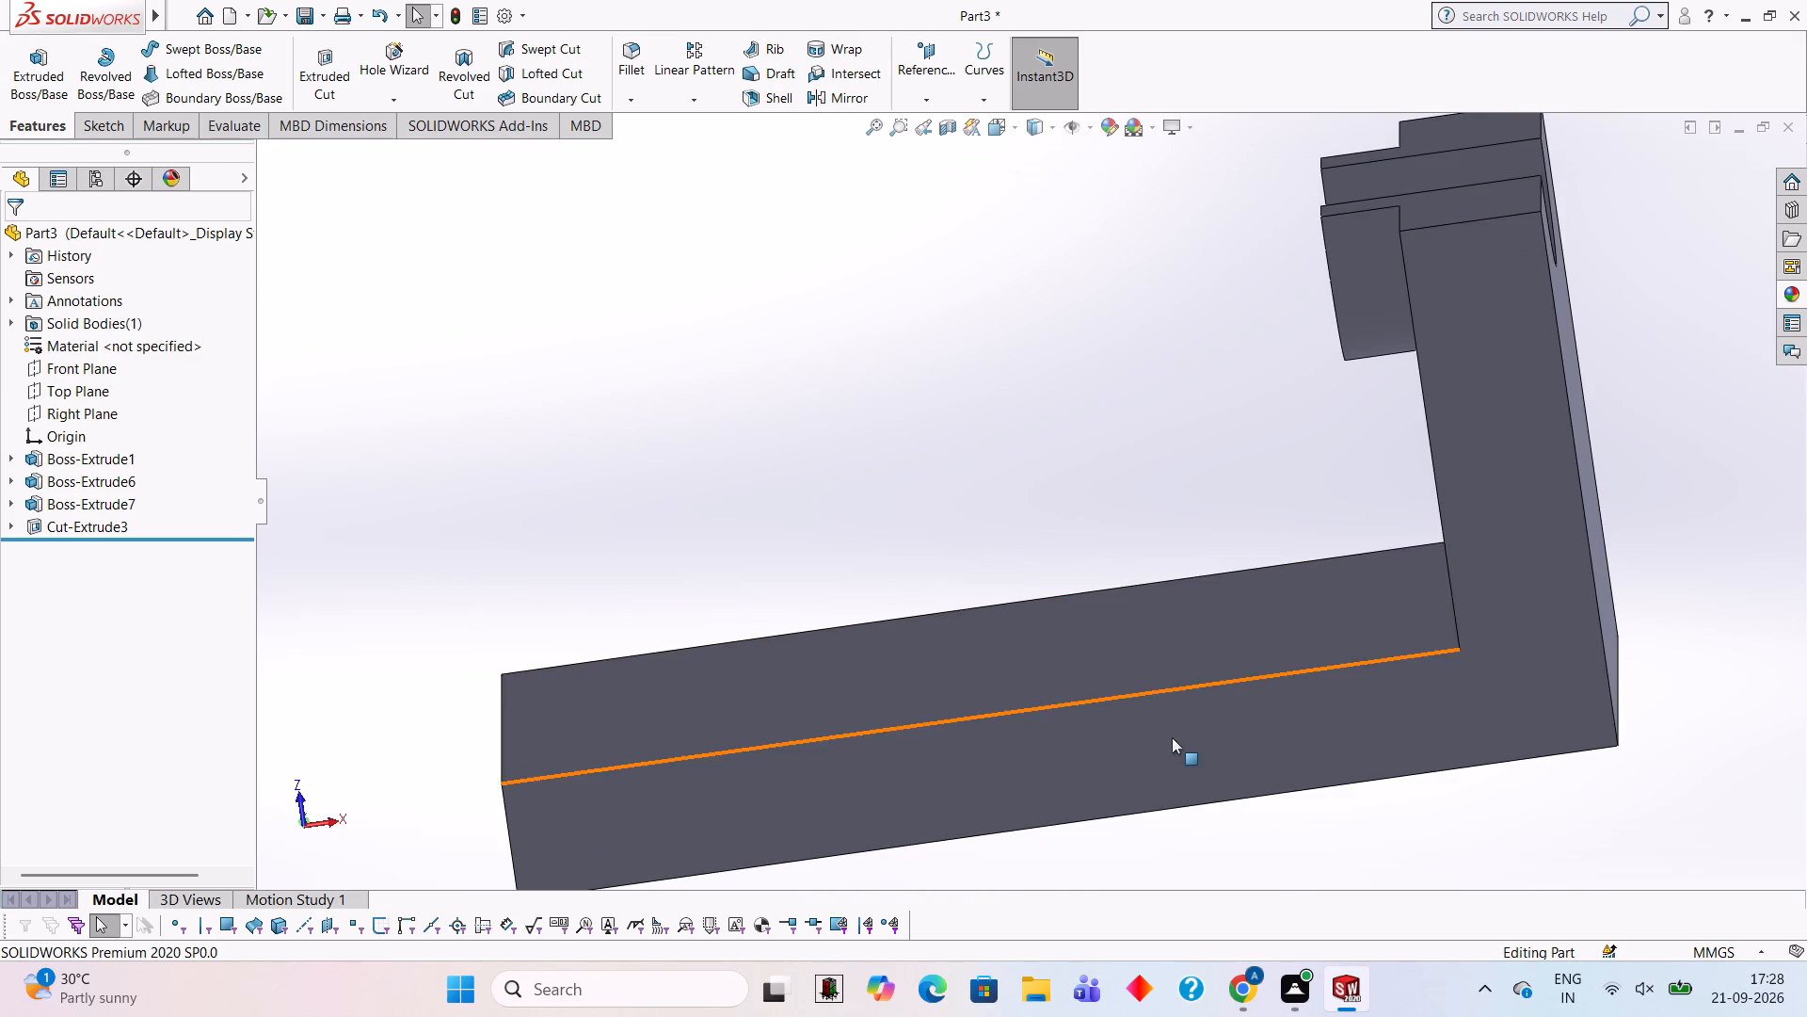
click(1172, 737)
click(1259, 686)
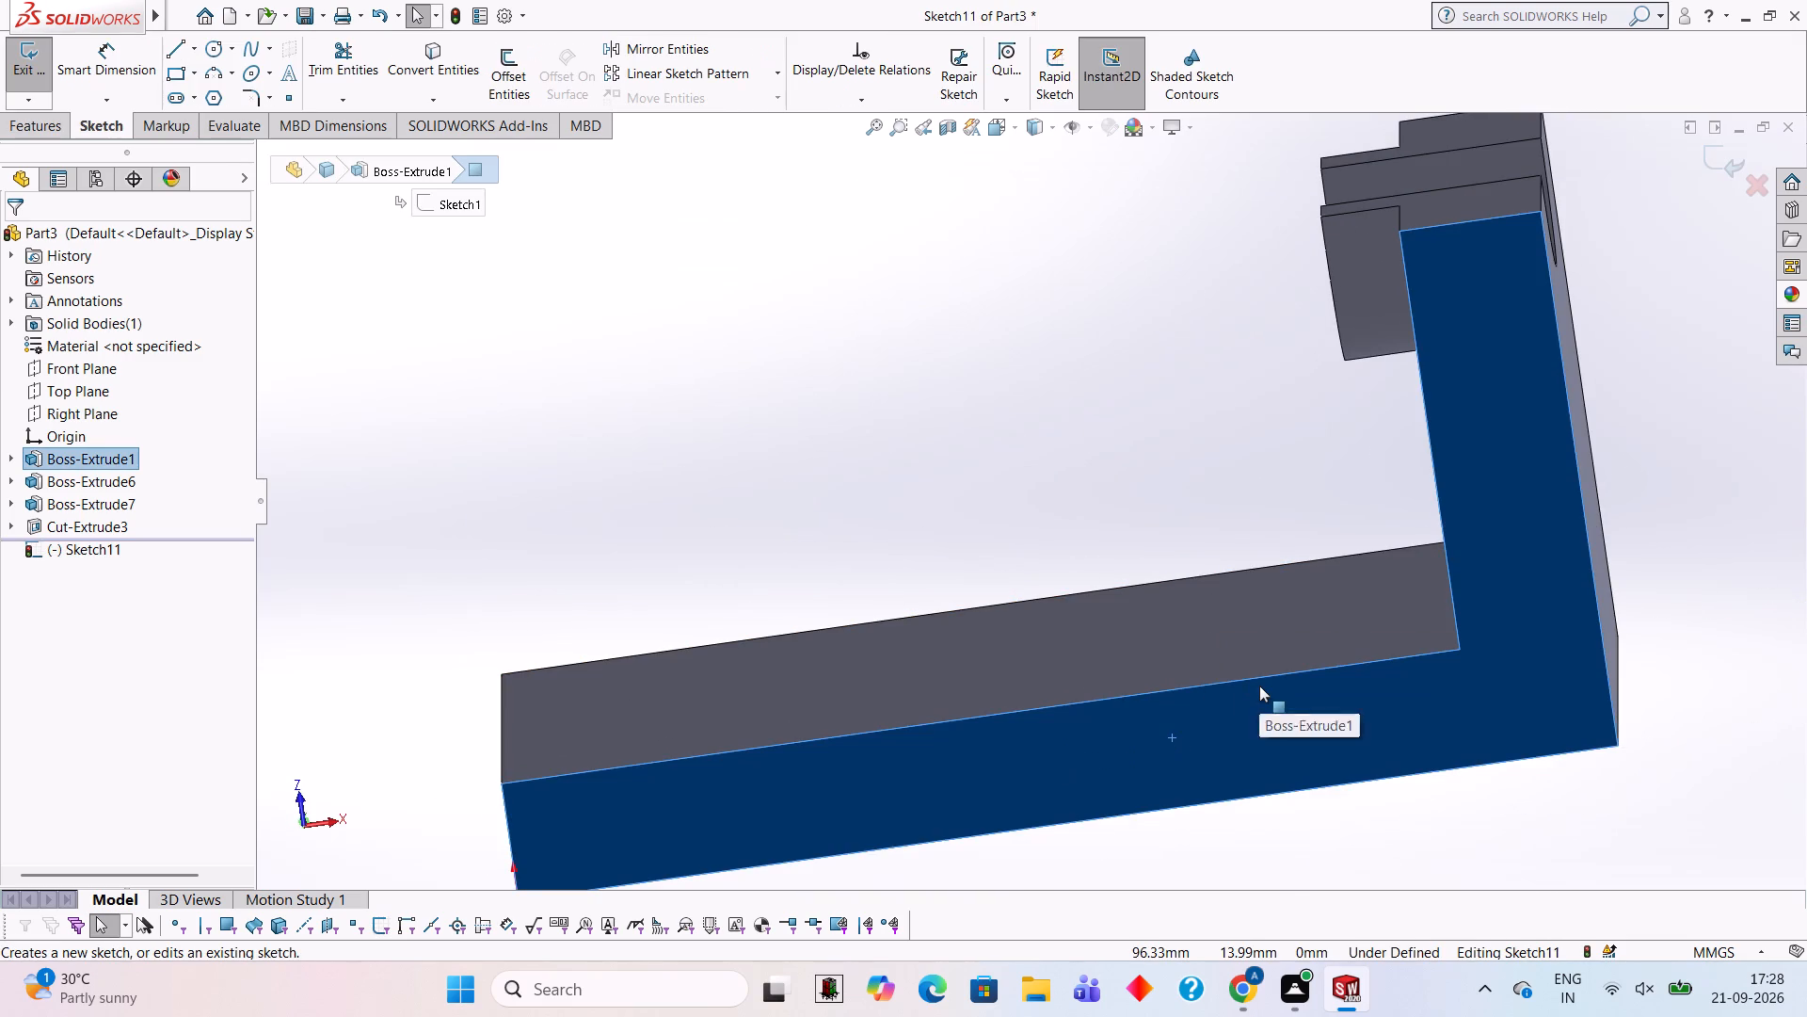
key(ctrl+8)
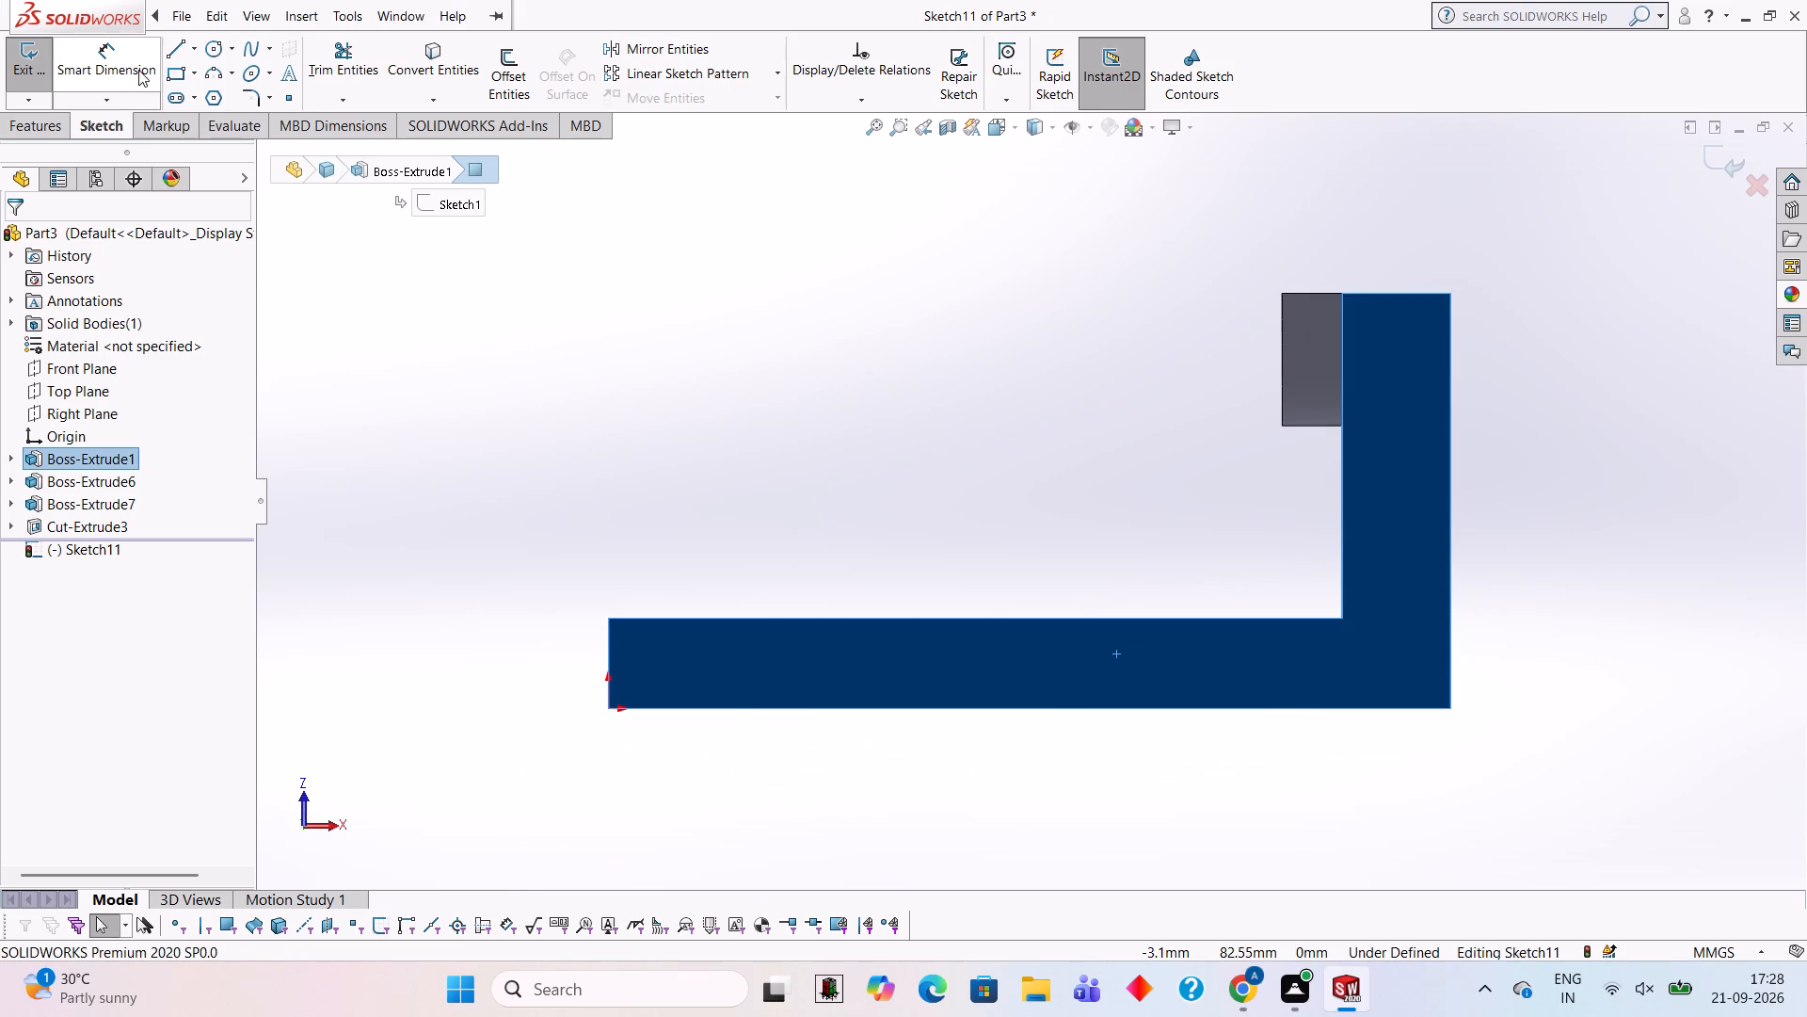
Reduce the floating CommandManager to a narrow icon-only column and widen the feature tree pane.
drag(199, 121, 147, 94)
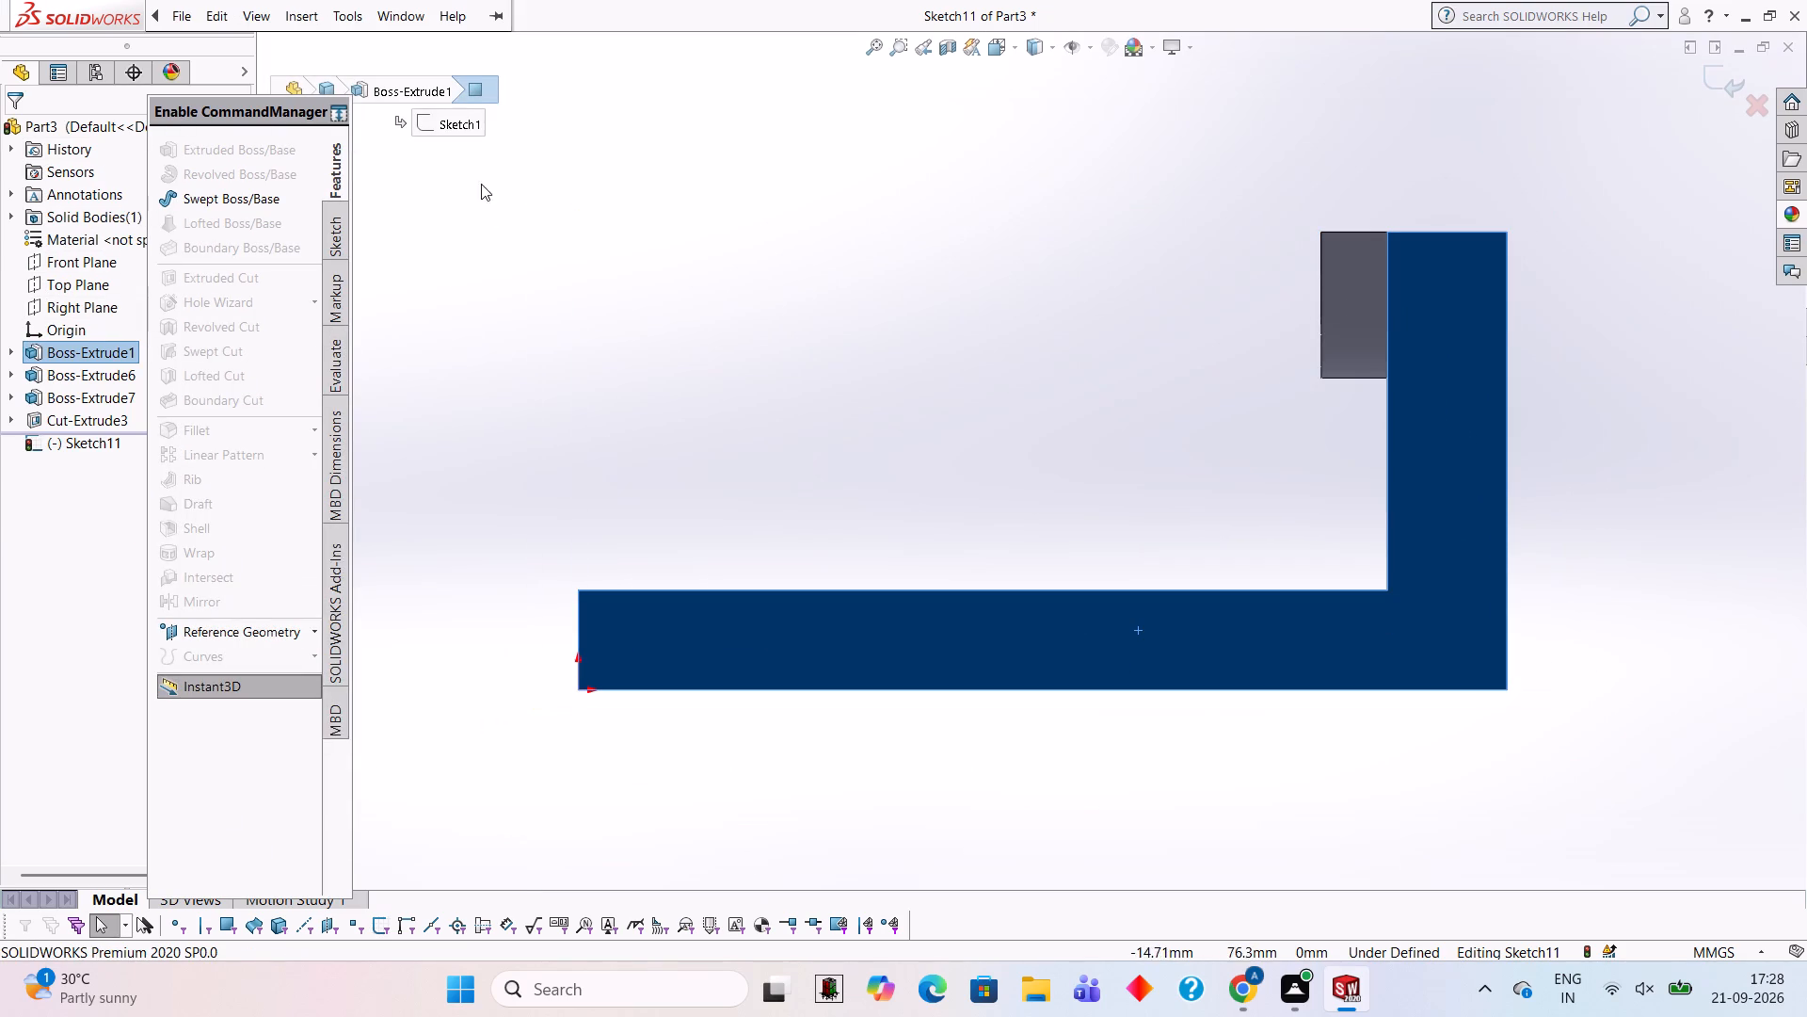
key(Escape)
key(Escape)
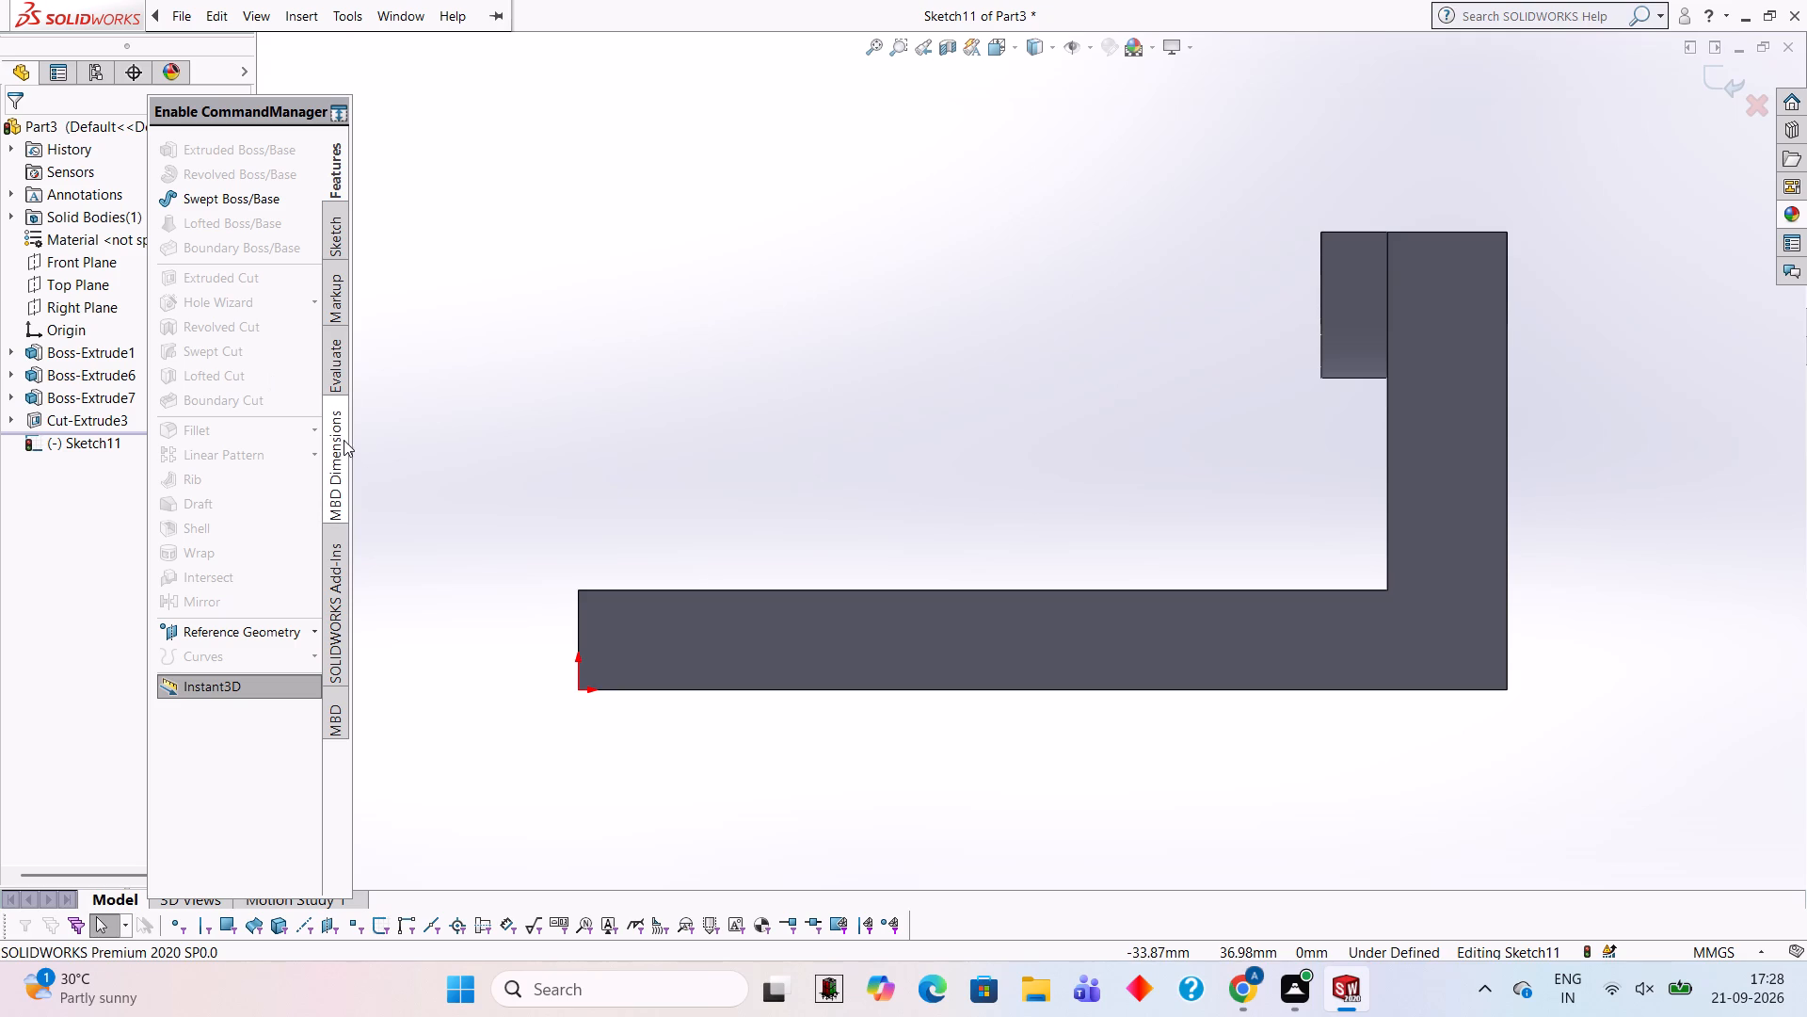
drag(352, 443, 259, 489)
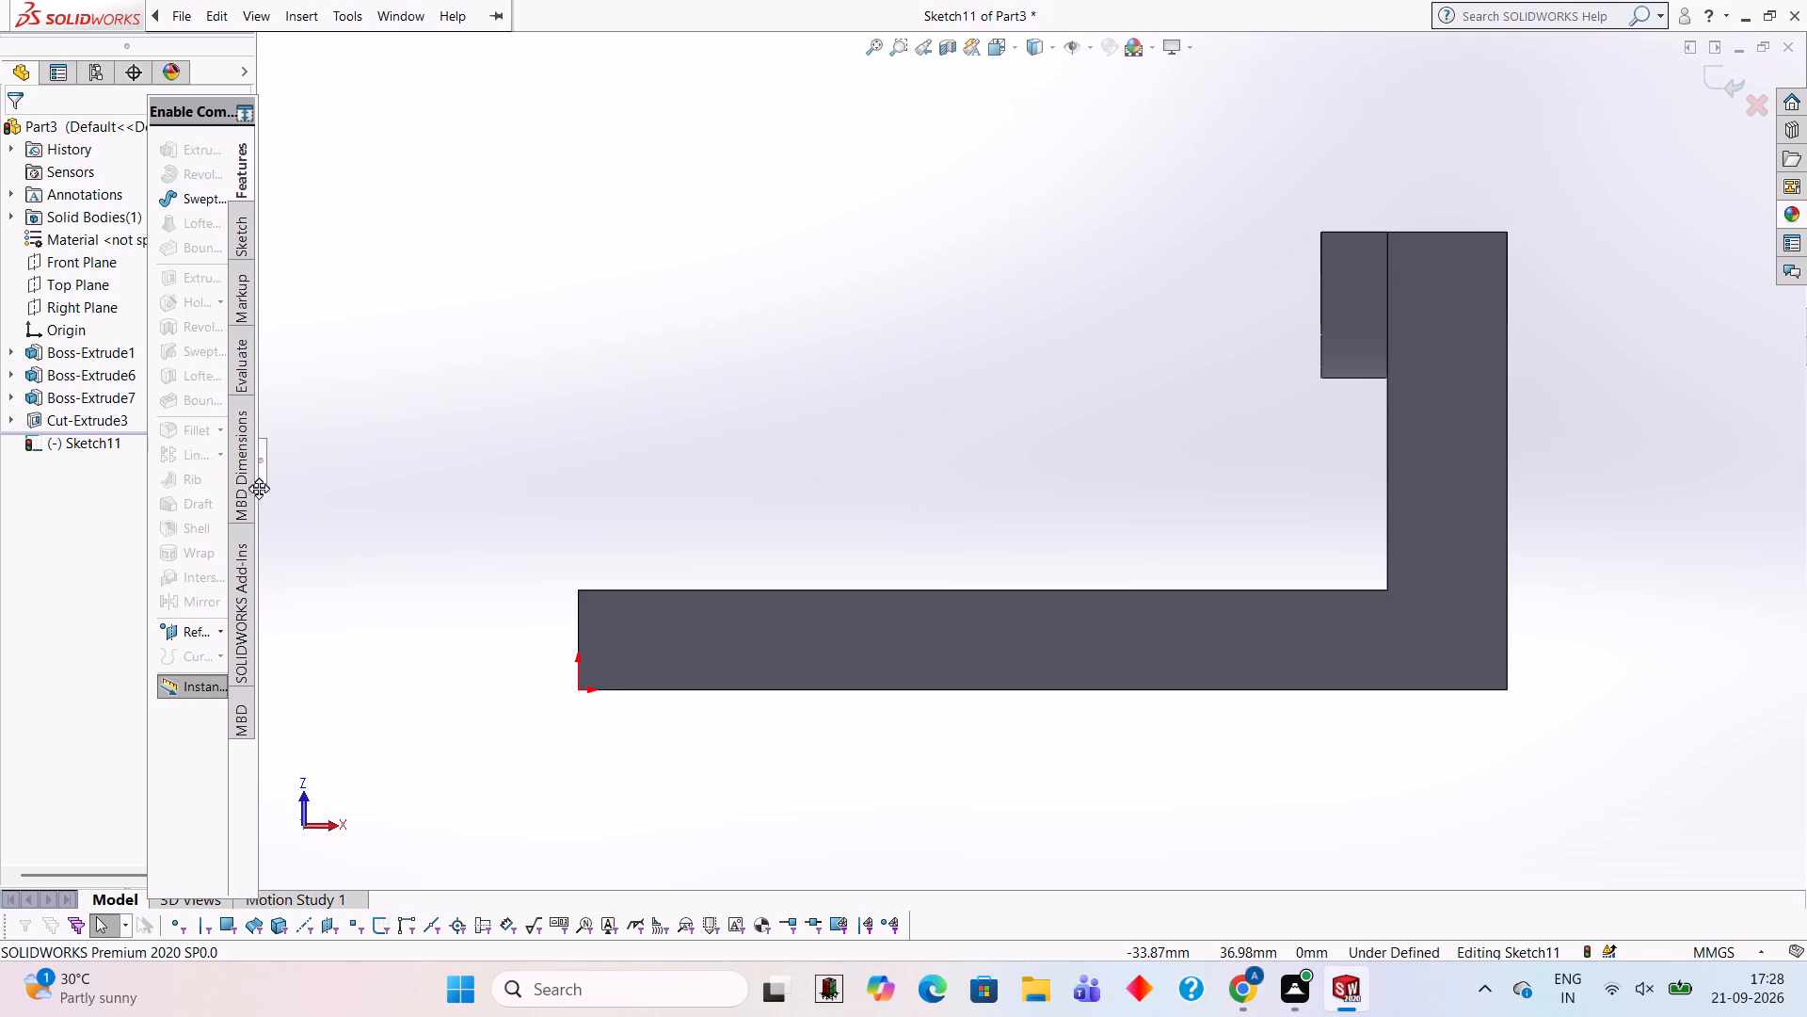
drag(259, 489, 41, 437)
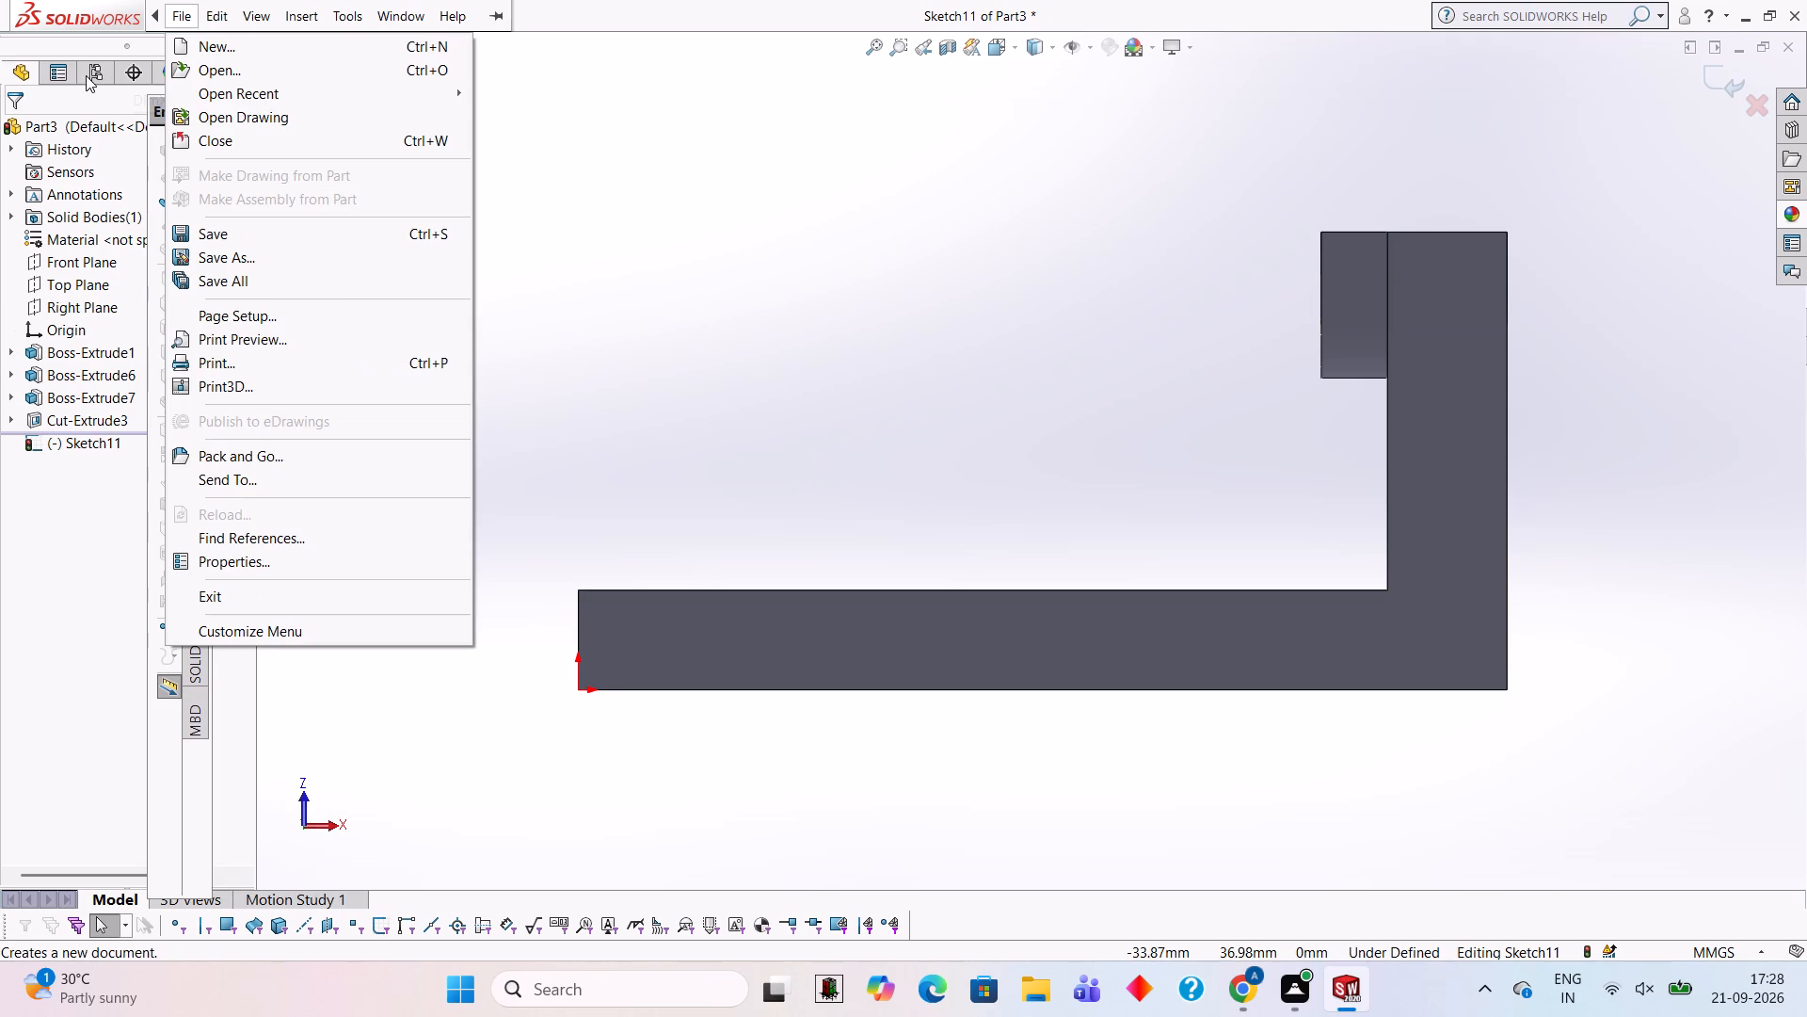
click(523, 117)
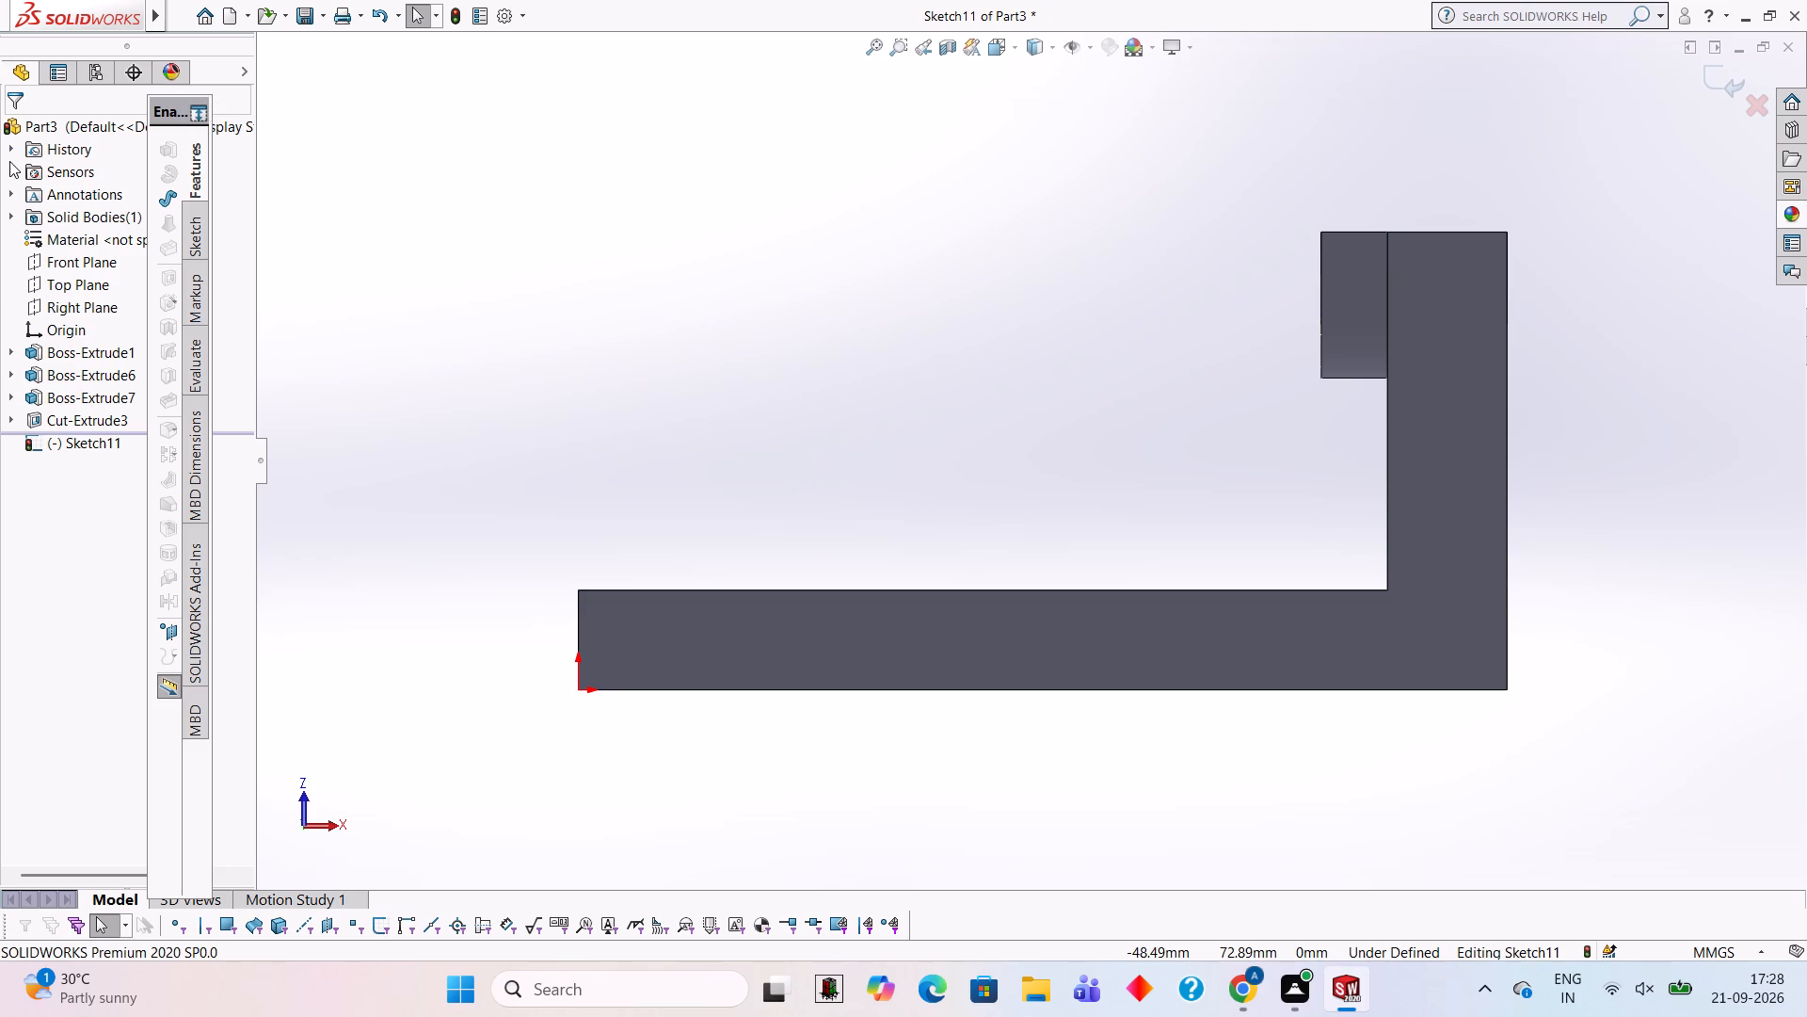
drag(0, 166, 318, 221)
drag(256, 169, 323, 184)
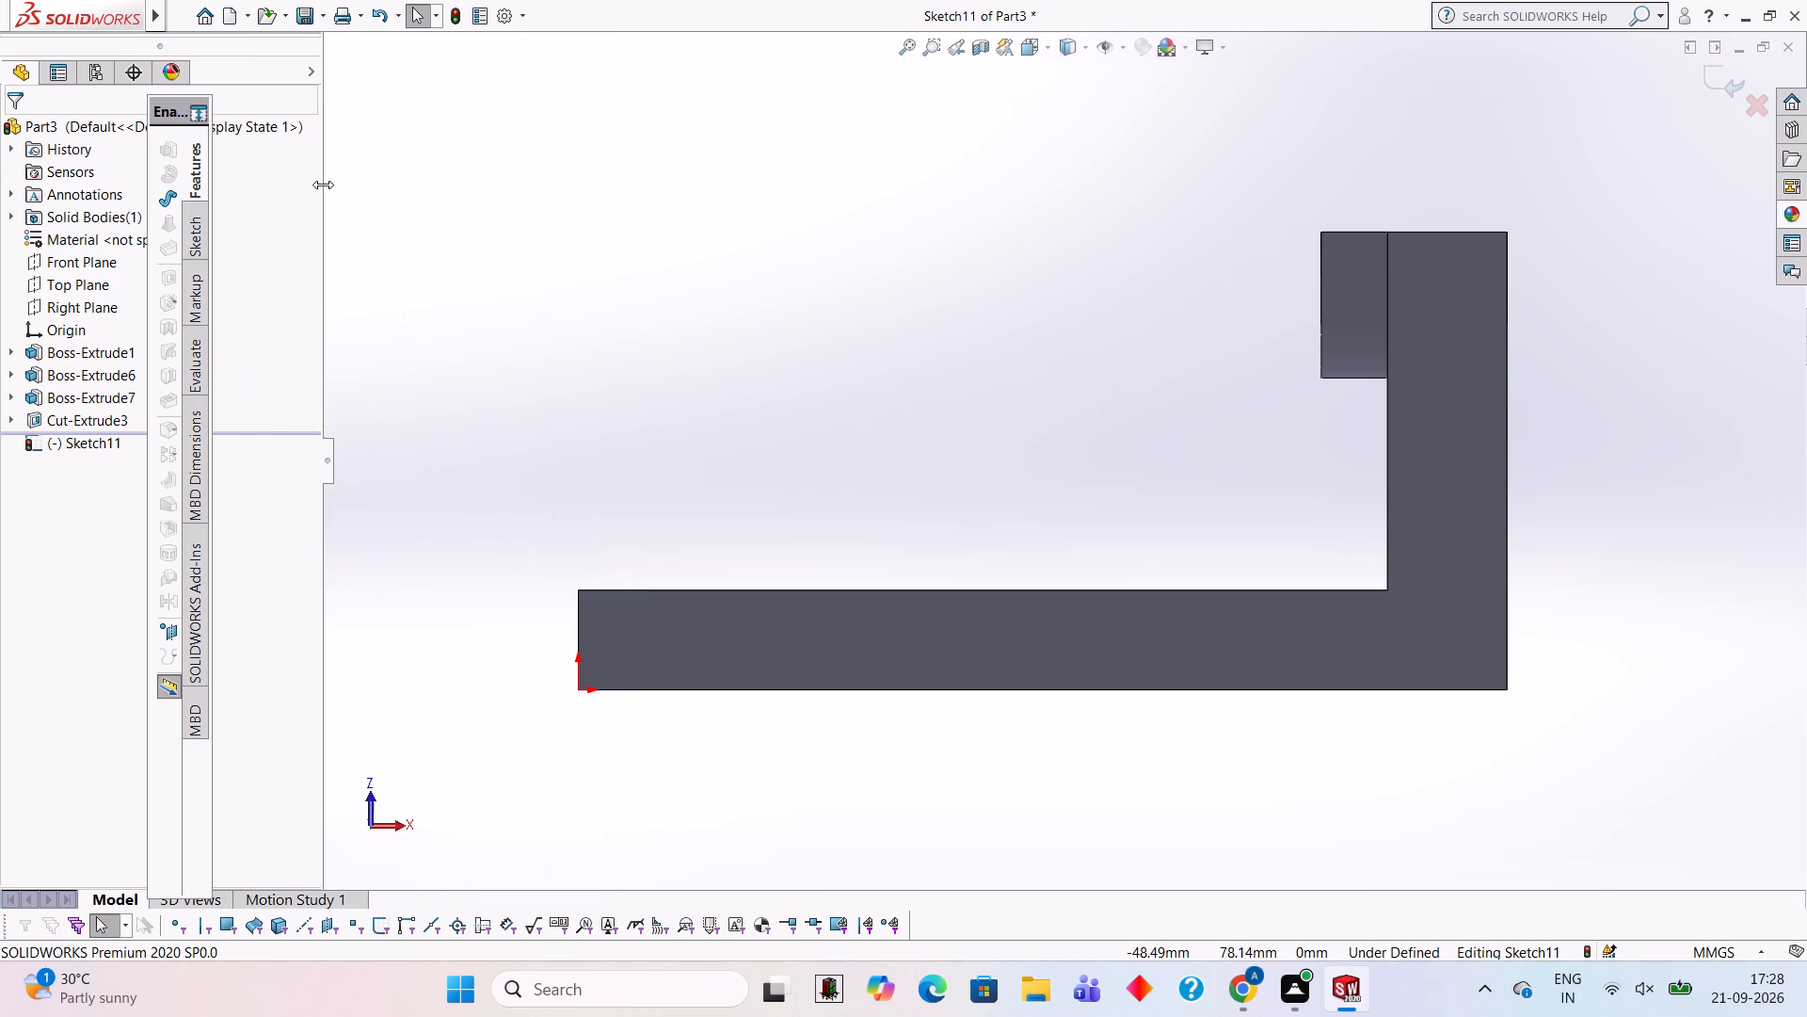
key(Escape)
key(Escape)
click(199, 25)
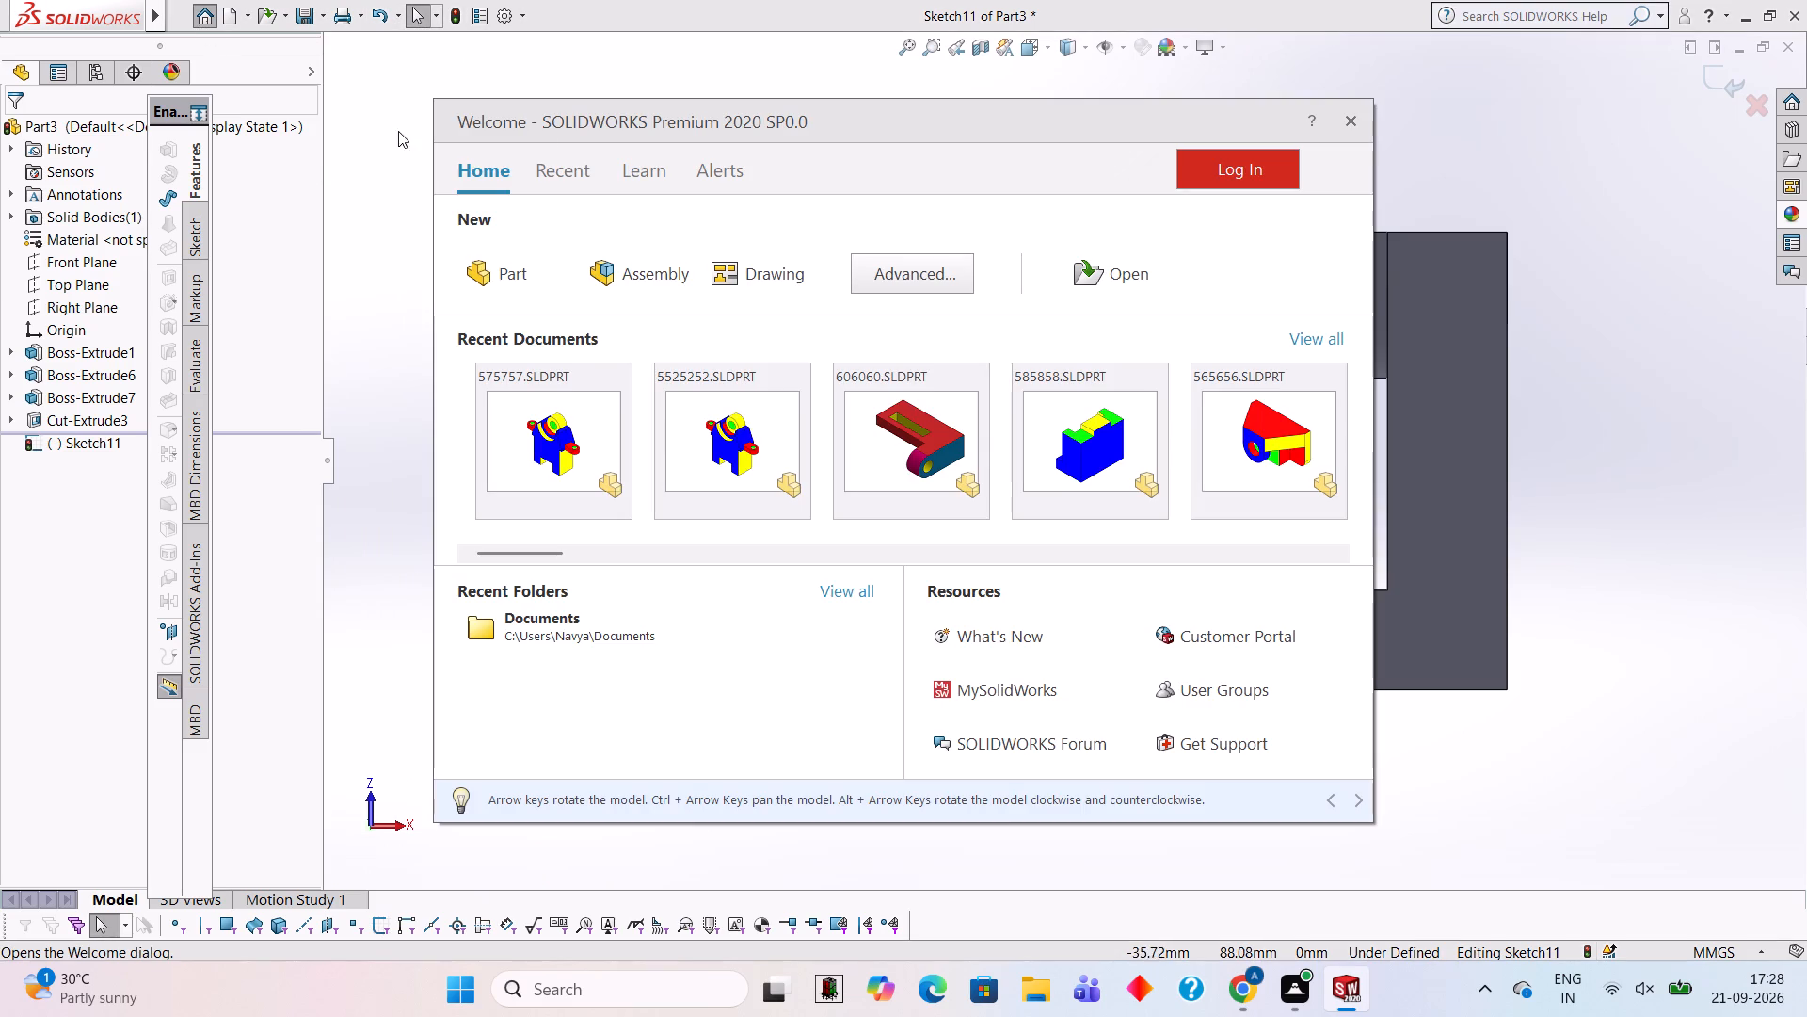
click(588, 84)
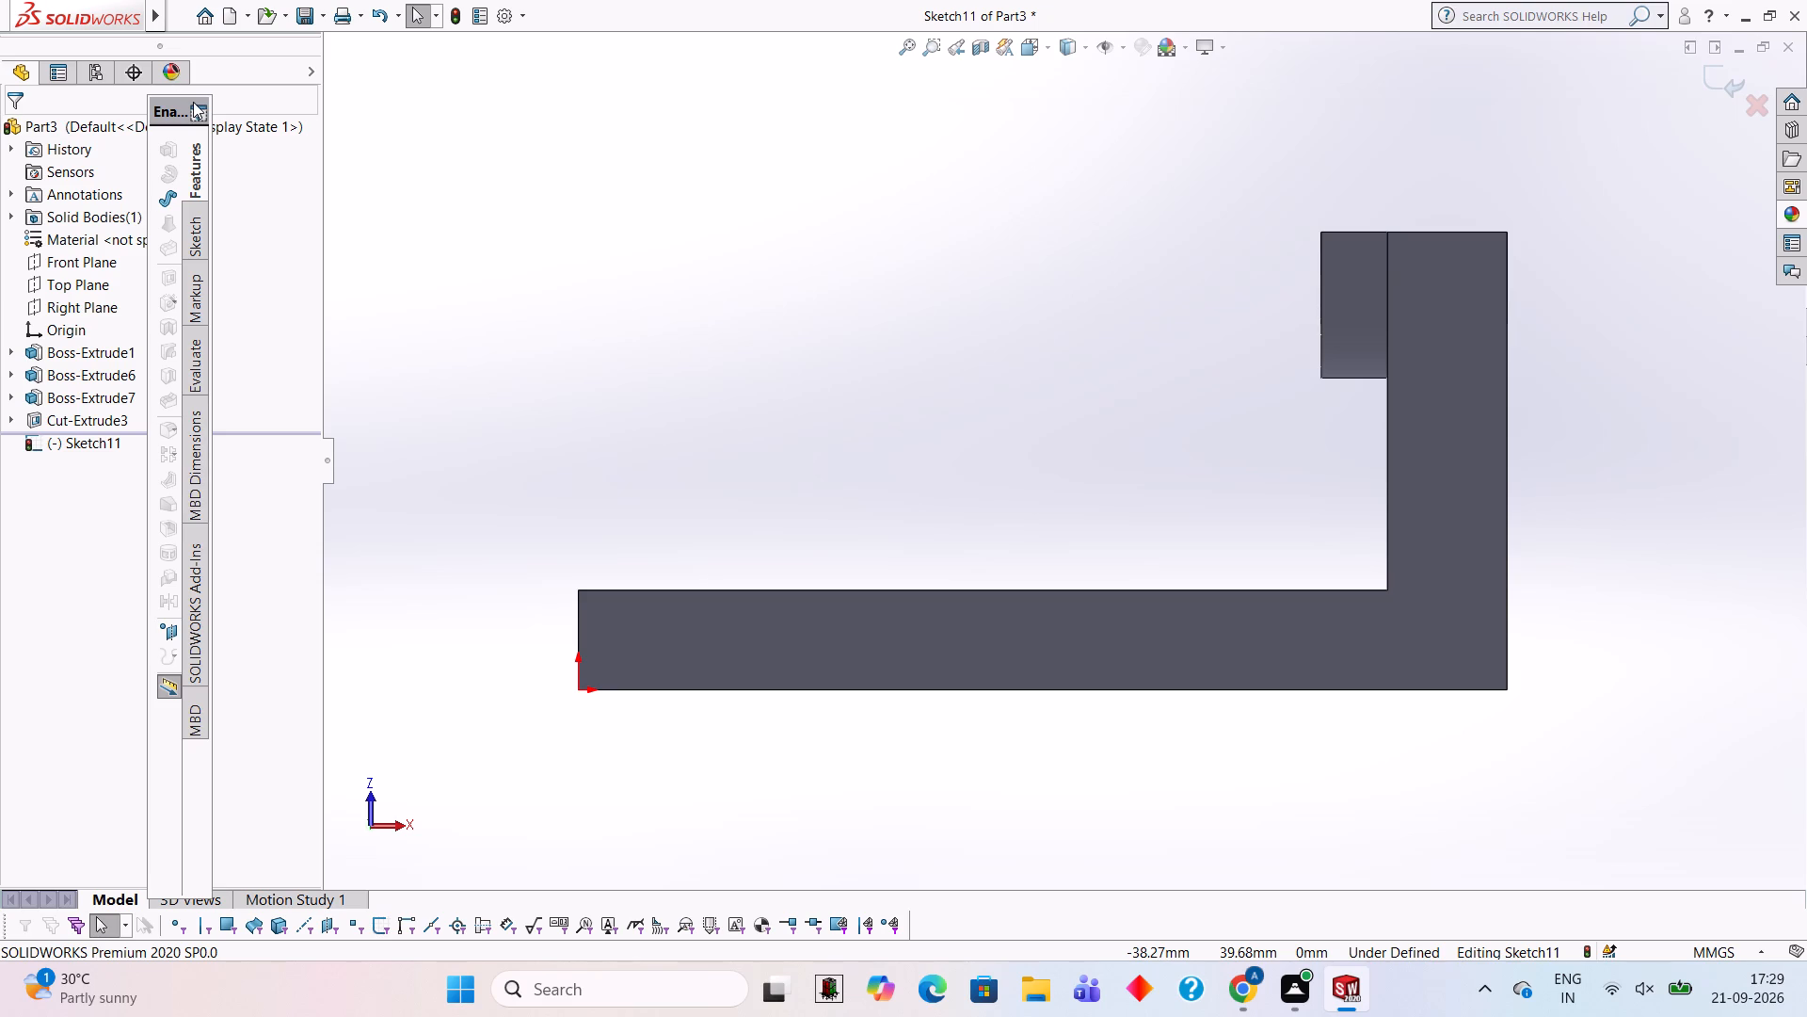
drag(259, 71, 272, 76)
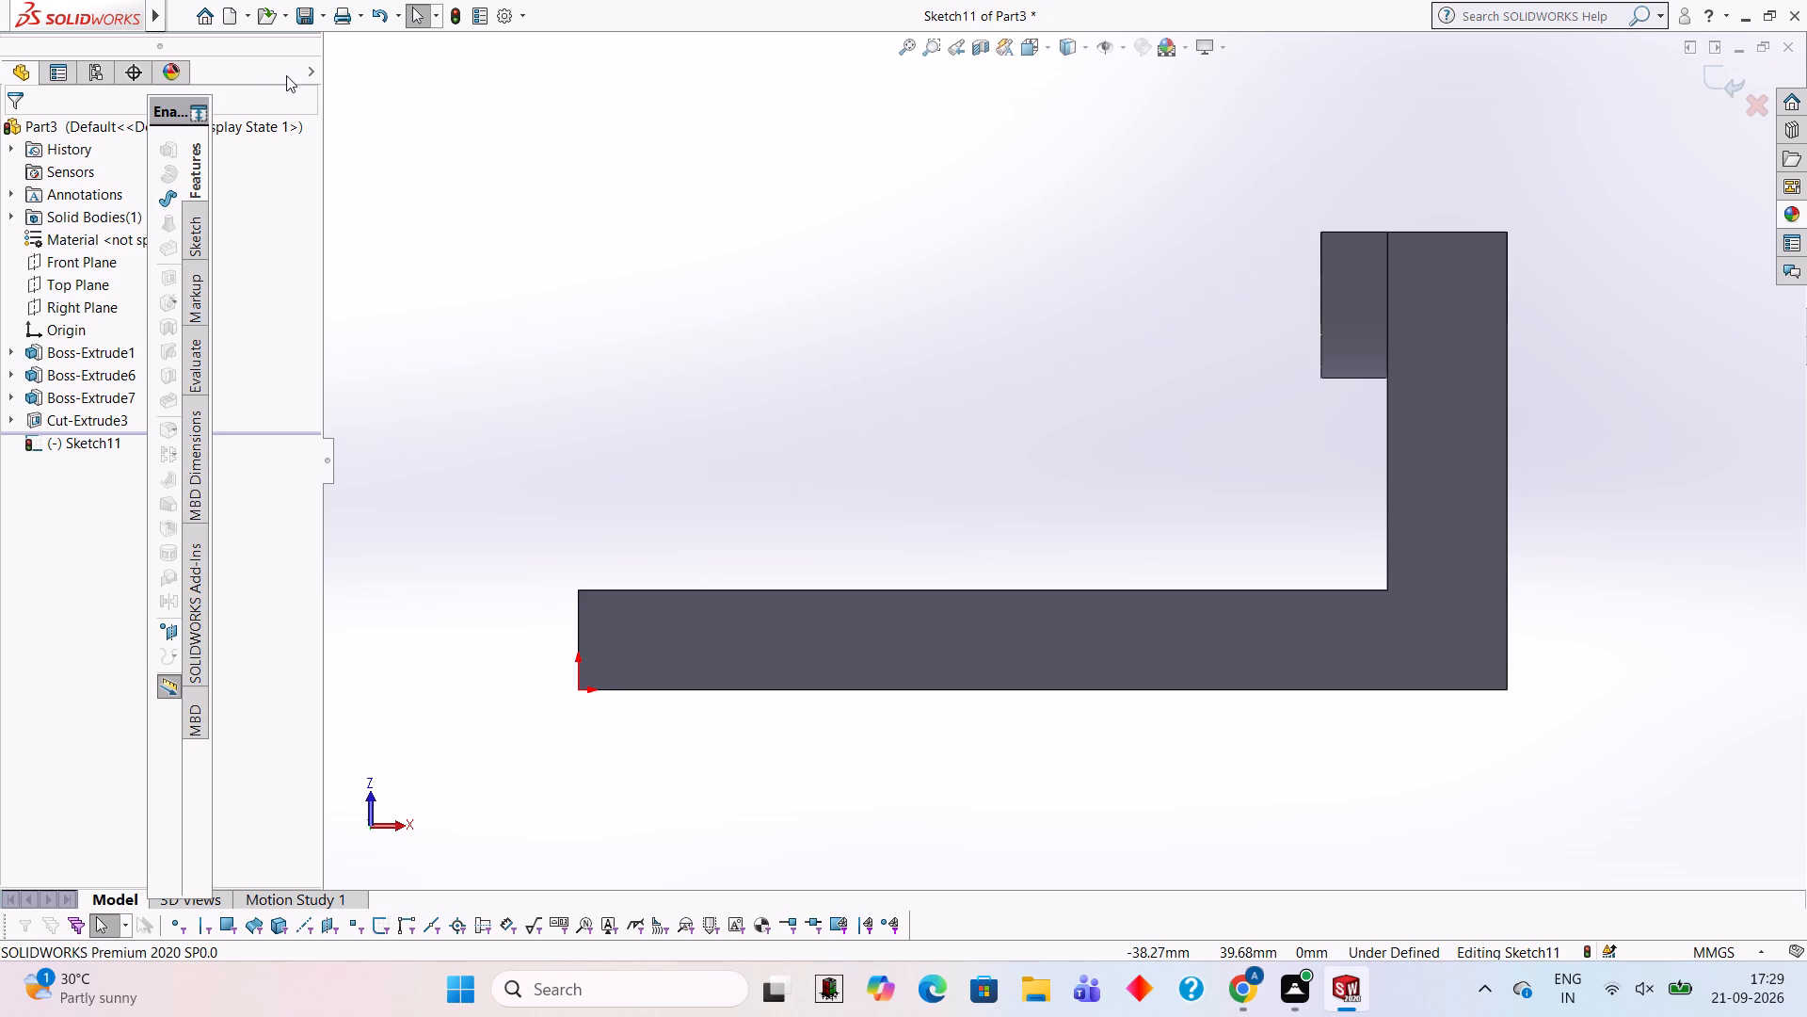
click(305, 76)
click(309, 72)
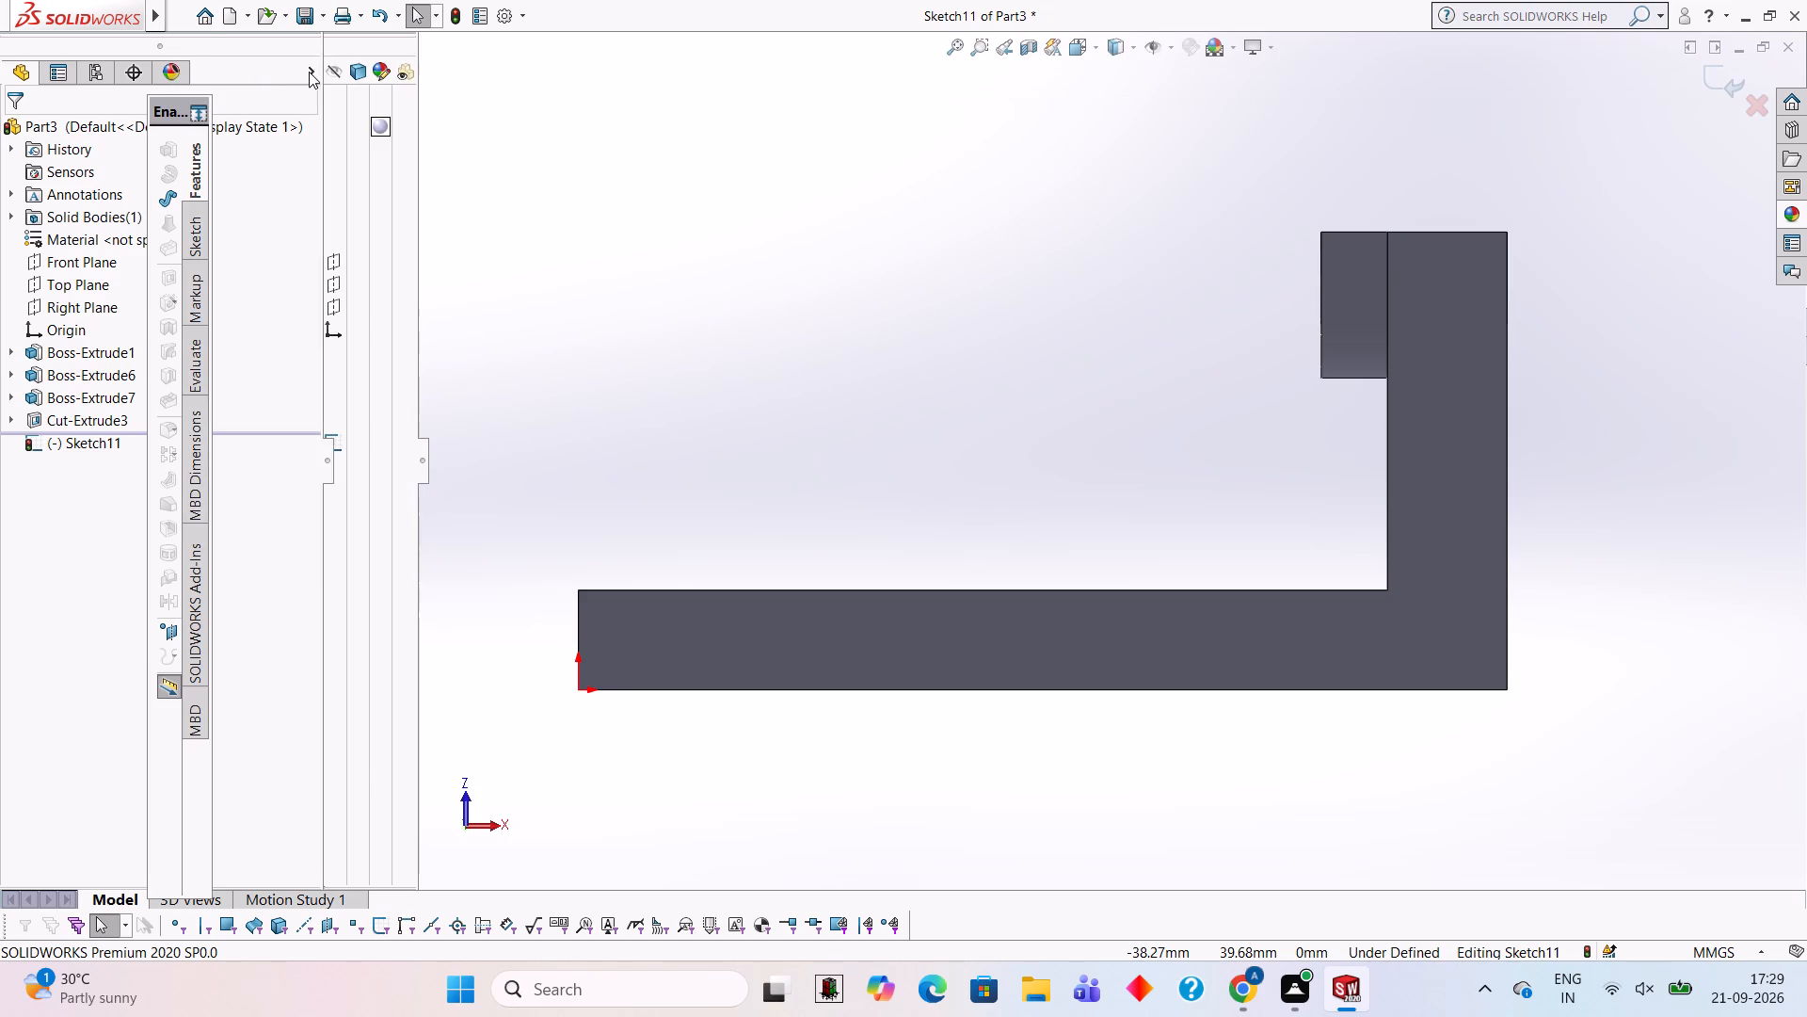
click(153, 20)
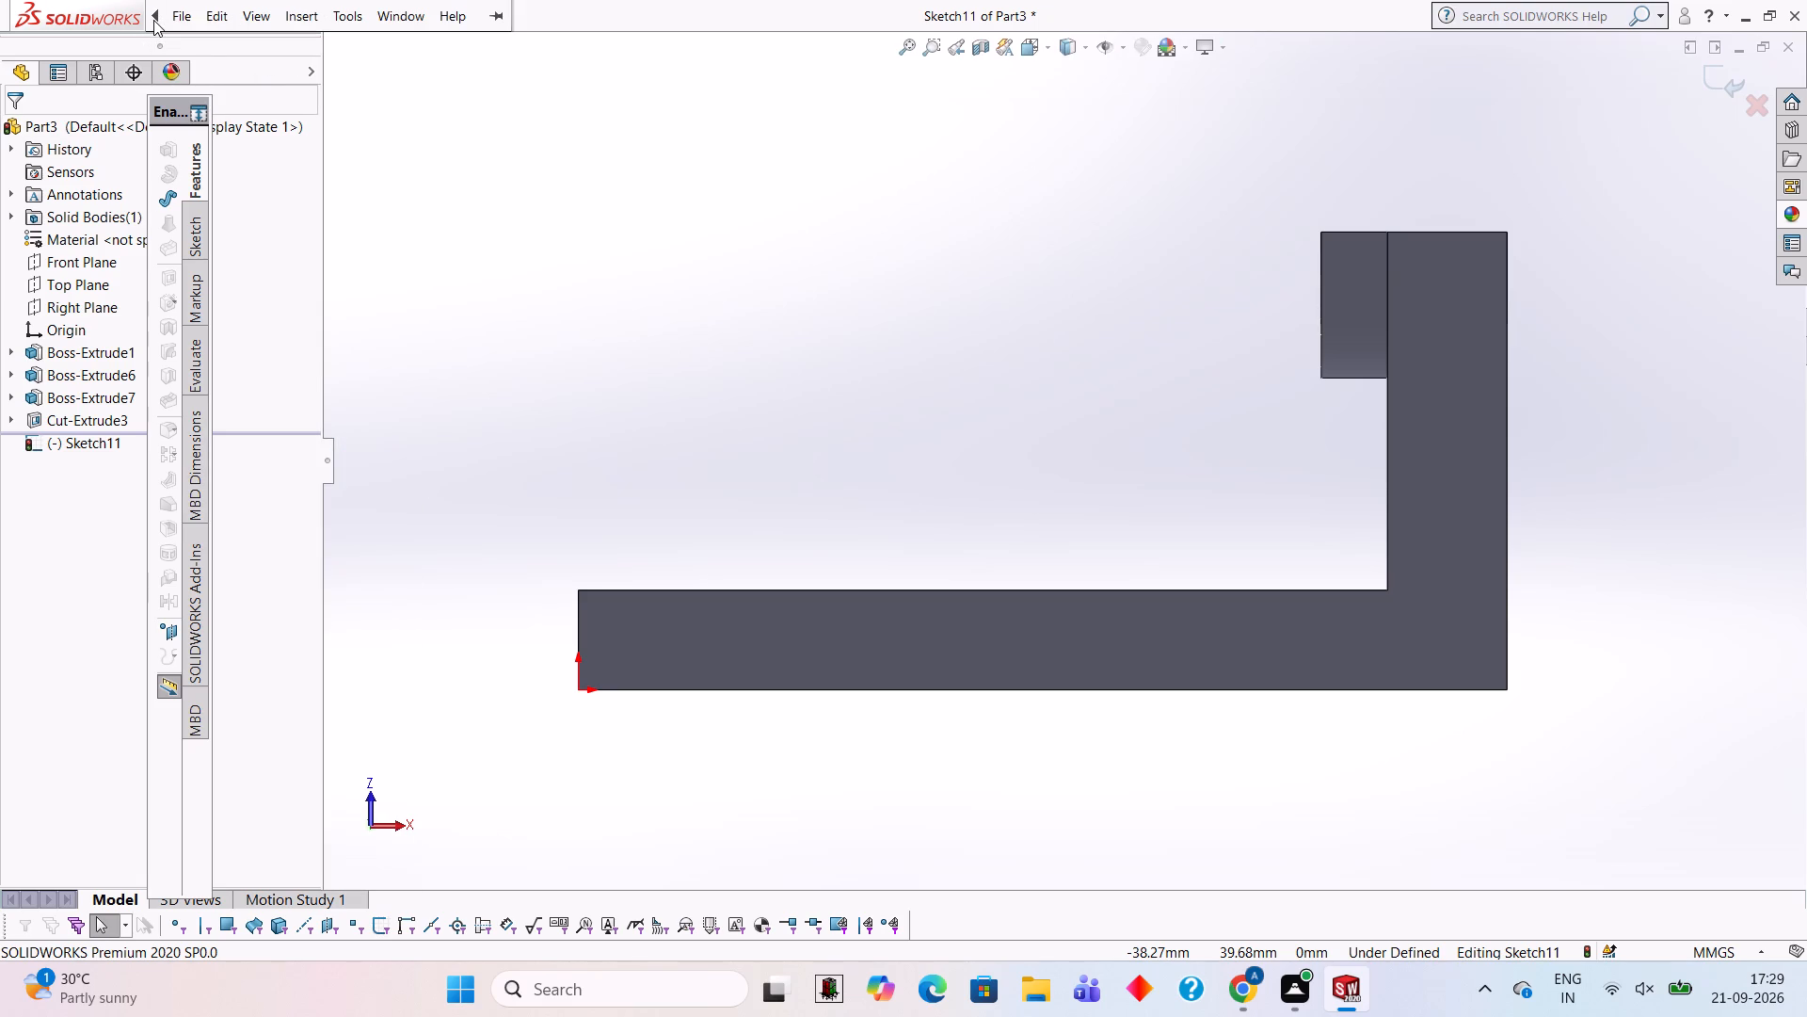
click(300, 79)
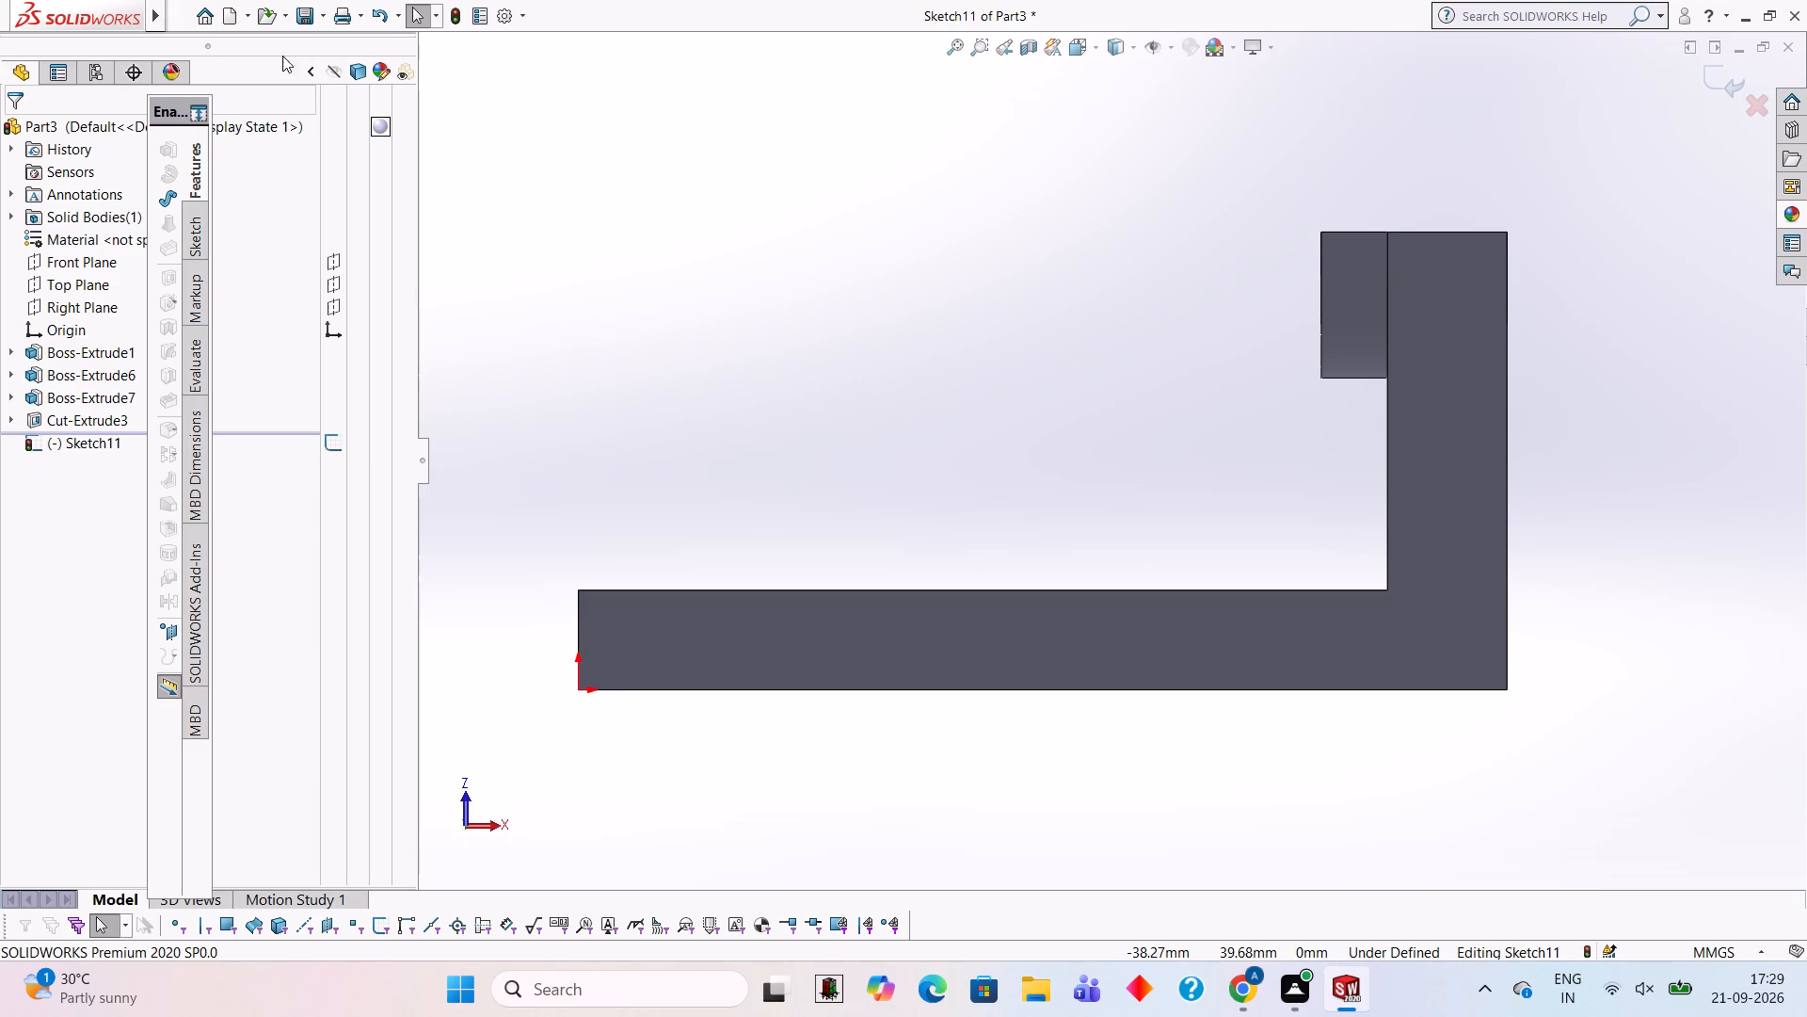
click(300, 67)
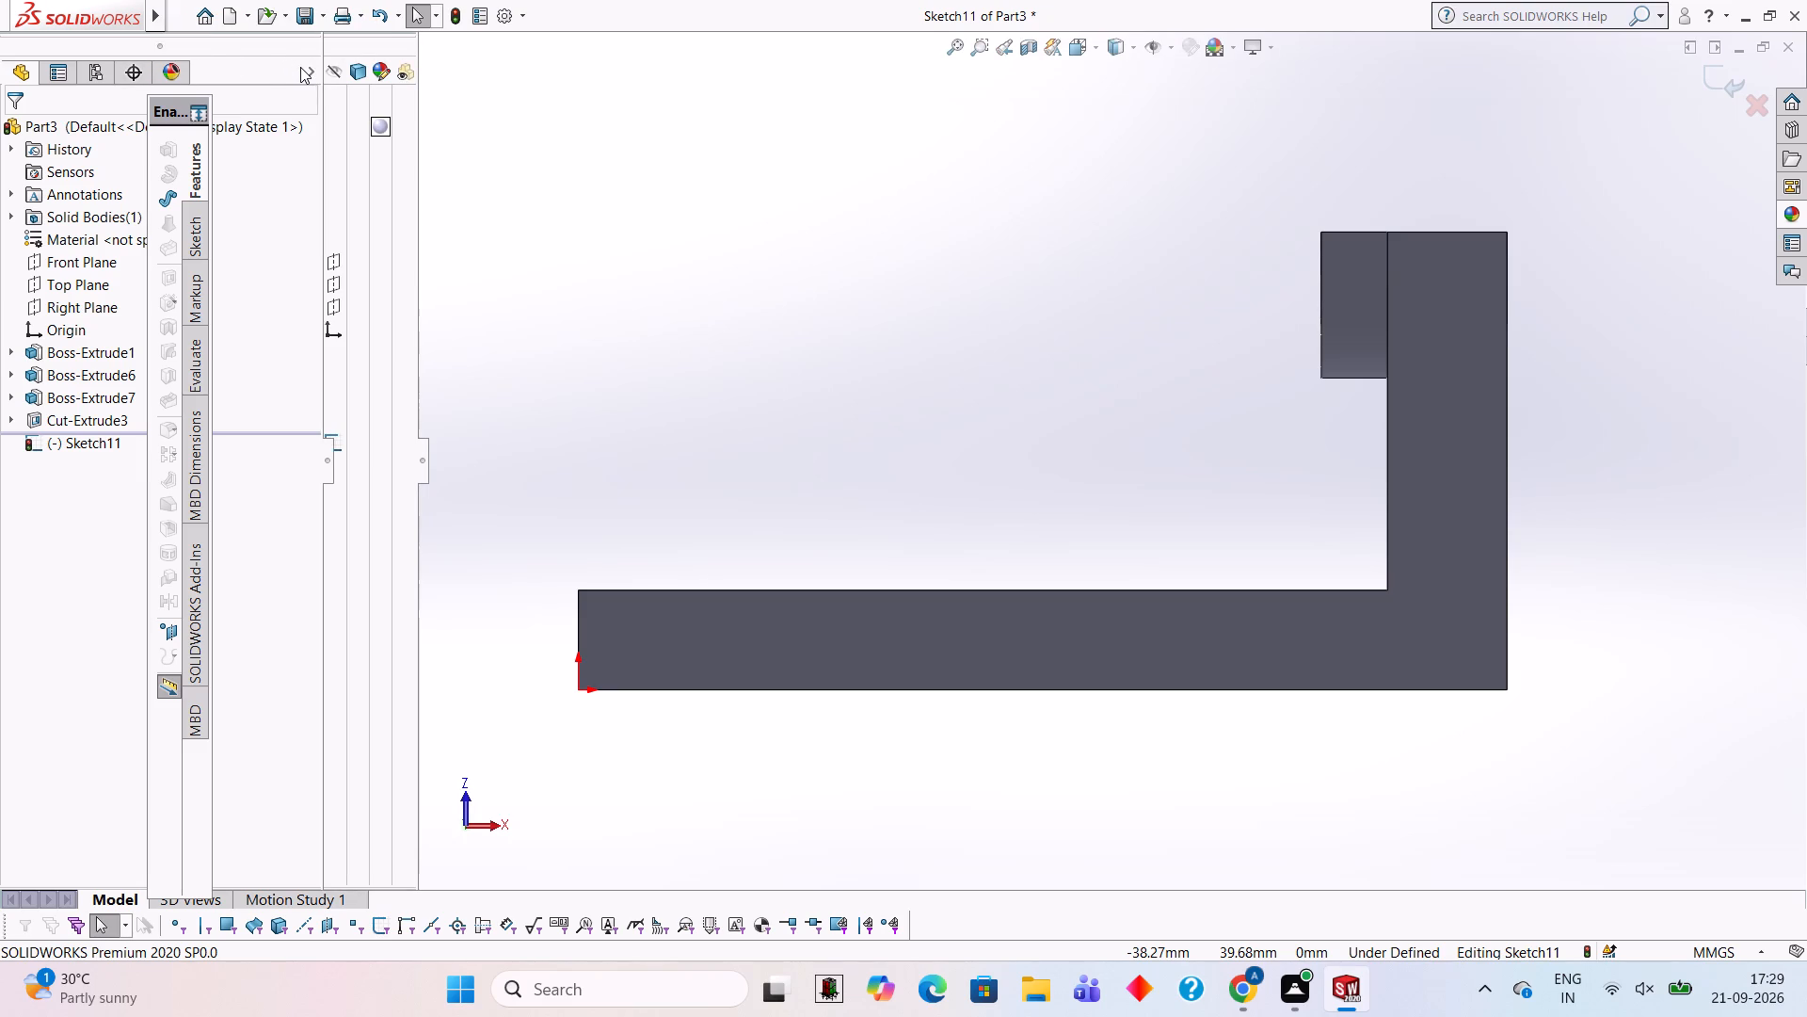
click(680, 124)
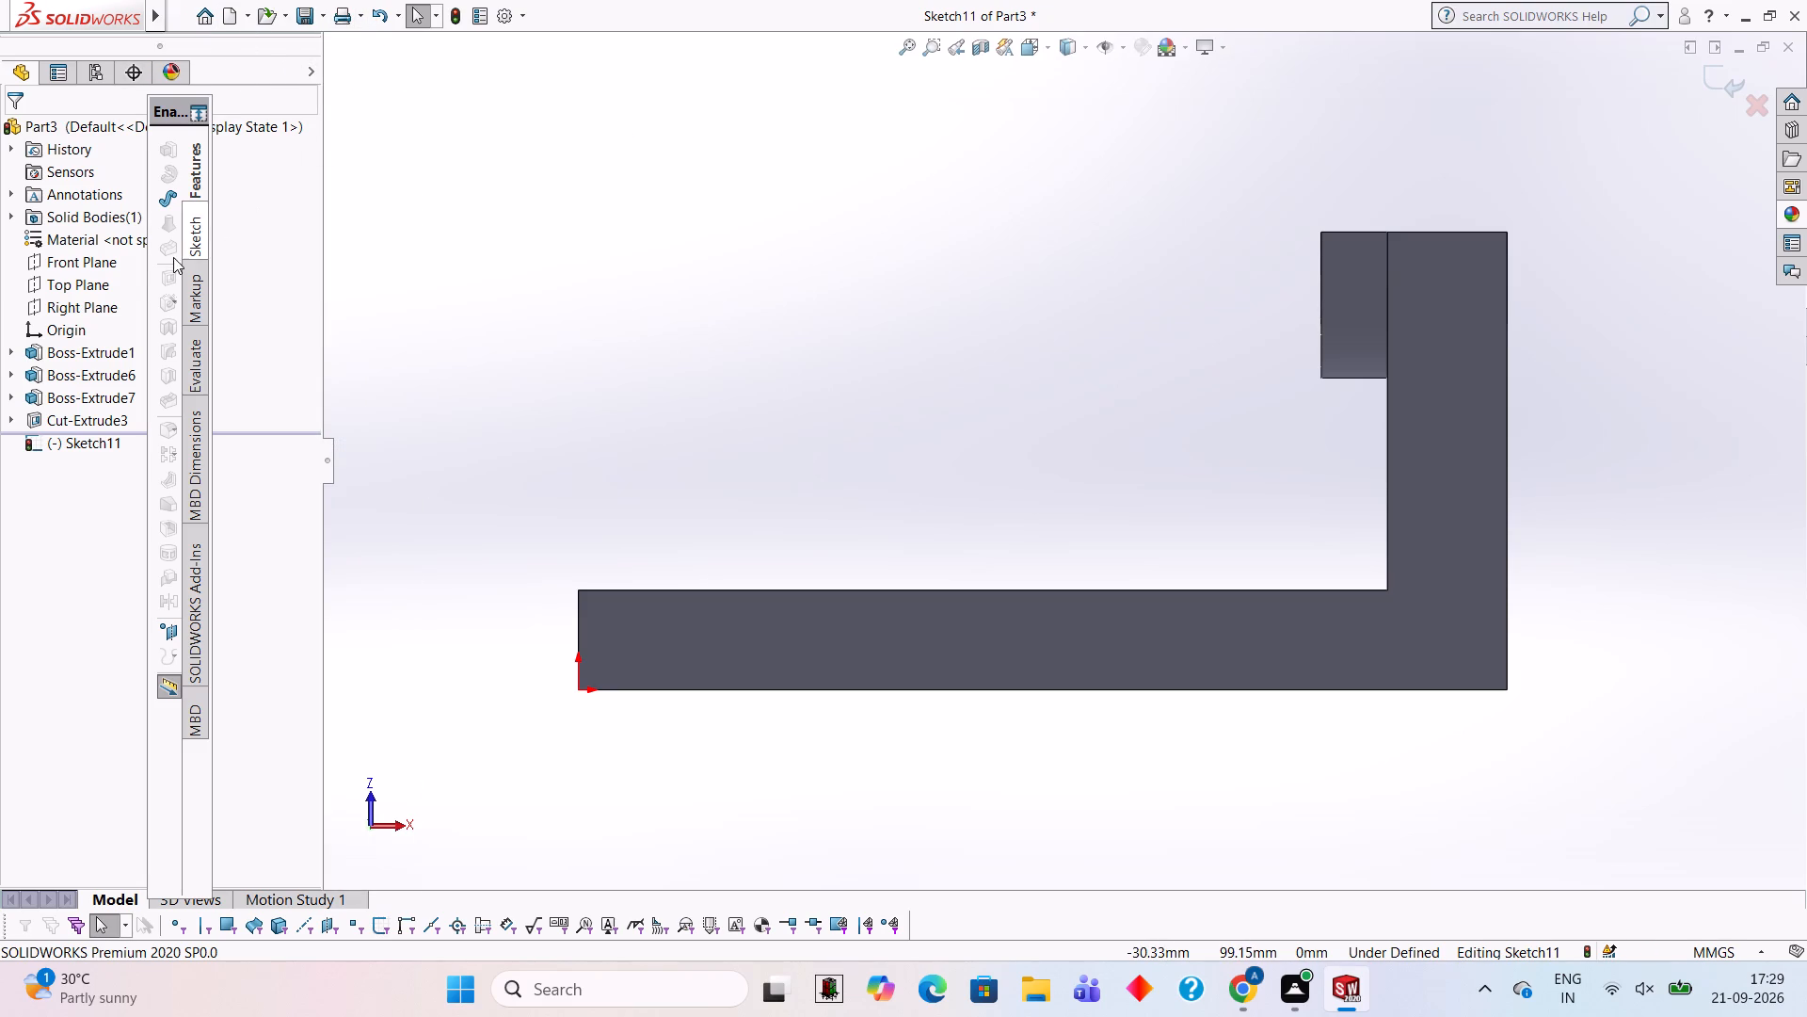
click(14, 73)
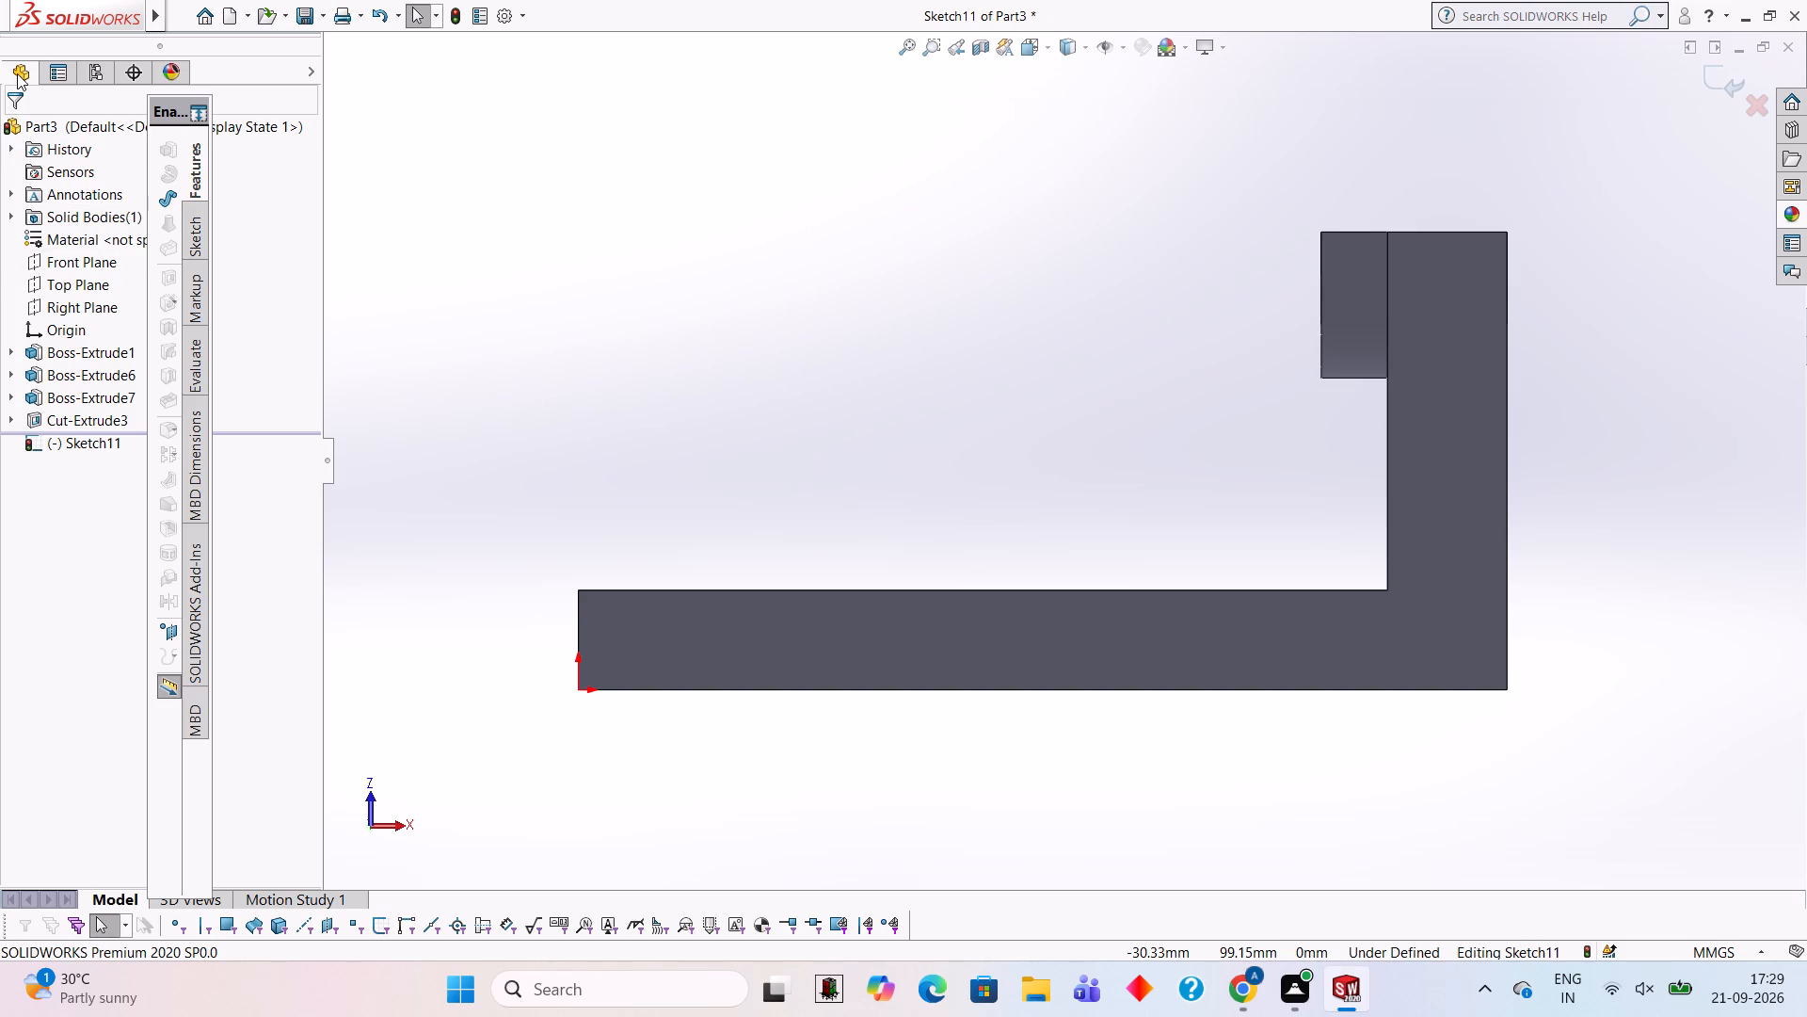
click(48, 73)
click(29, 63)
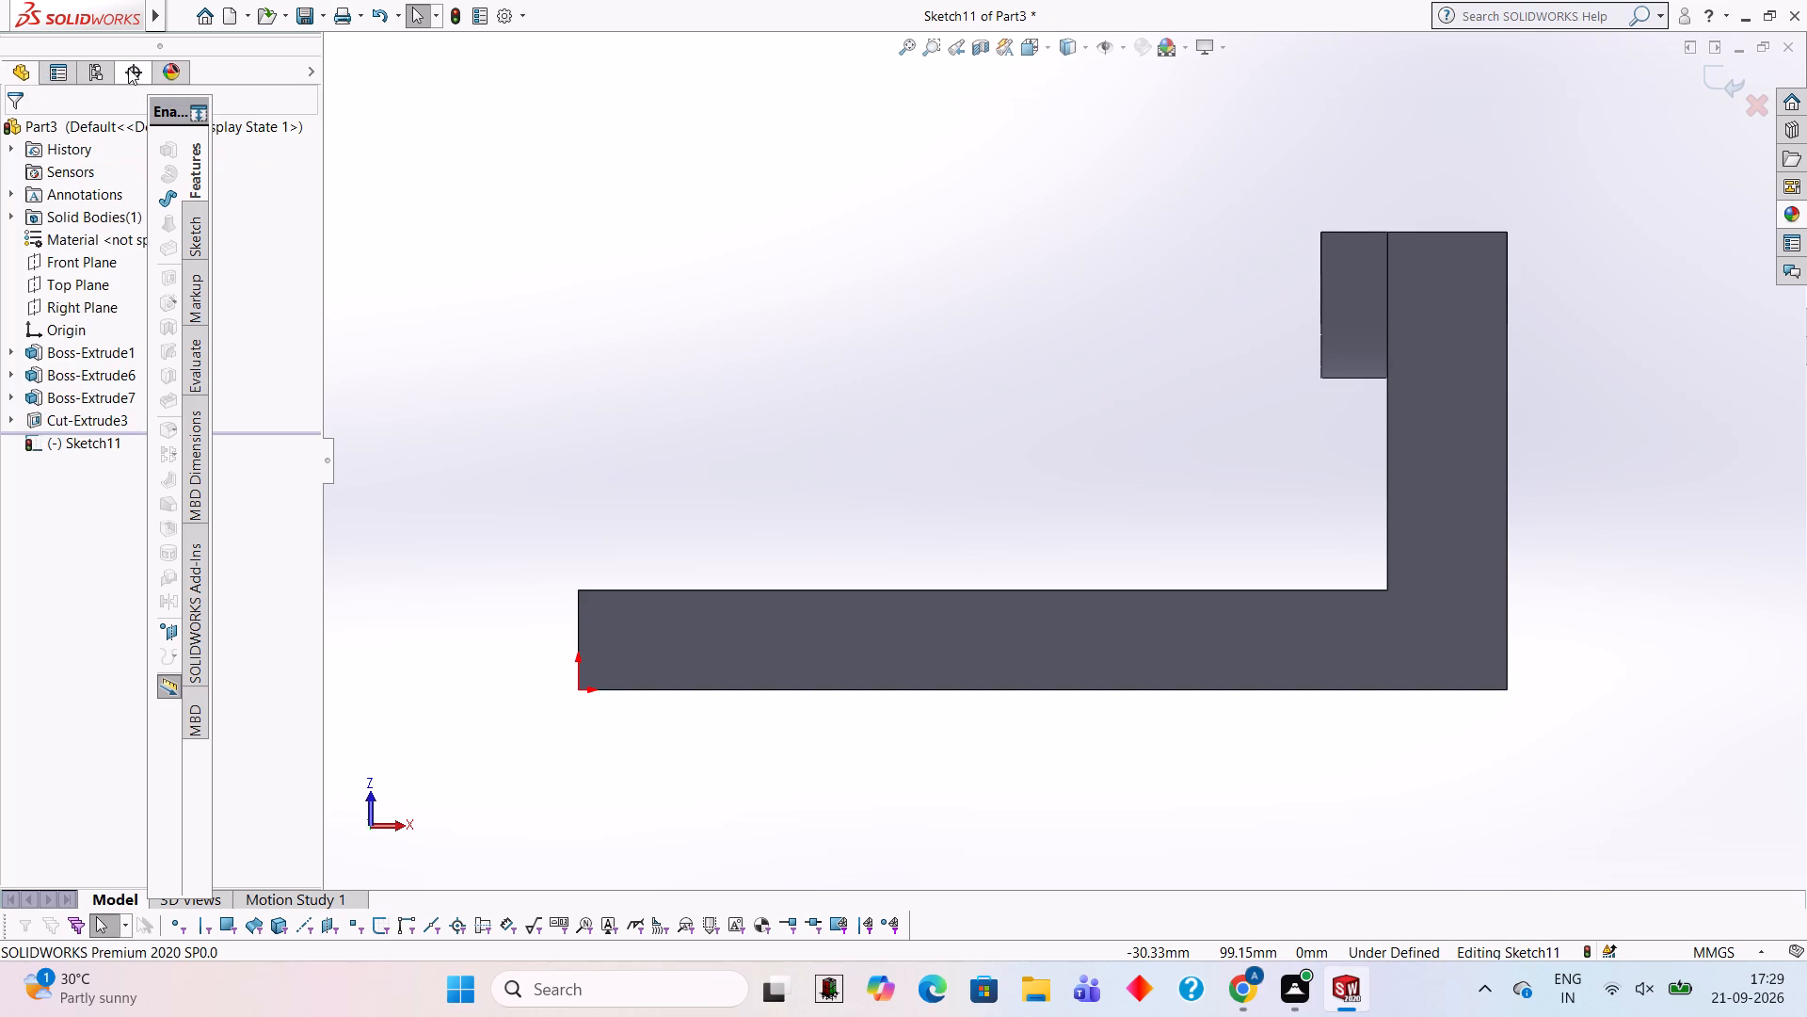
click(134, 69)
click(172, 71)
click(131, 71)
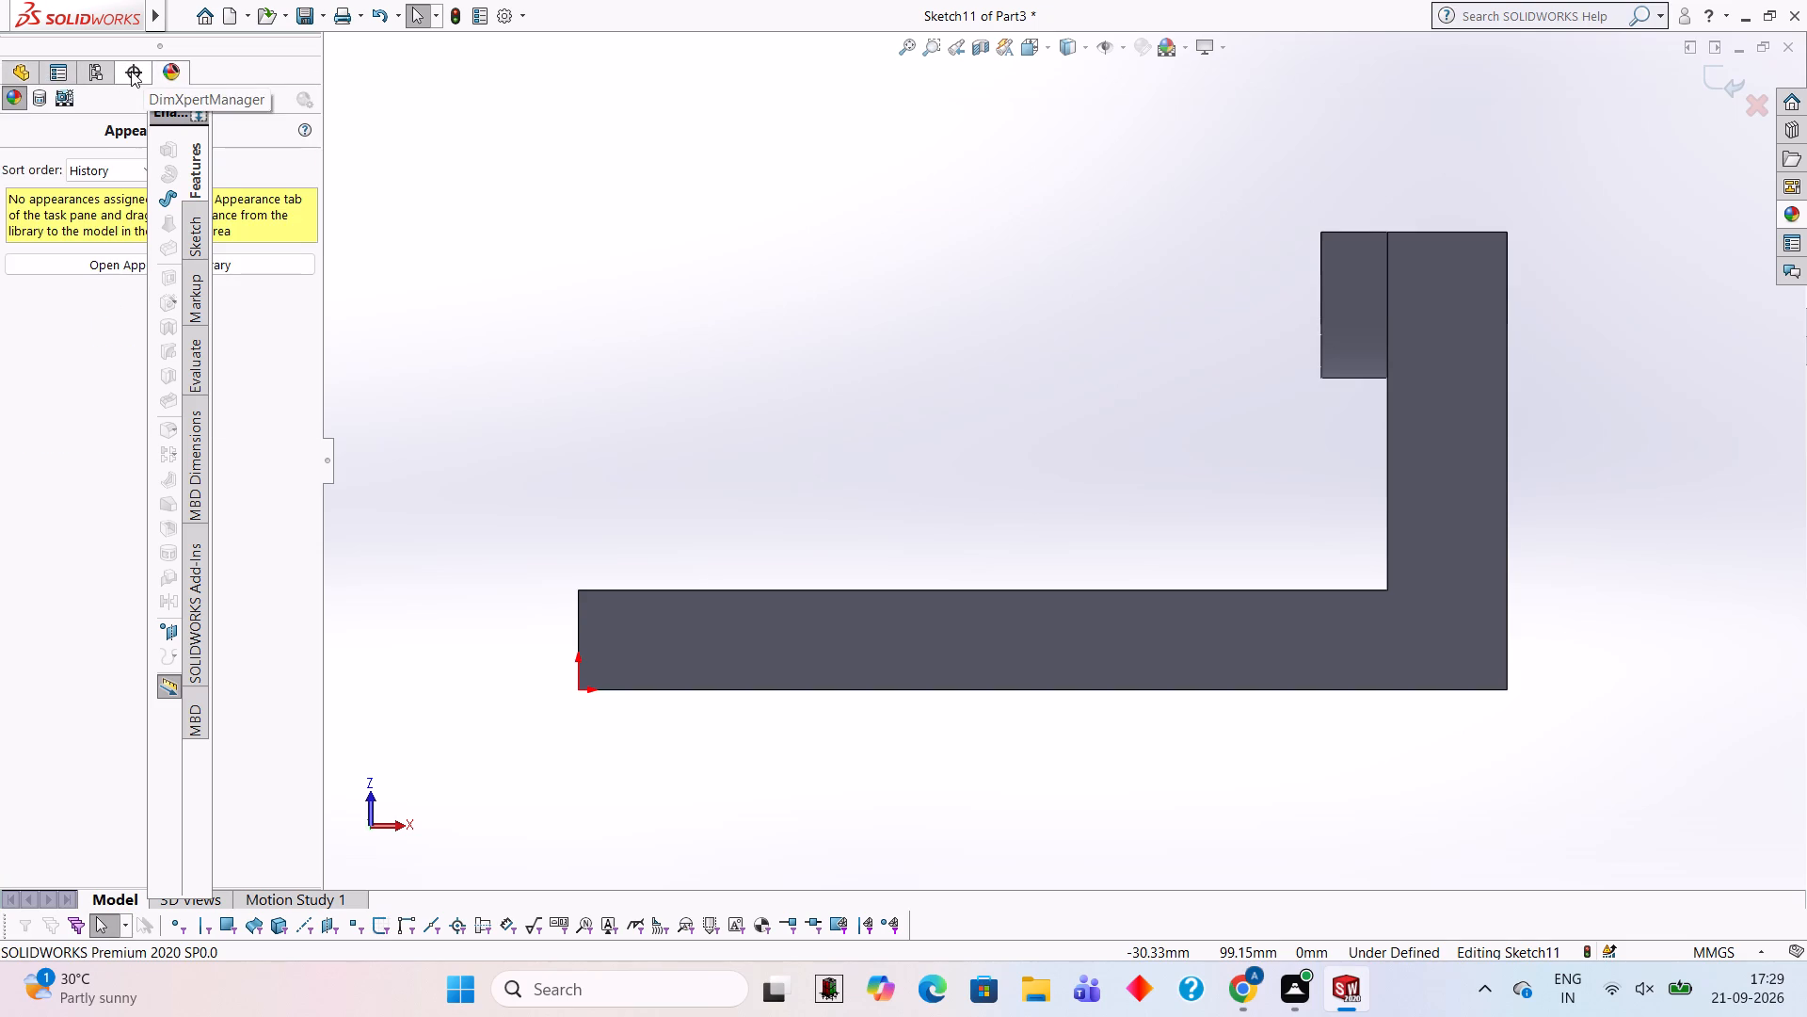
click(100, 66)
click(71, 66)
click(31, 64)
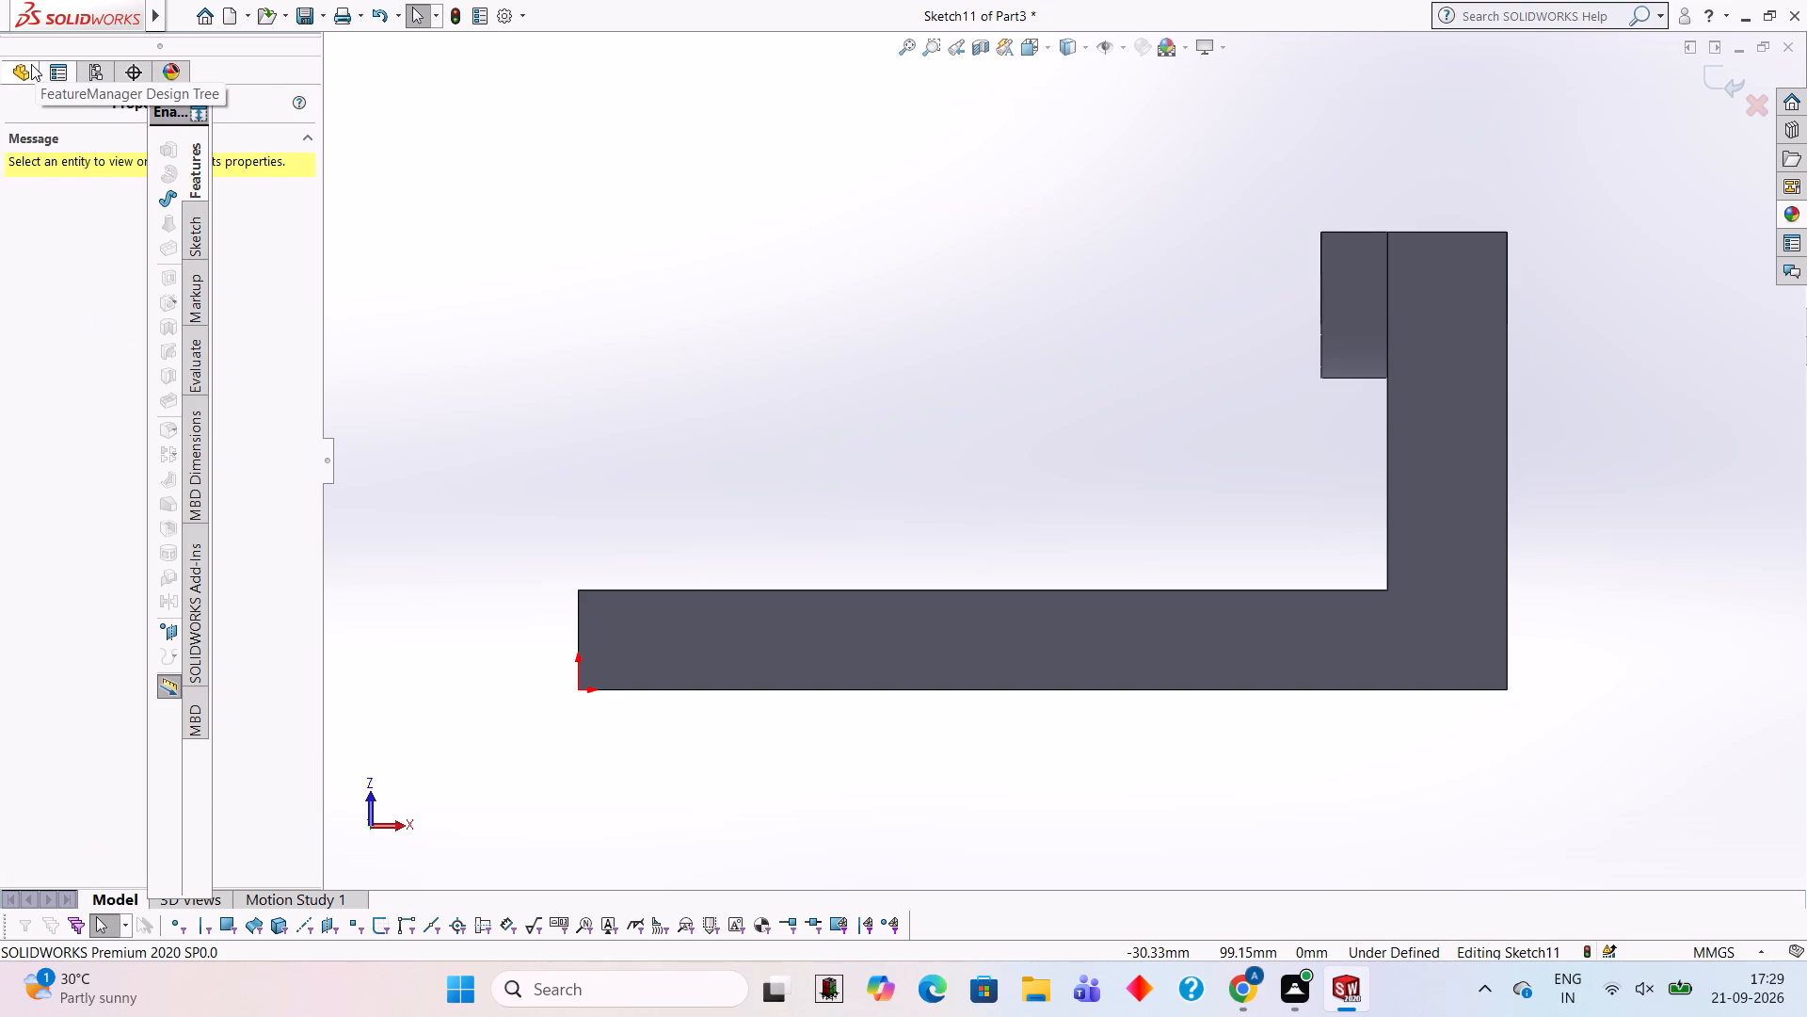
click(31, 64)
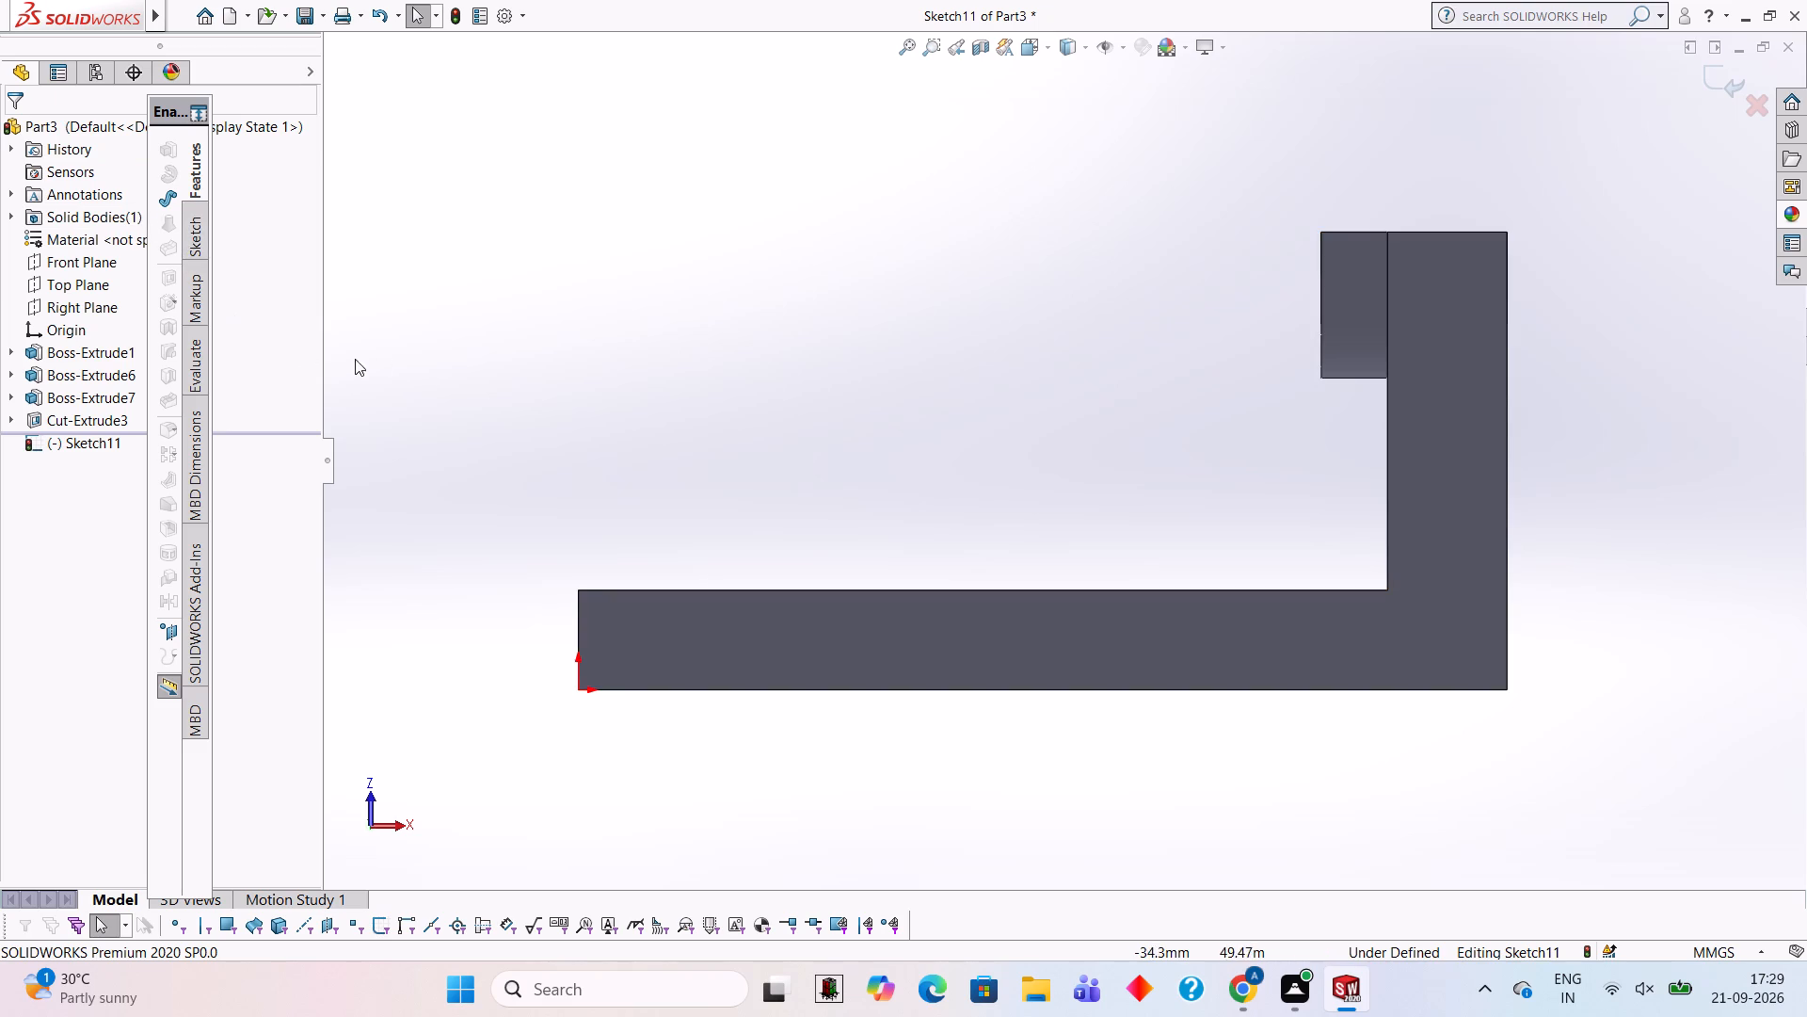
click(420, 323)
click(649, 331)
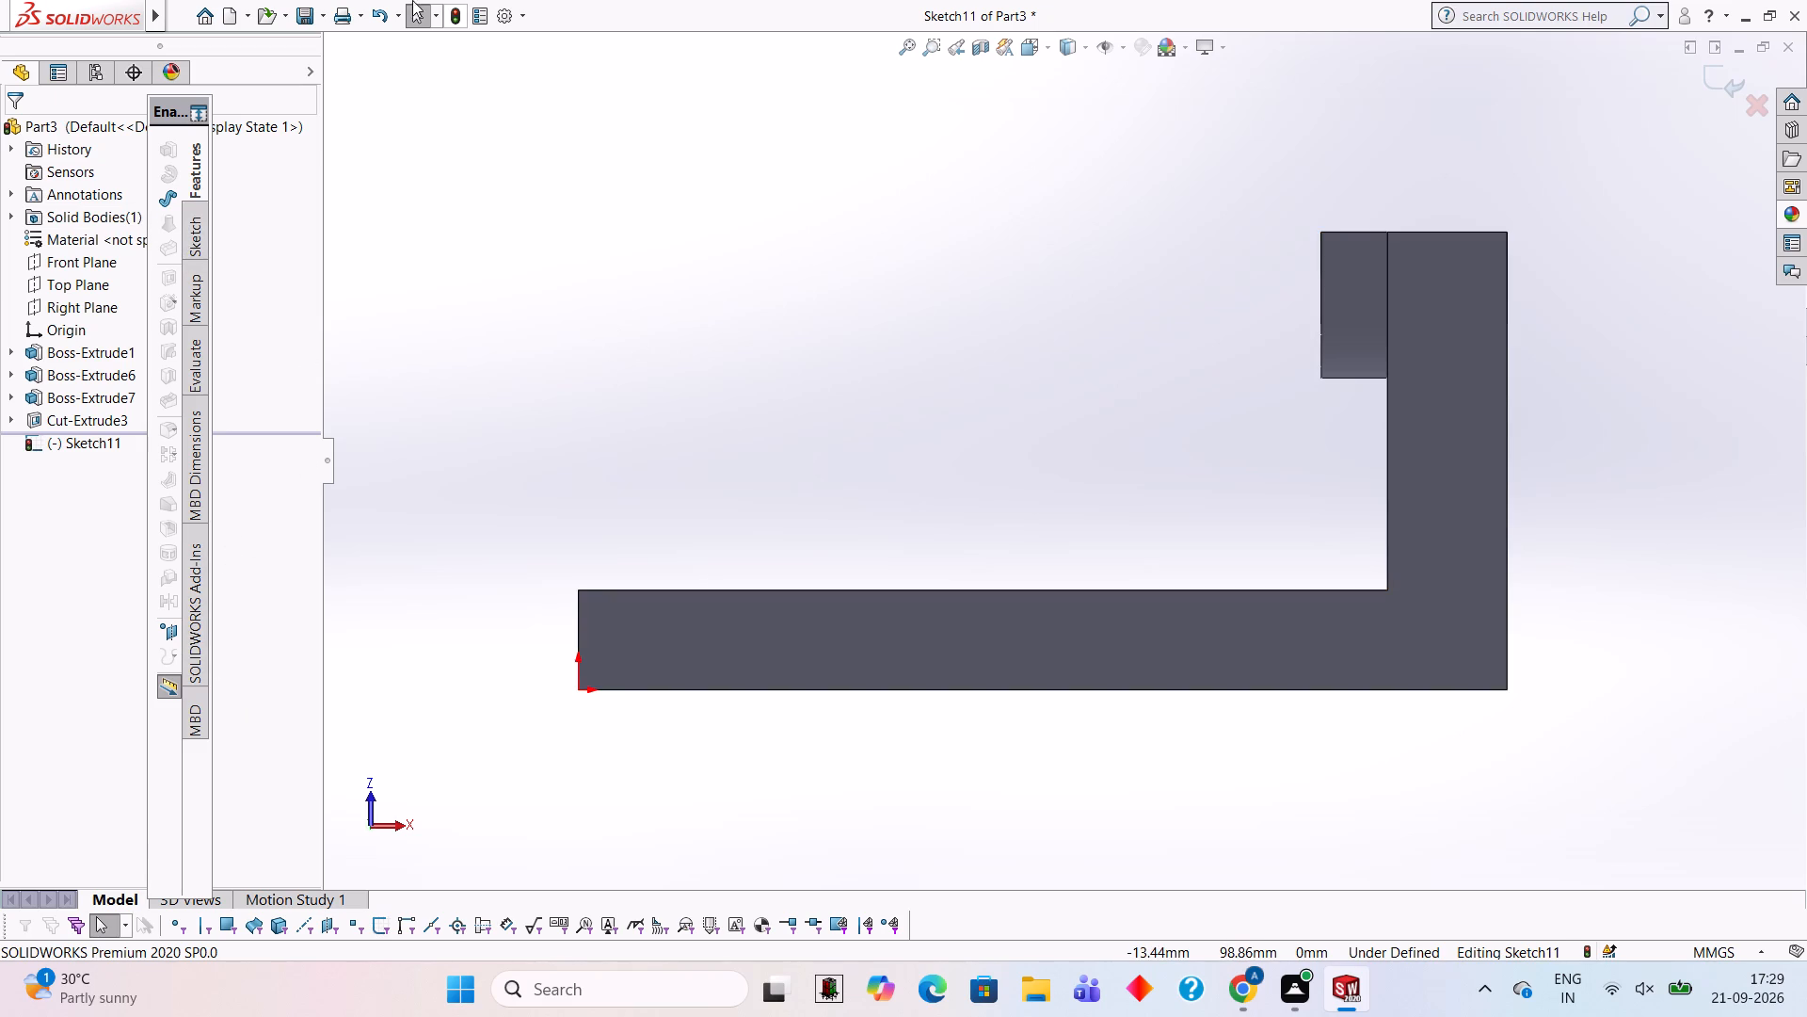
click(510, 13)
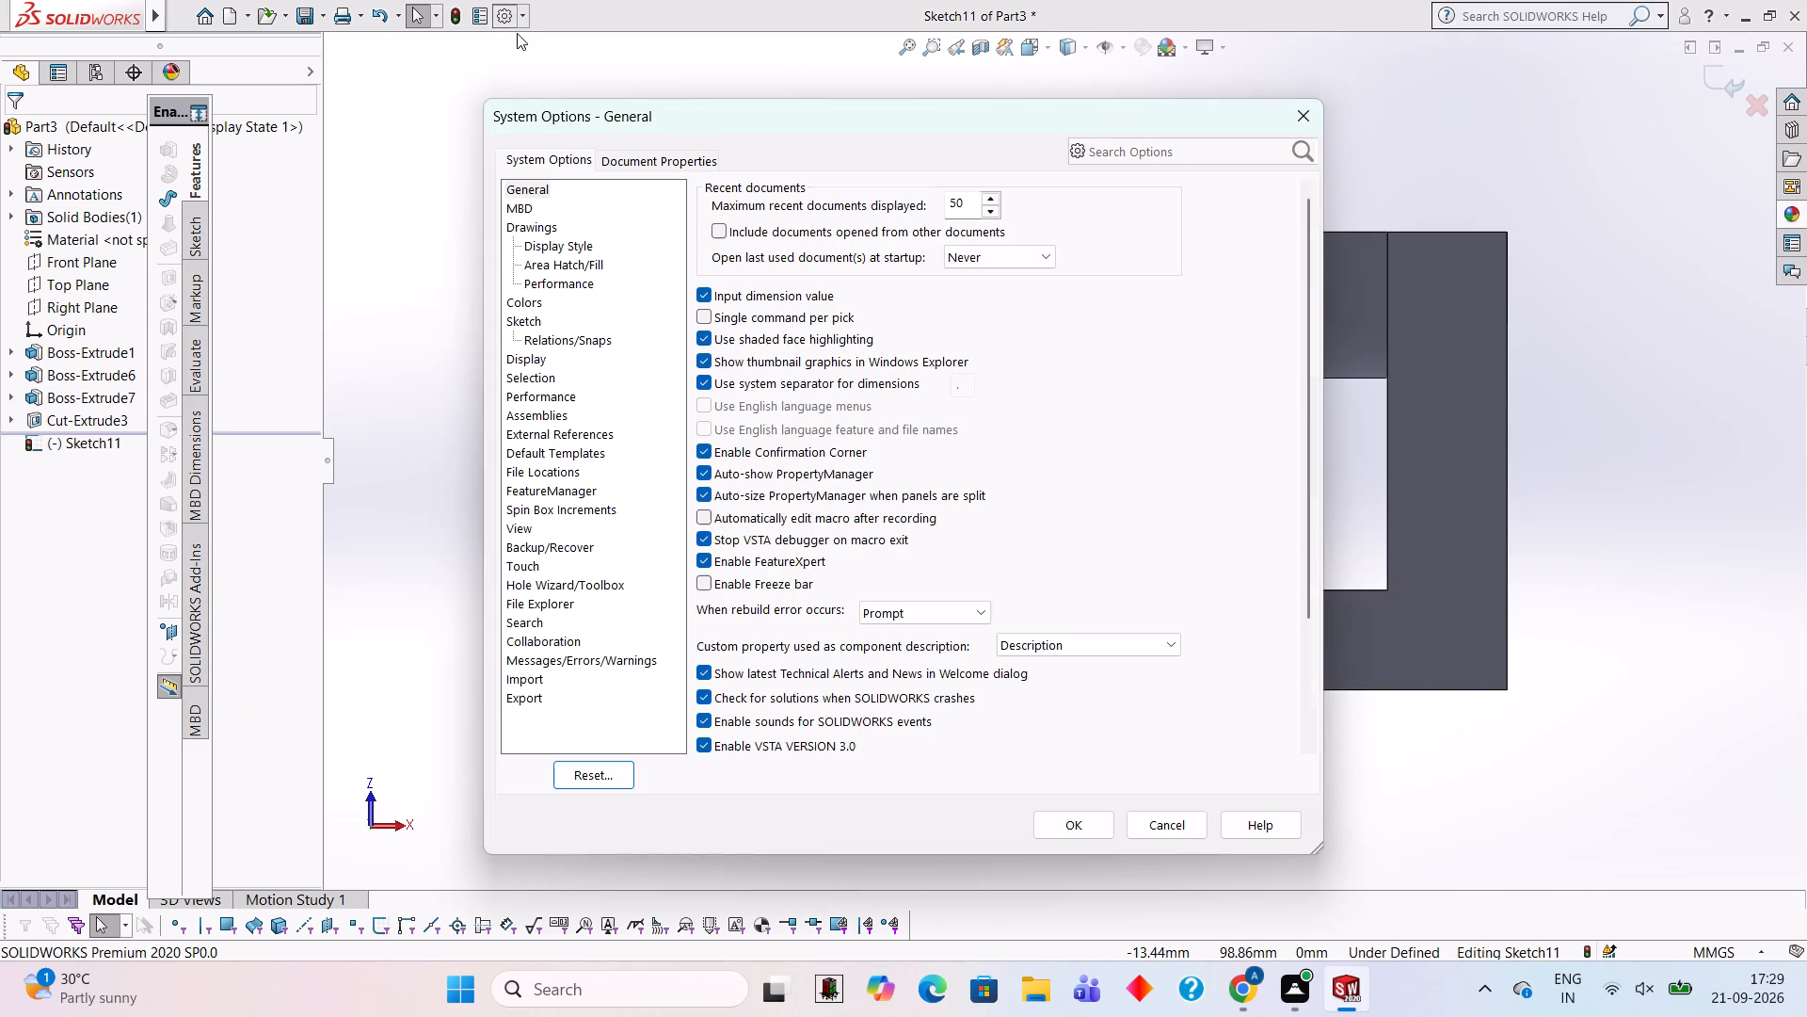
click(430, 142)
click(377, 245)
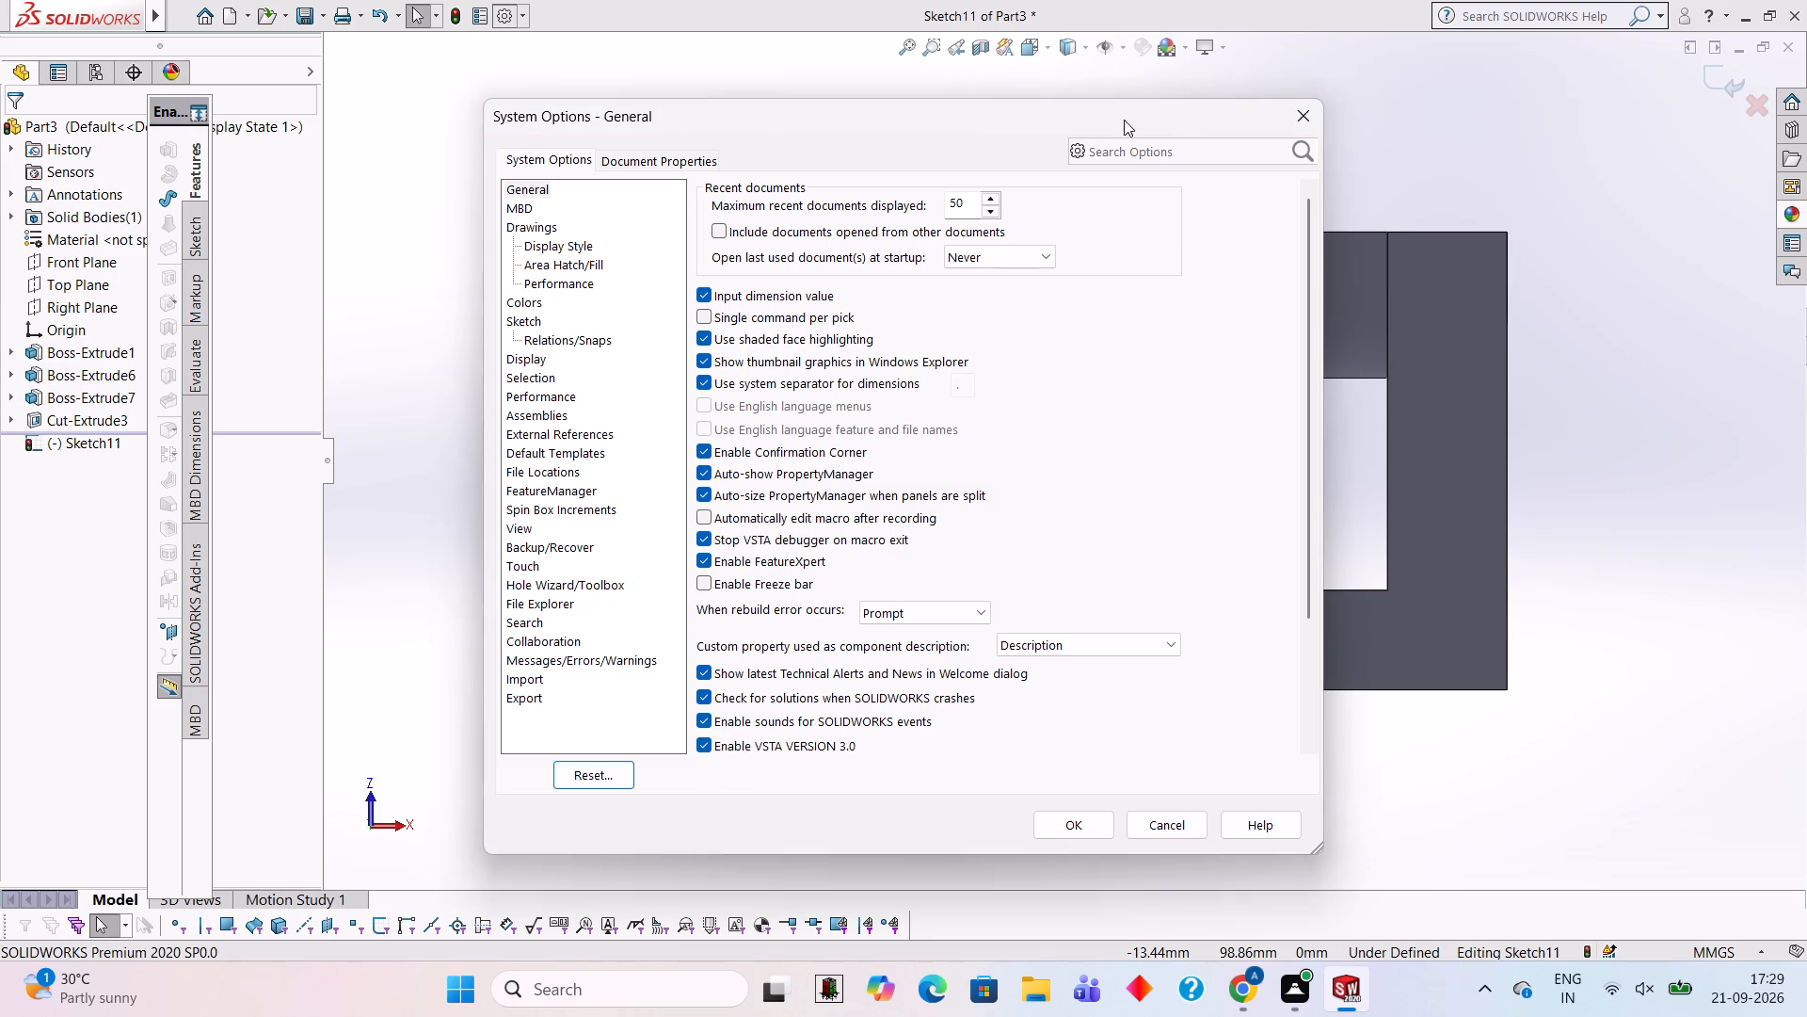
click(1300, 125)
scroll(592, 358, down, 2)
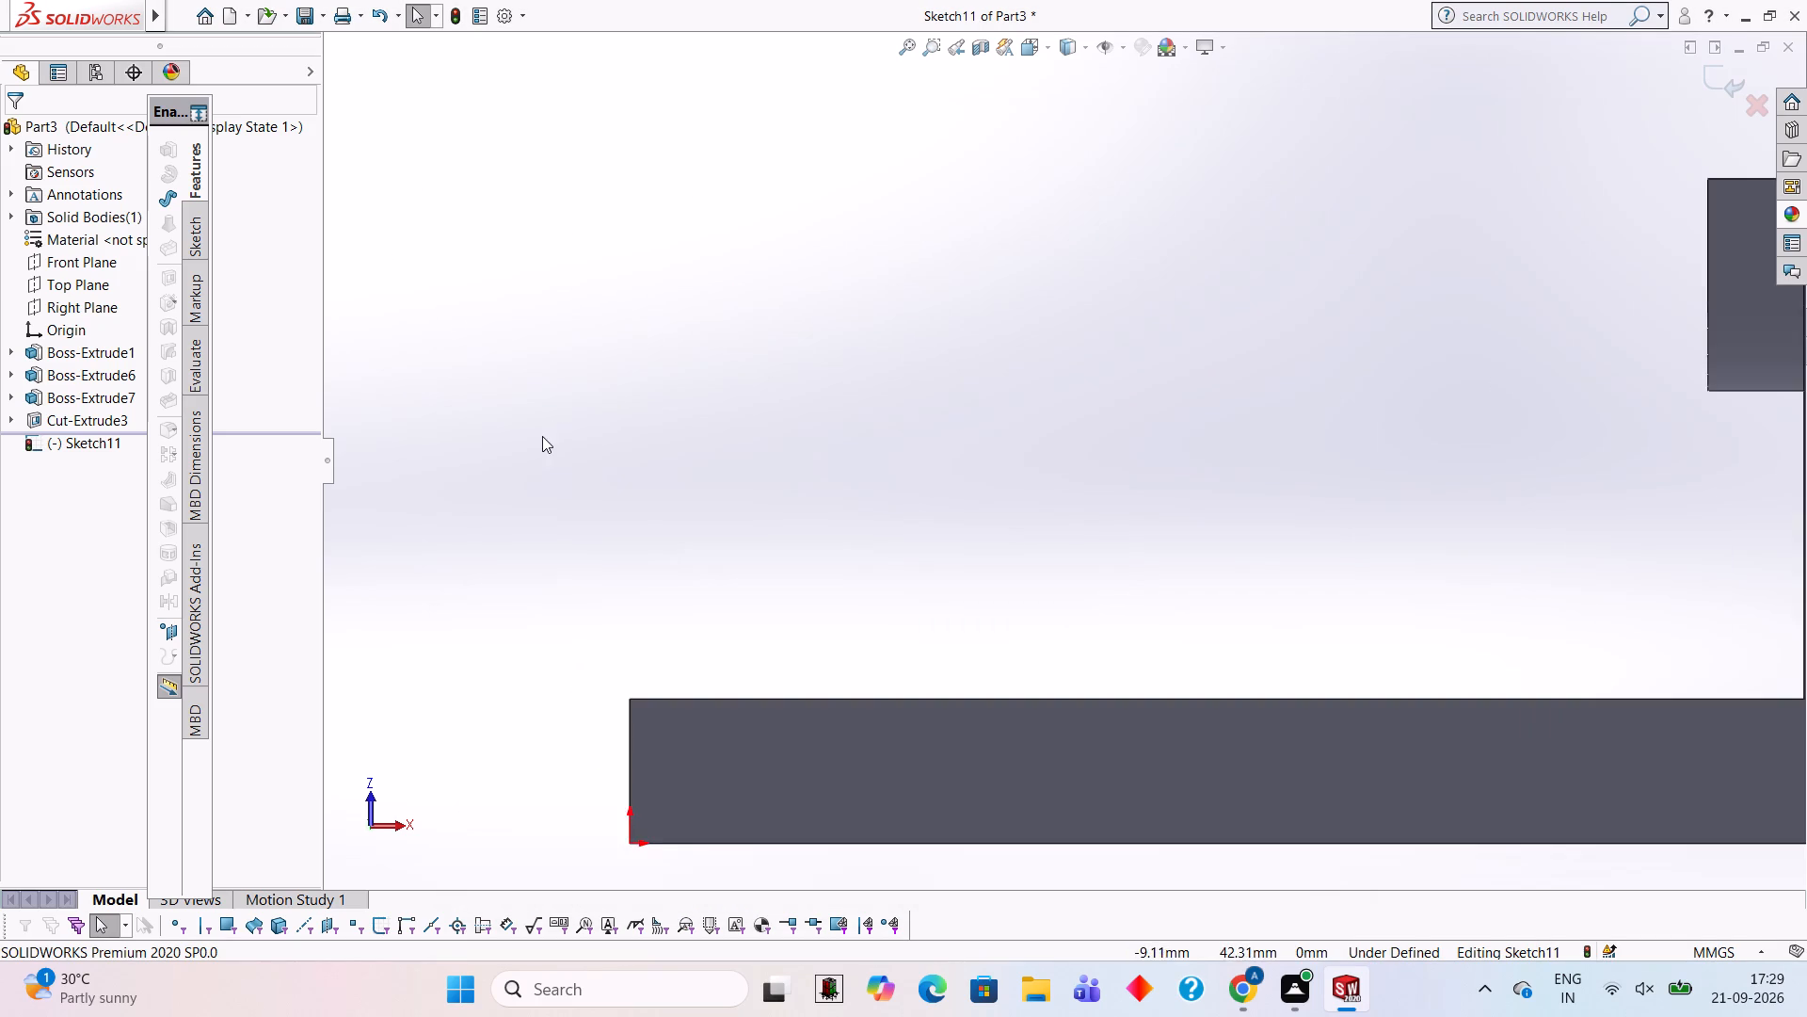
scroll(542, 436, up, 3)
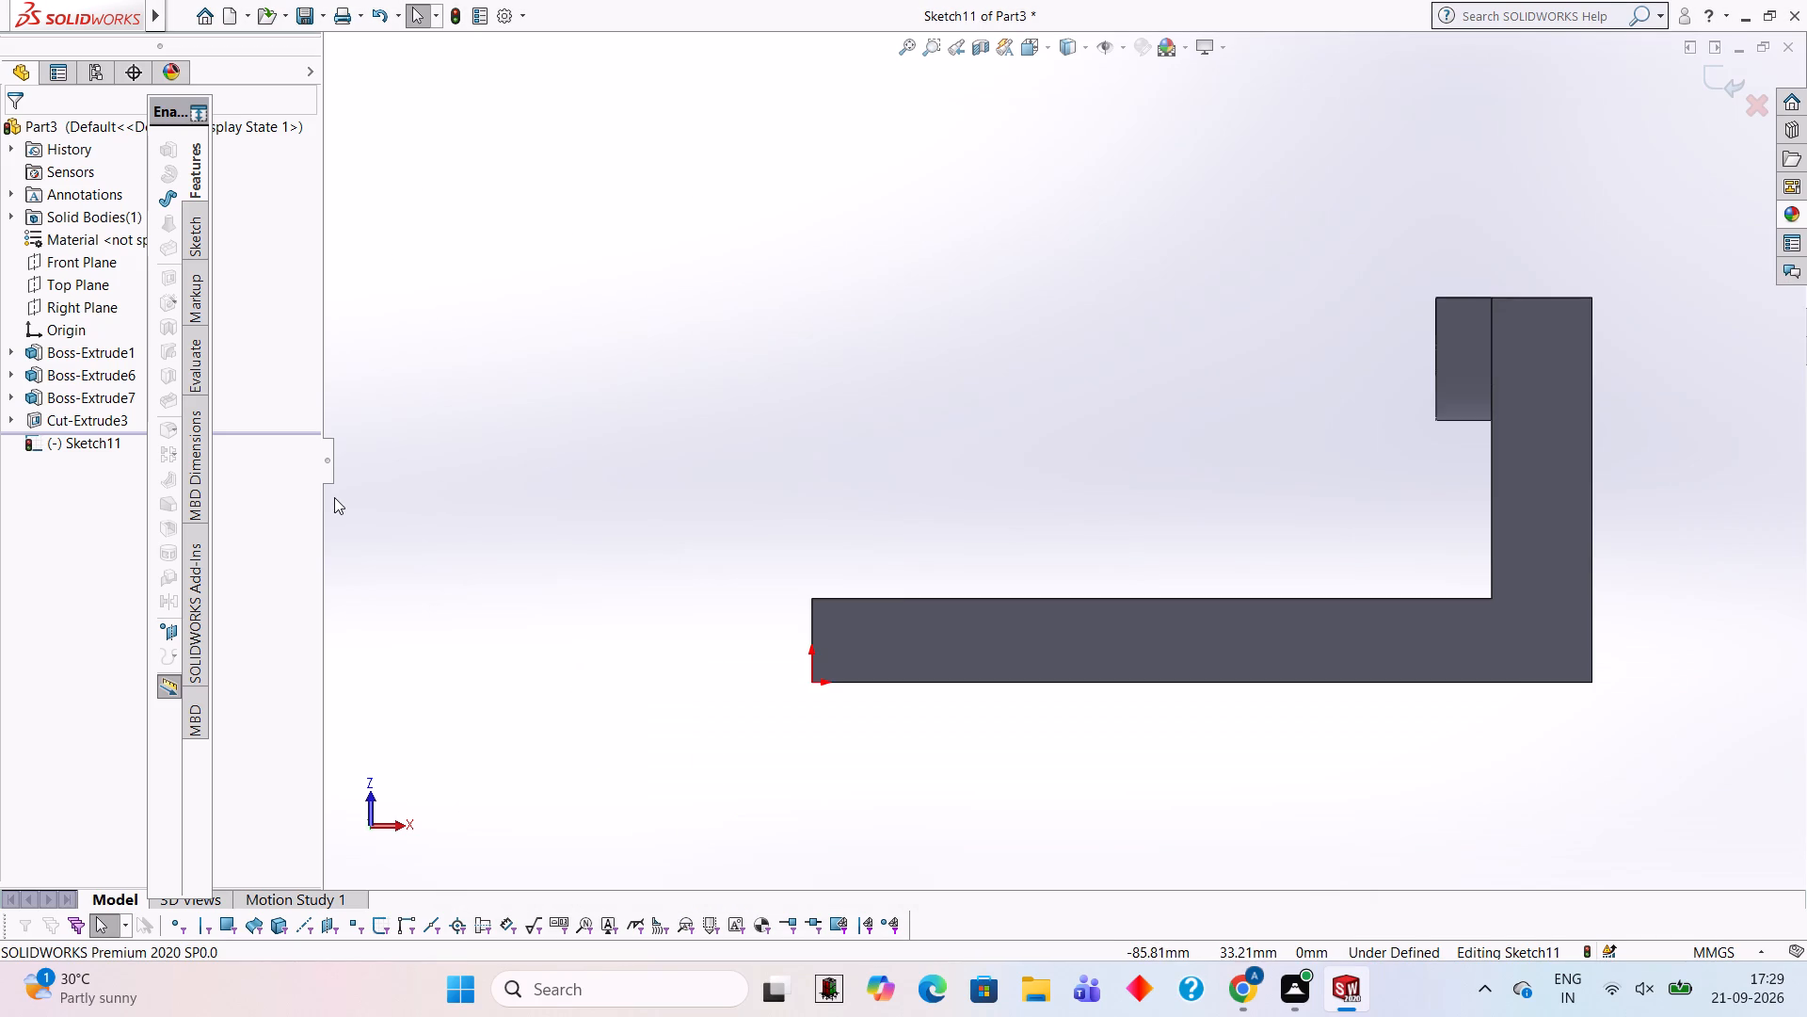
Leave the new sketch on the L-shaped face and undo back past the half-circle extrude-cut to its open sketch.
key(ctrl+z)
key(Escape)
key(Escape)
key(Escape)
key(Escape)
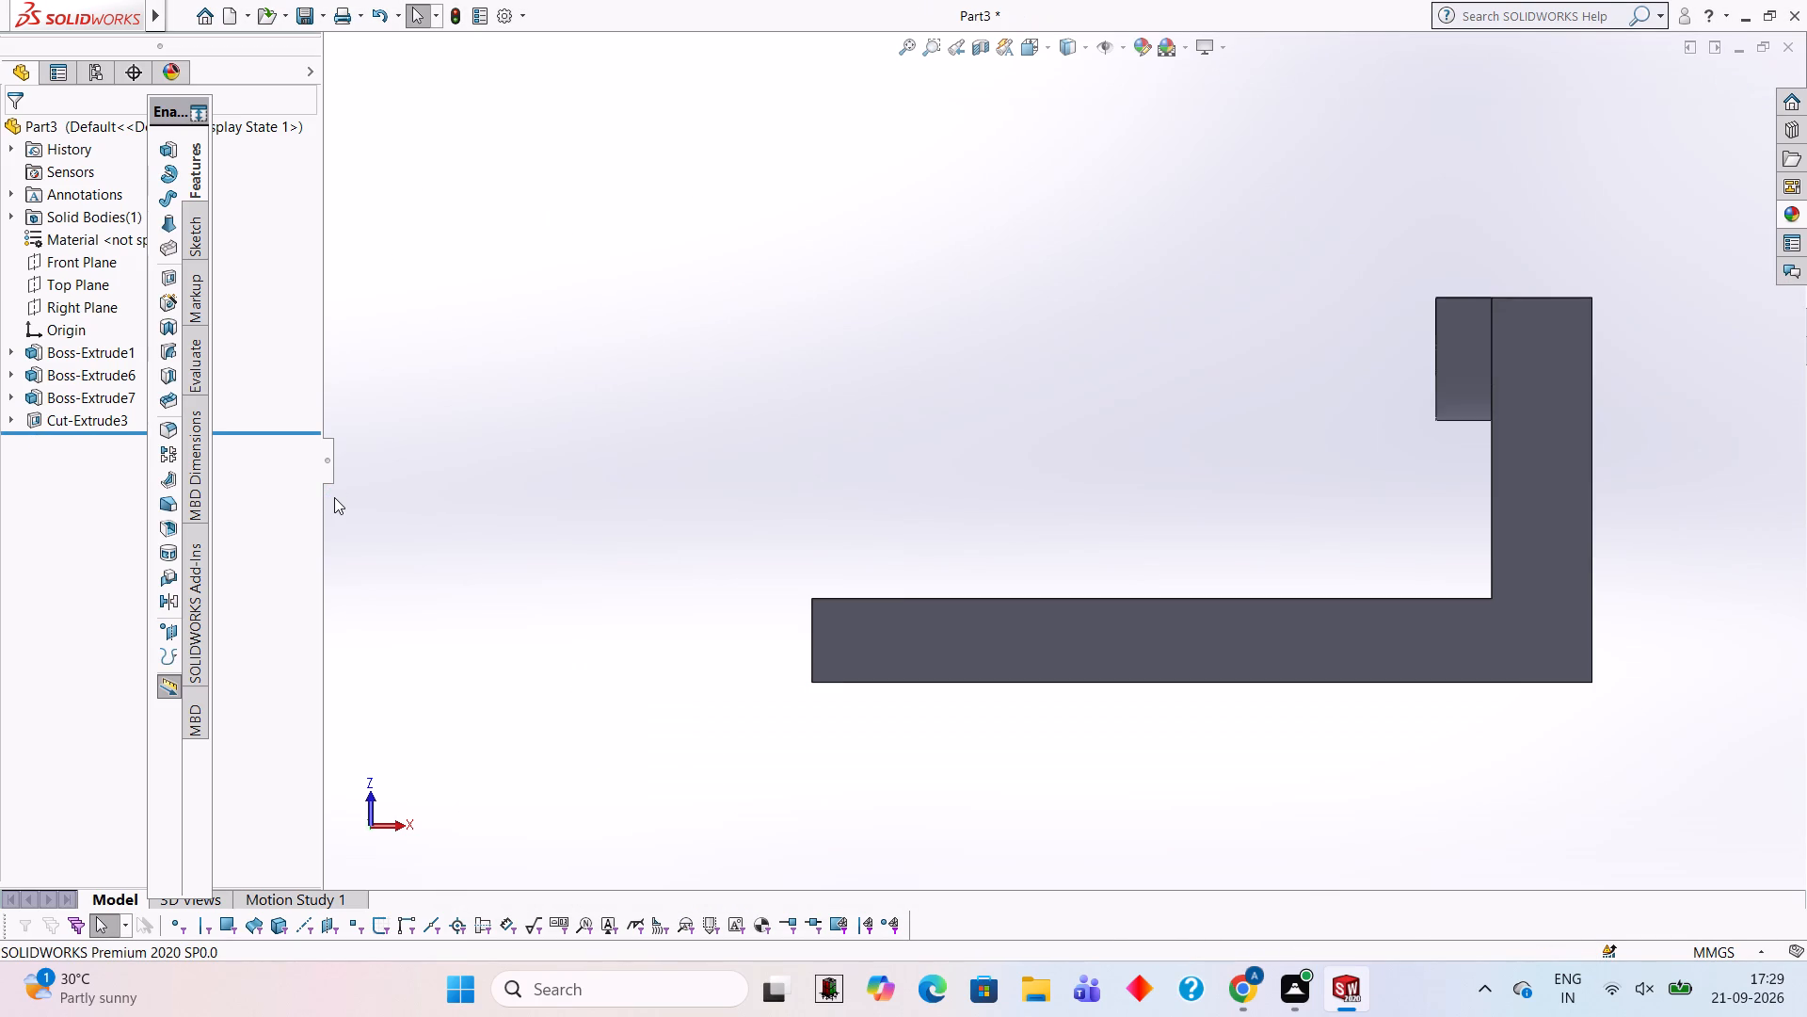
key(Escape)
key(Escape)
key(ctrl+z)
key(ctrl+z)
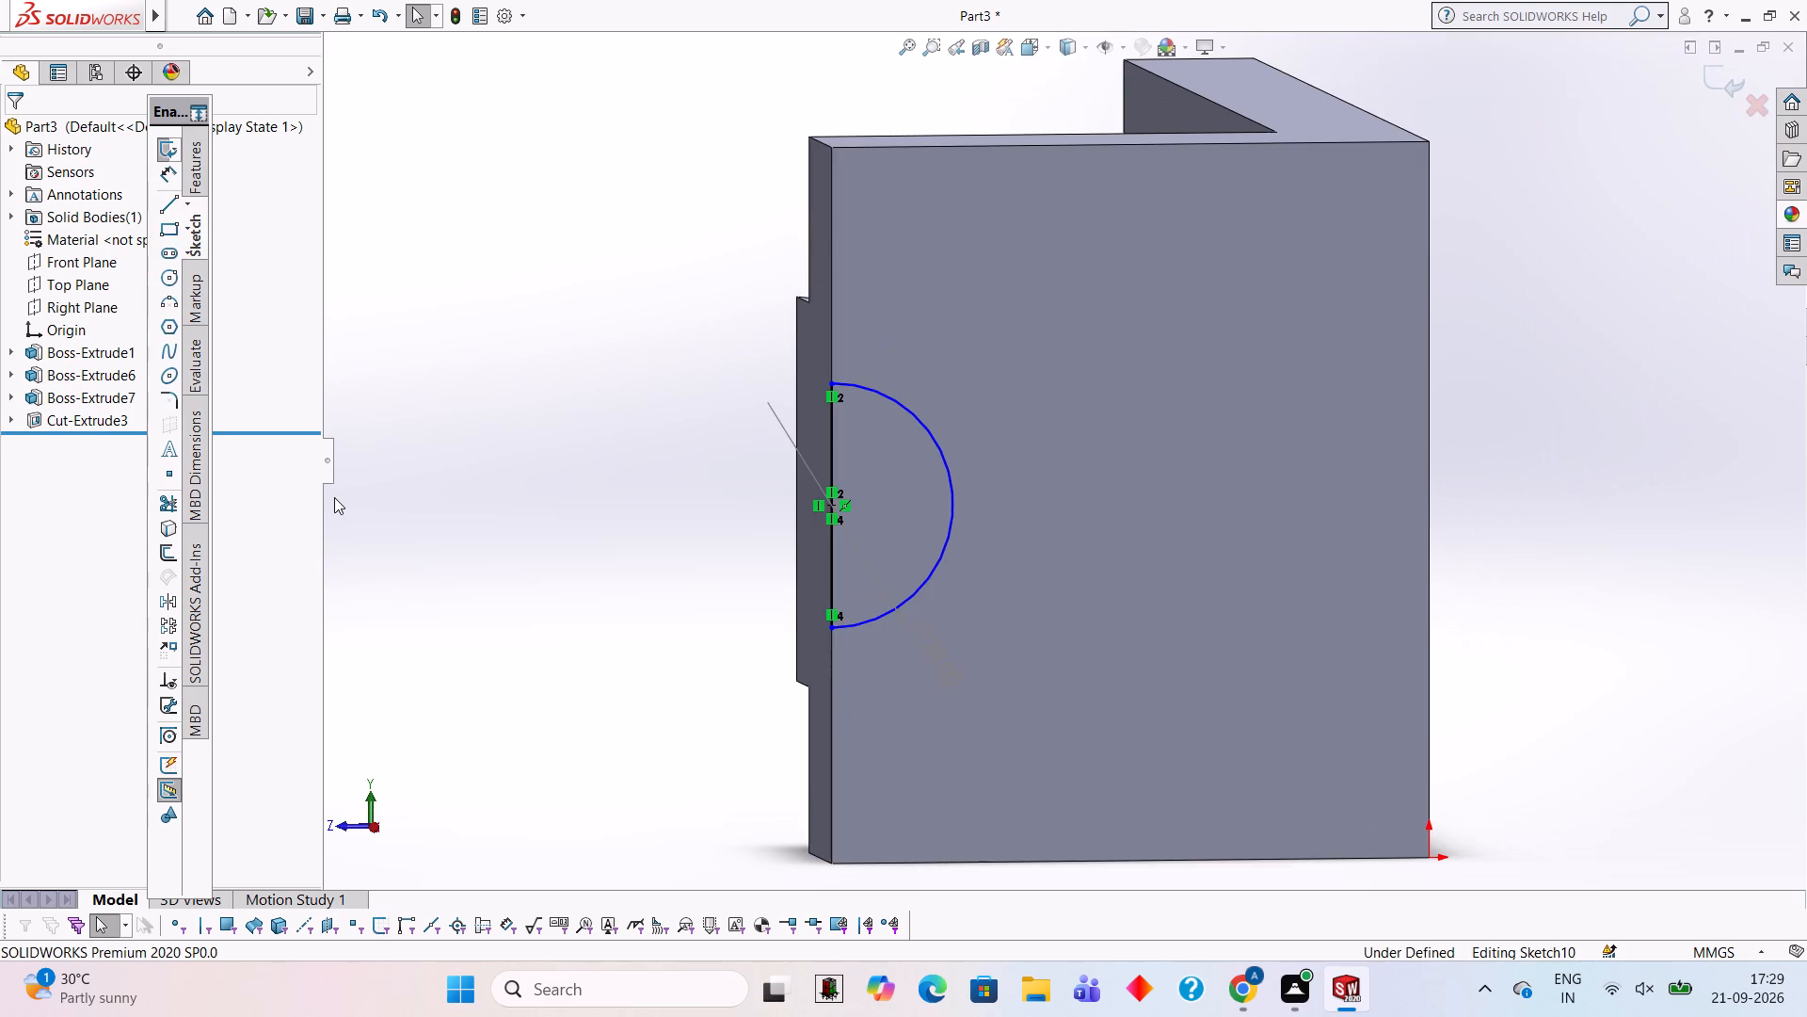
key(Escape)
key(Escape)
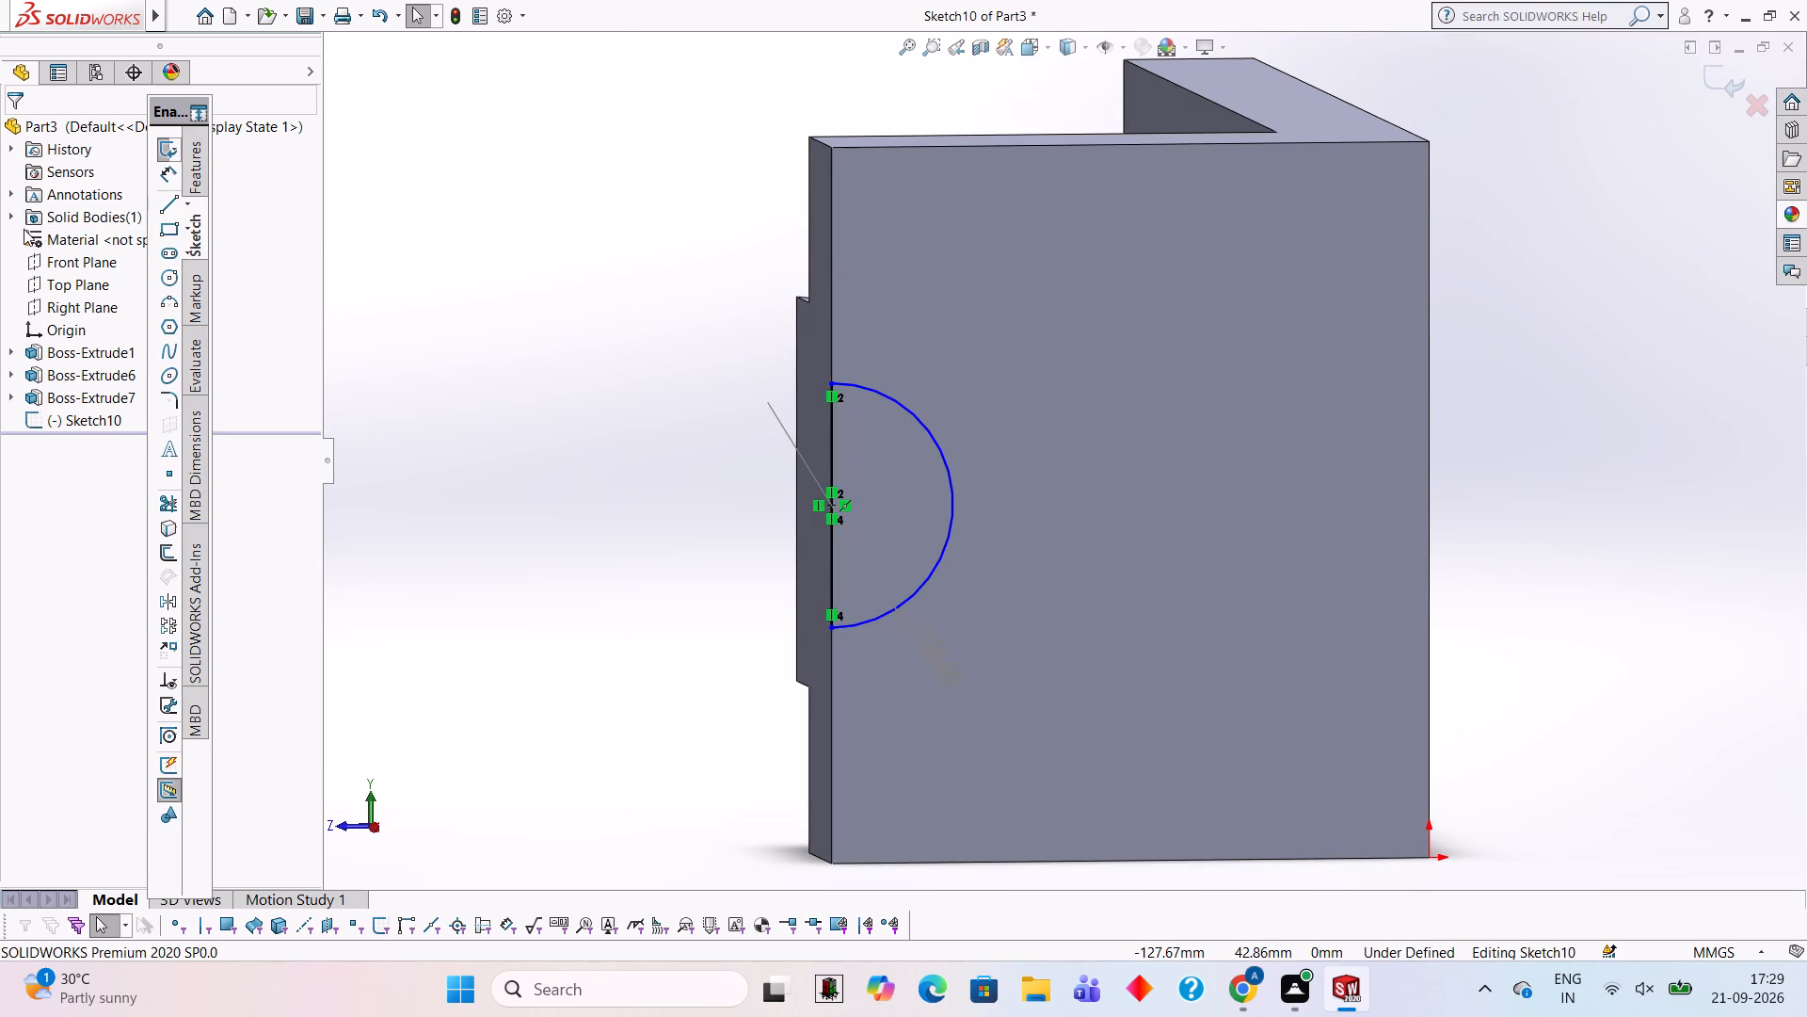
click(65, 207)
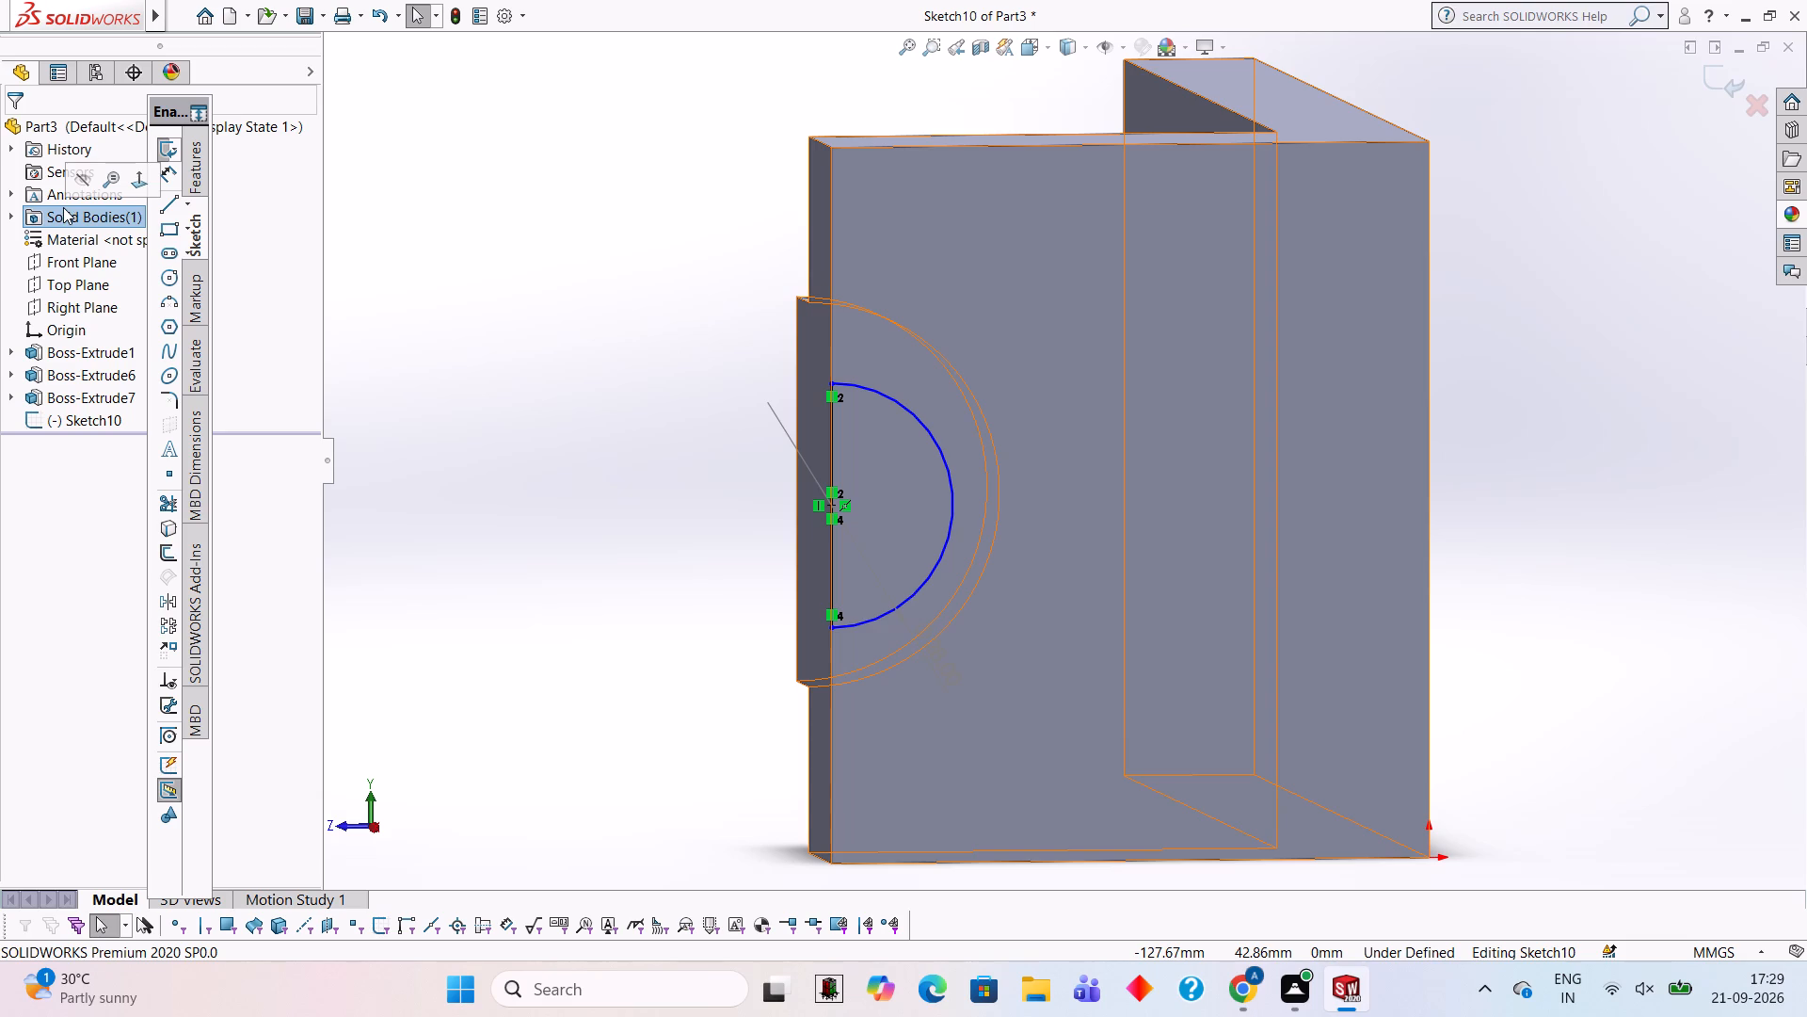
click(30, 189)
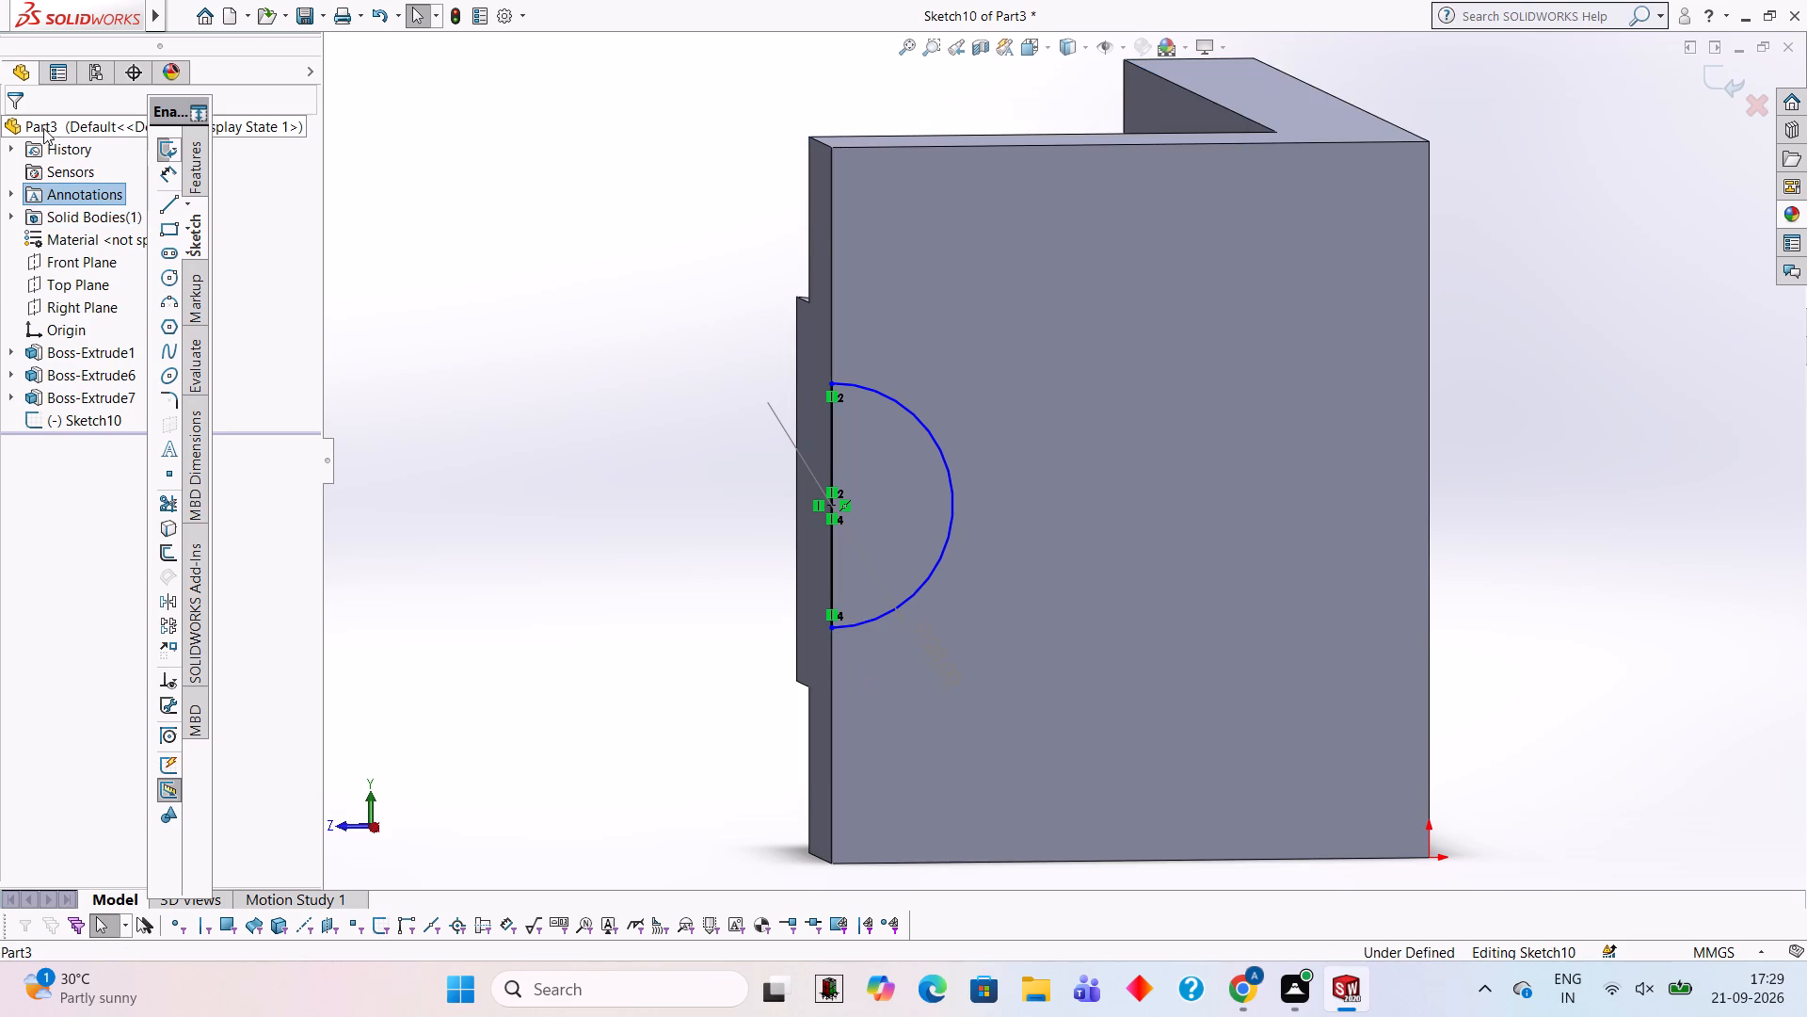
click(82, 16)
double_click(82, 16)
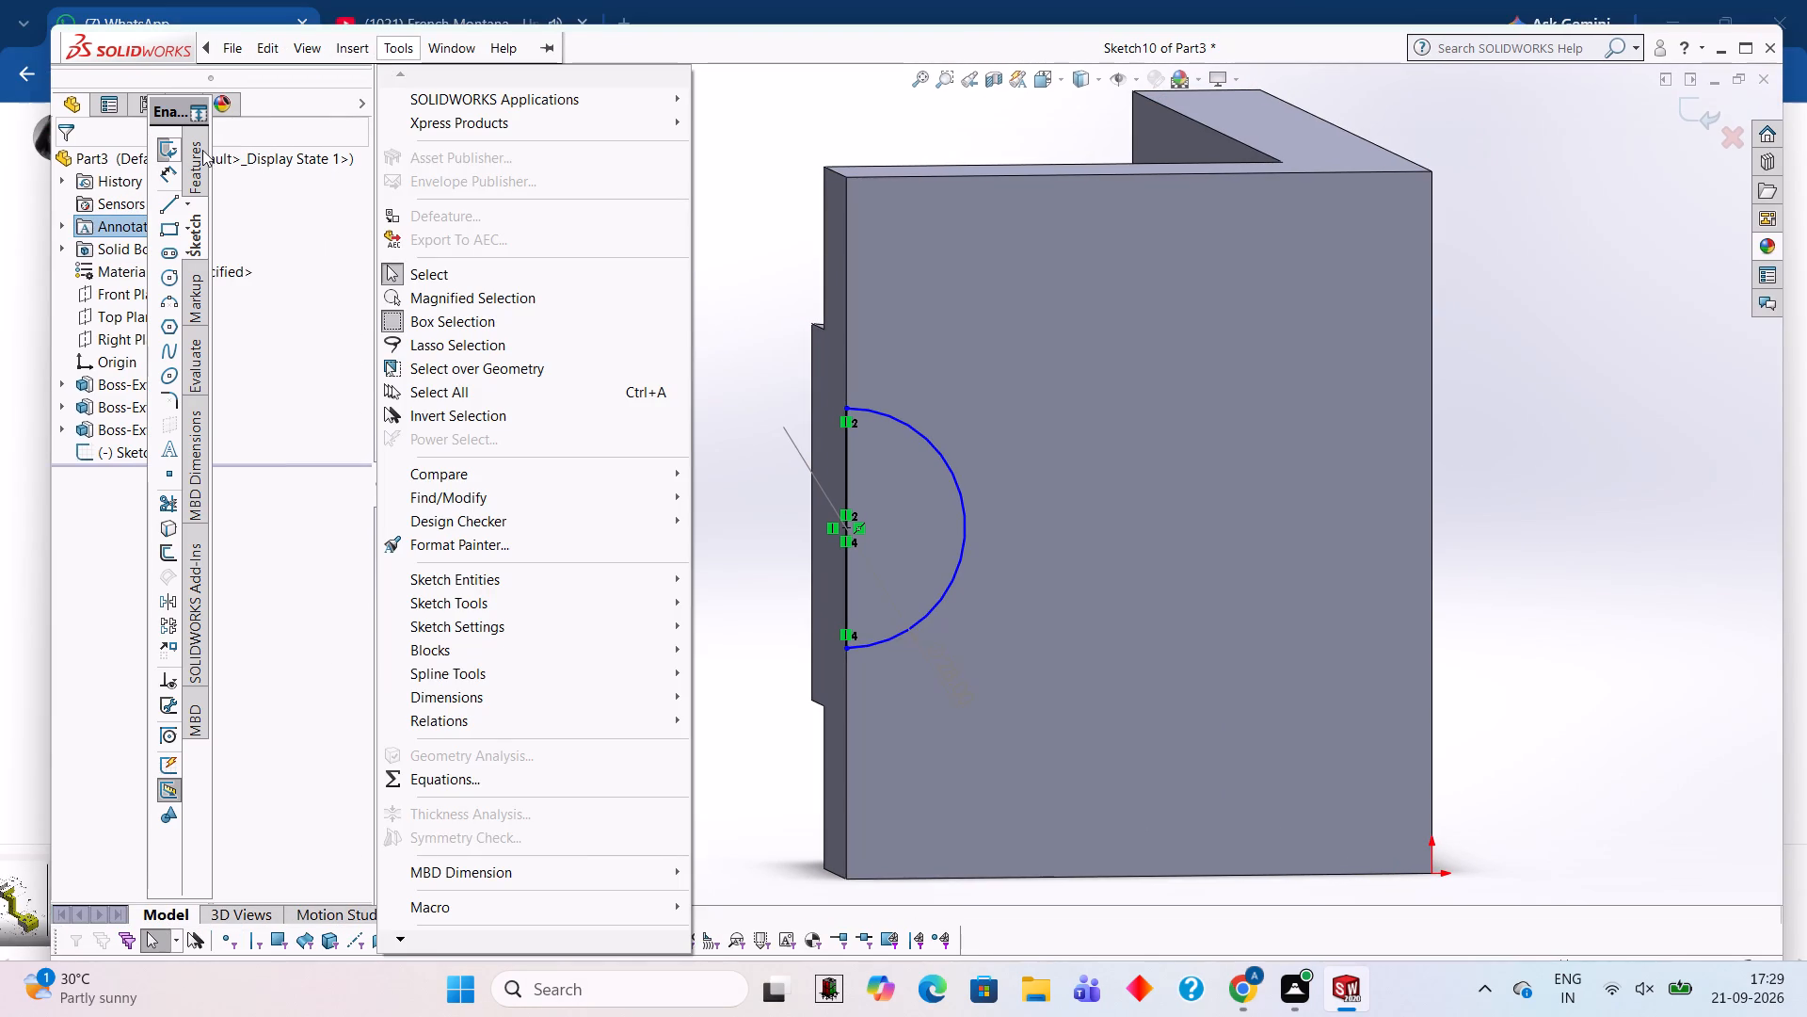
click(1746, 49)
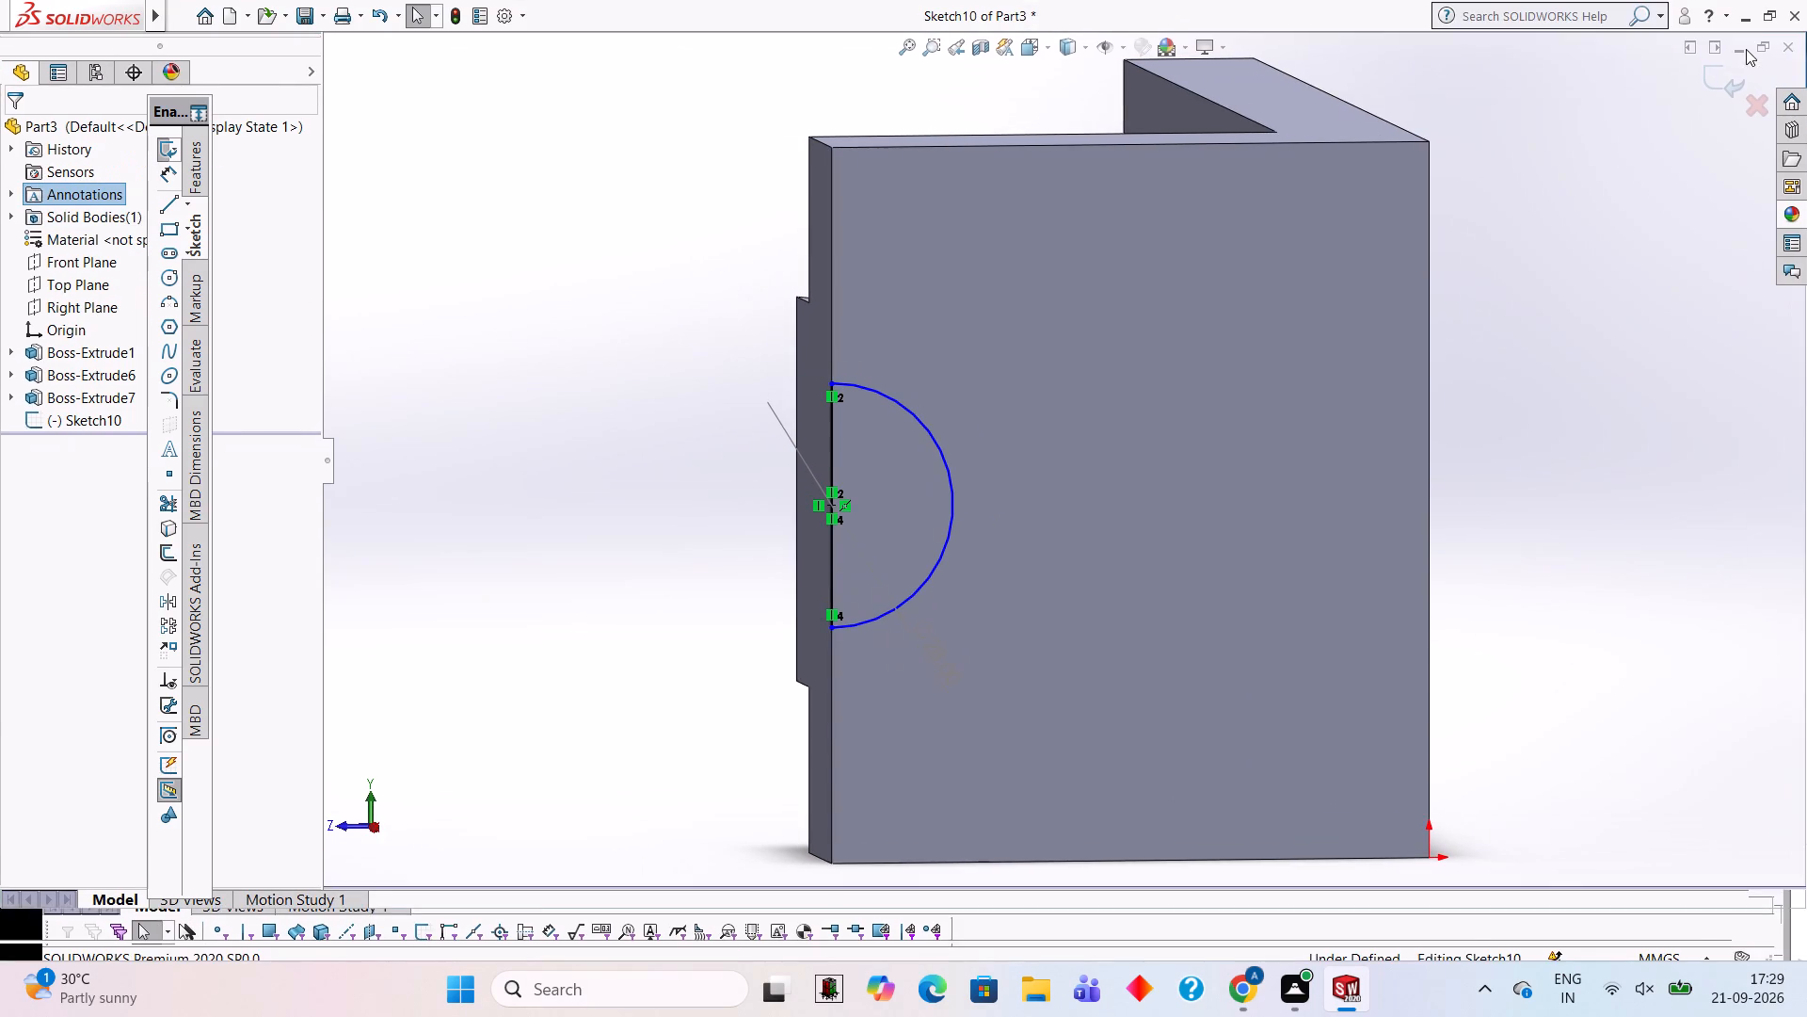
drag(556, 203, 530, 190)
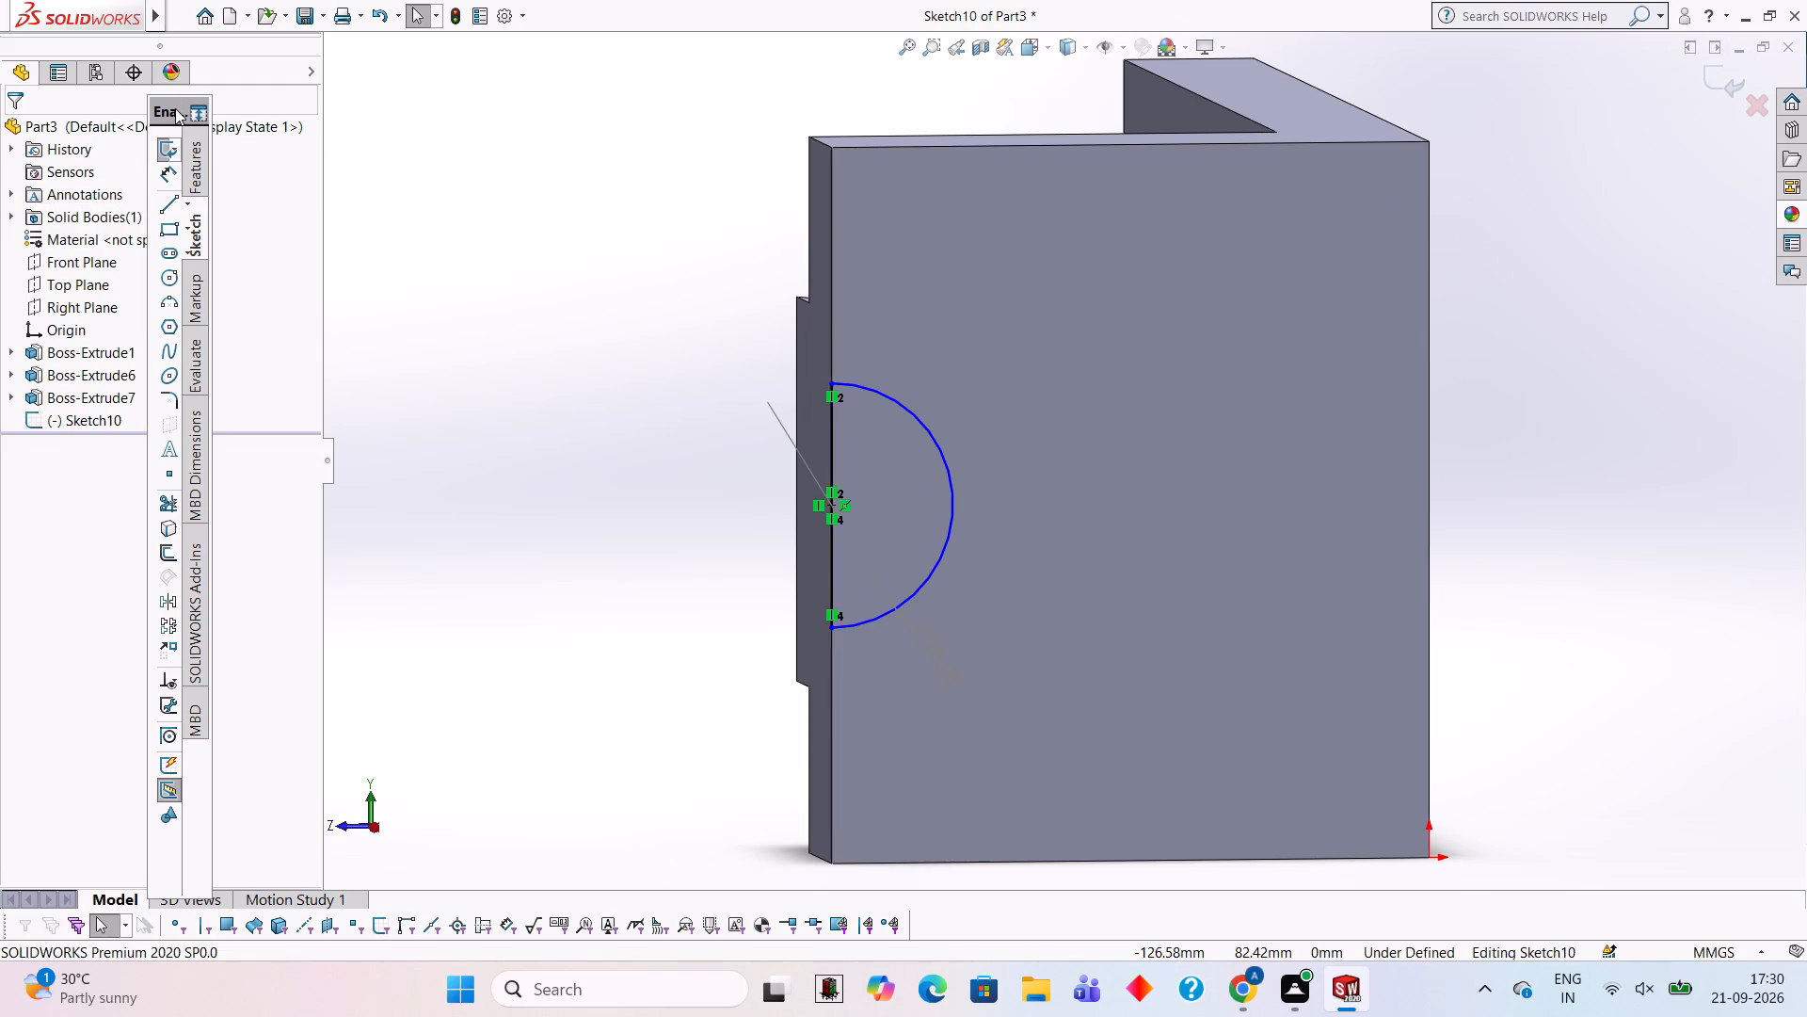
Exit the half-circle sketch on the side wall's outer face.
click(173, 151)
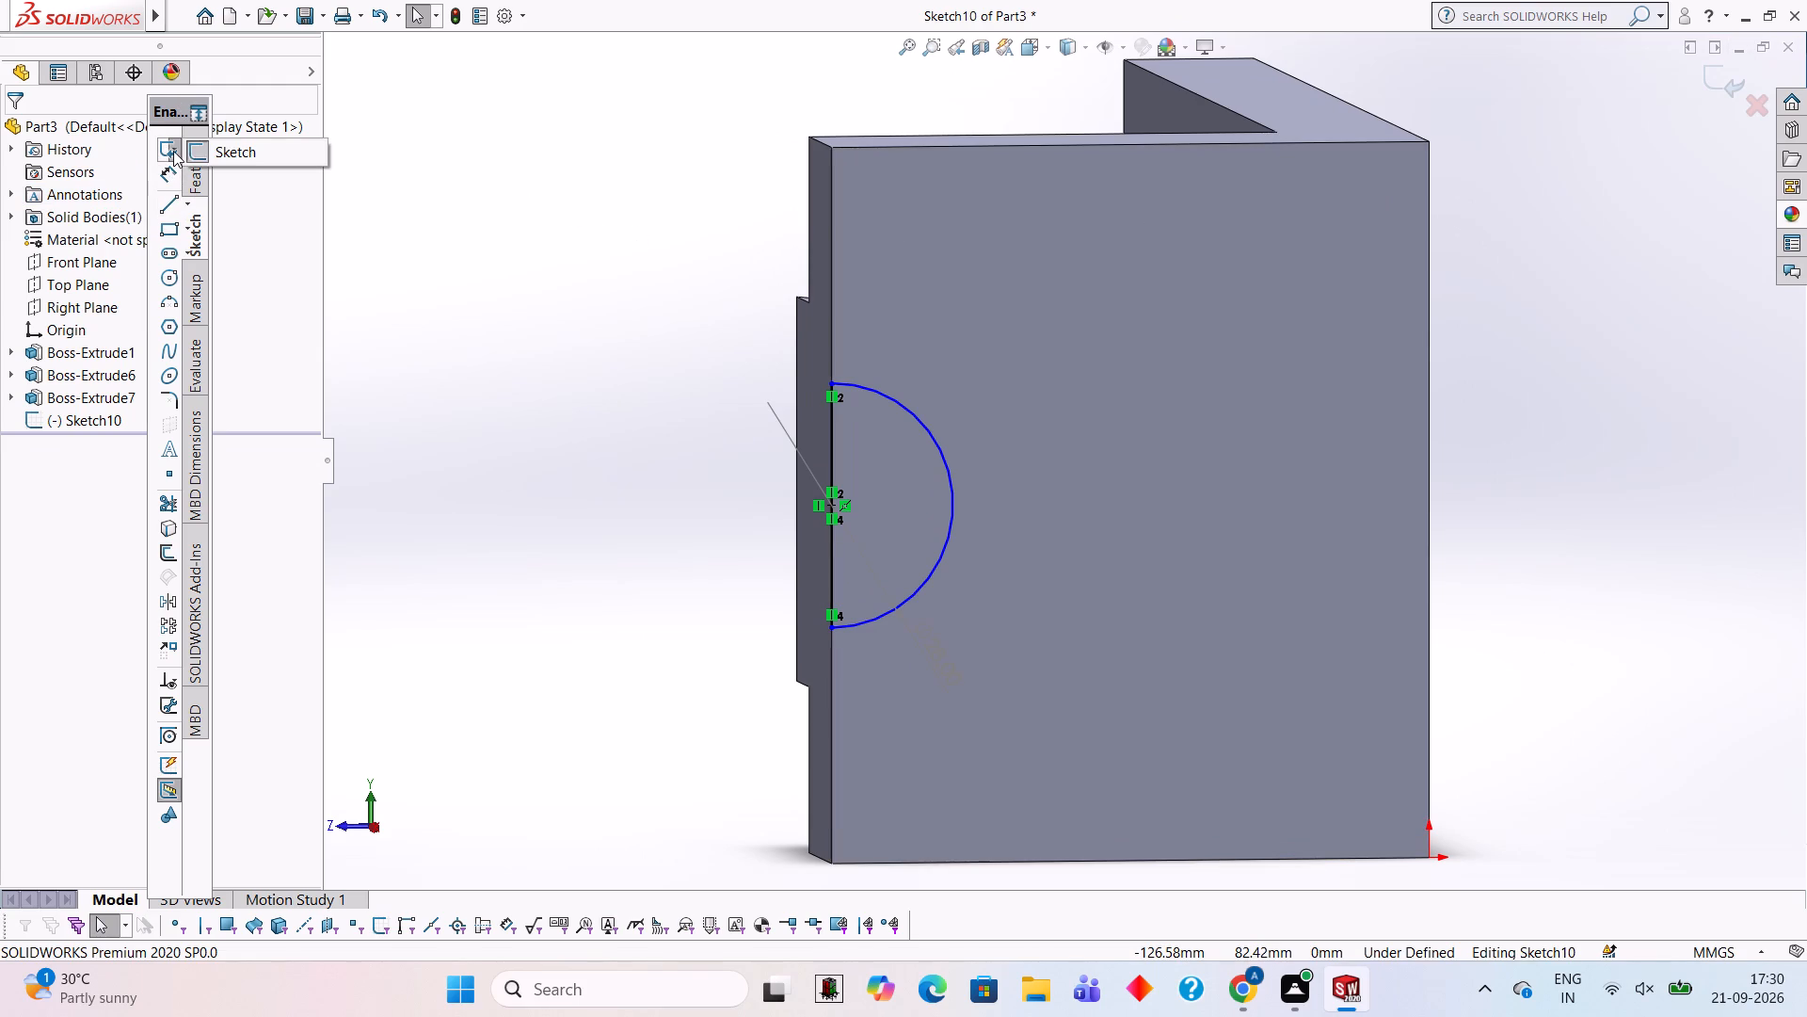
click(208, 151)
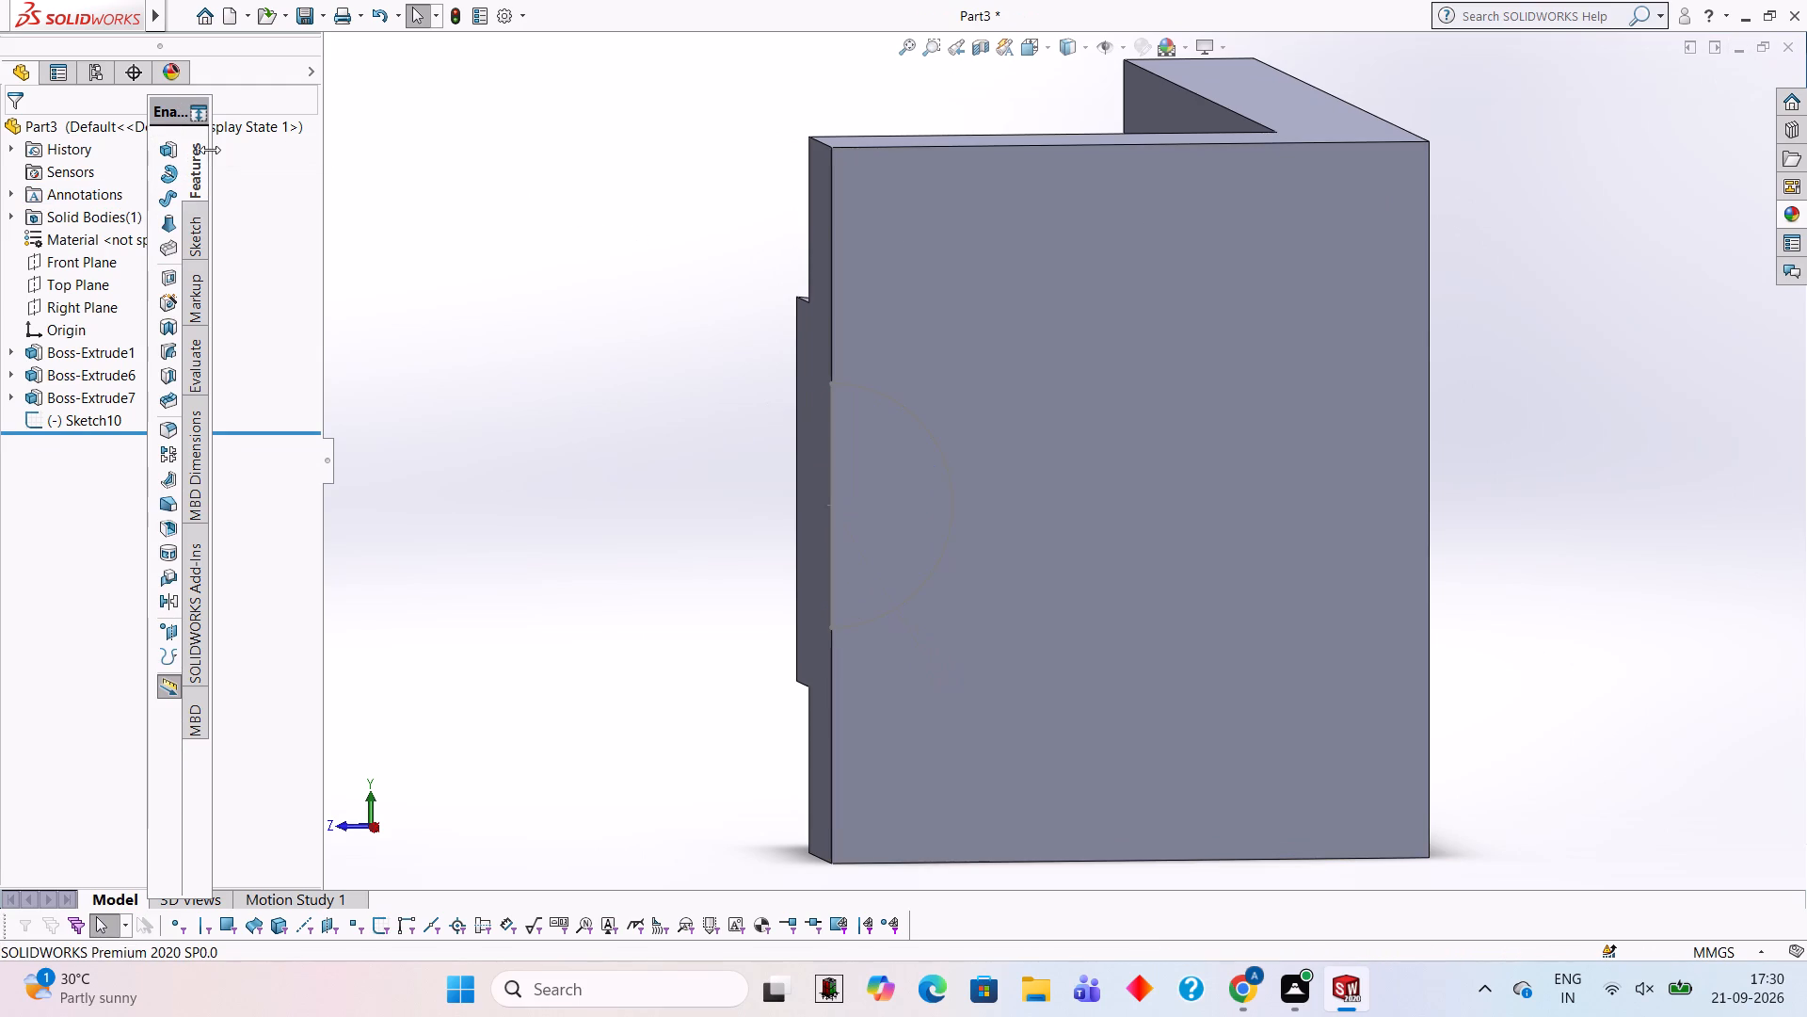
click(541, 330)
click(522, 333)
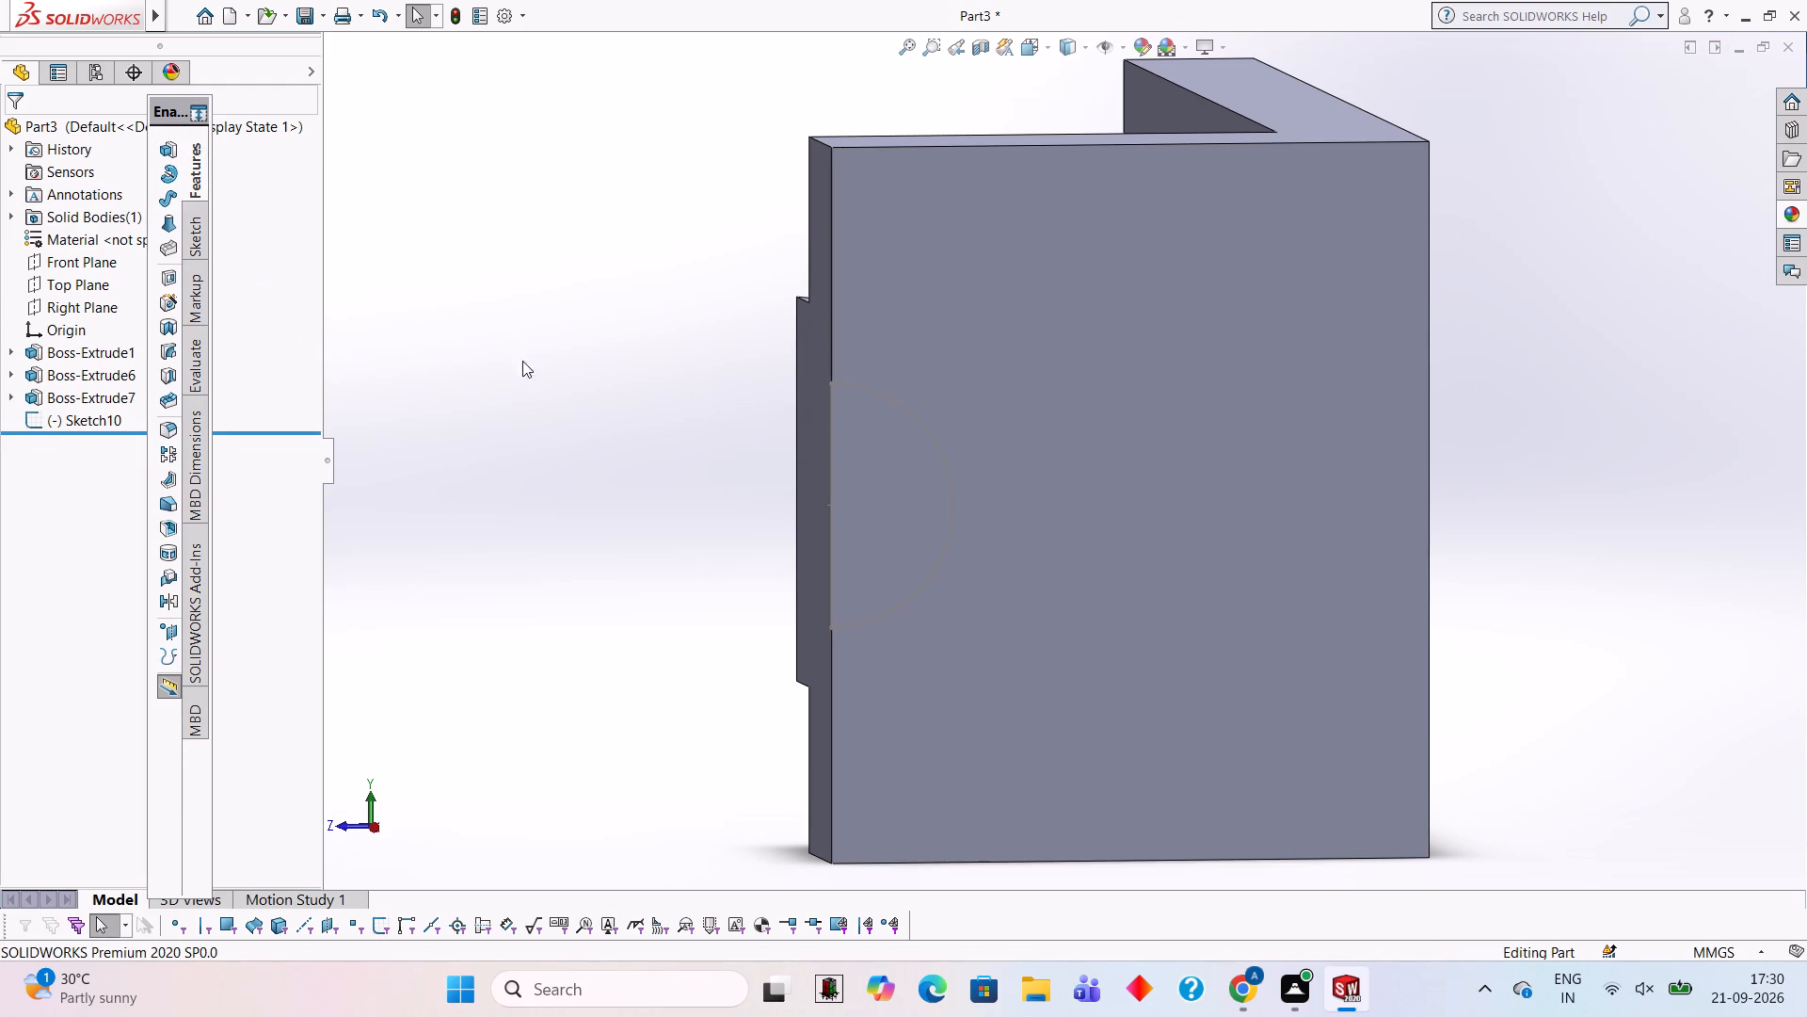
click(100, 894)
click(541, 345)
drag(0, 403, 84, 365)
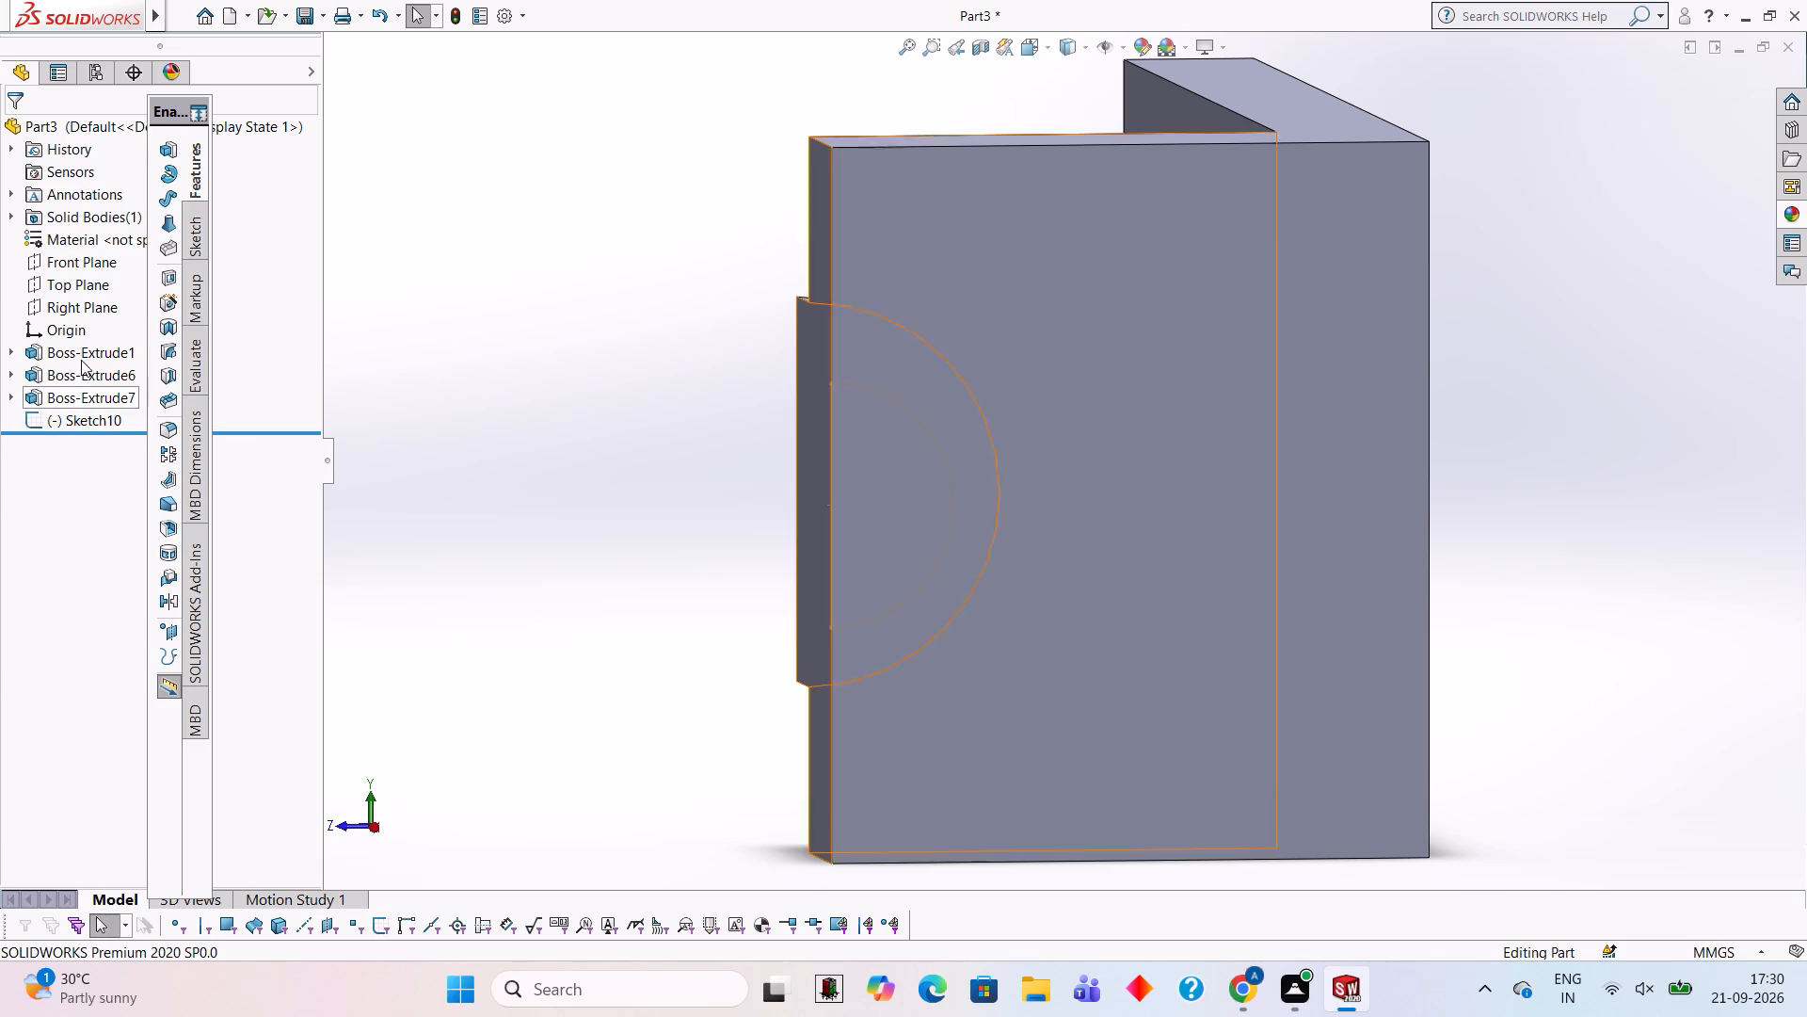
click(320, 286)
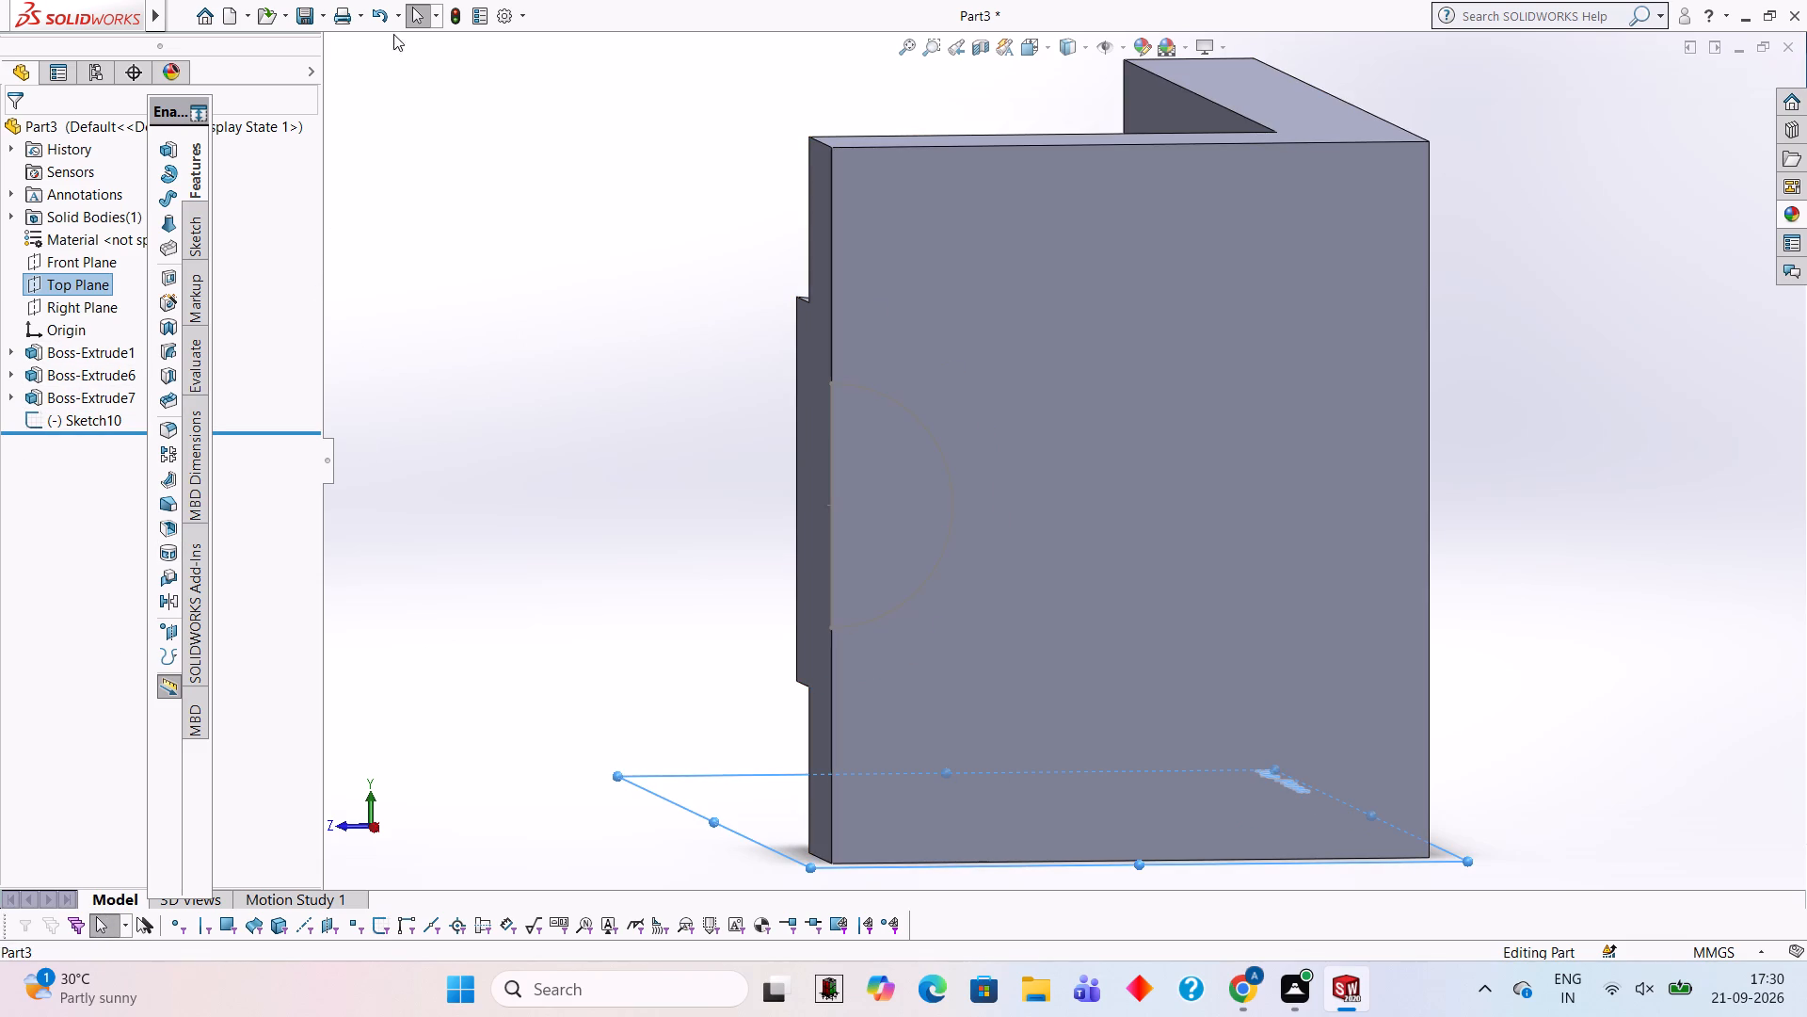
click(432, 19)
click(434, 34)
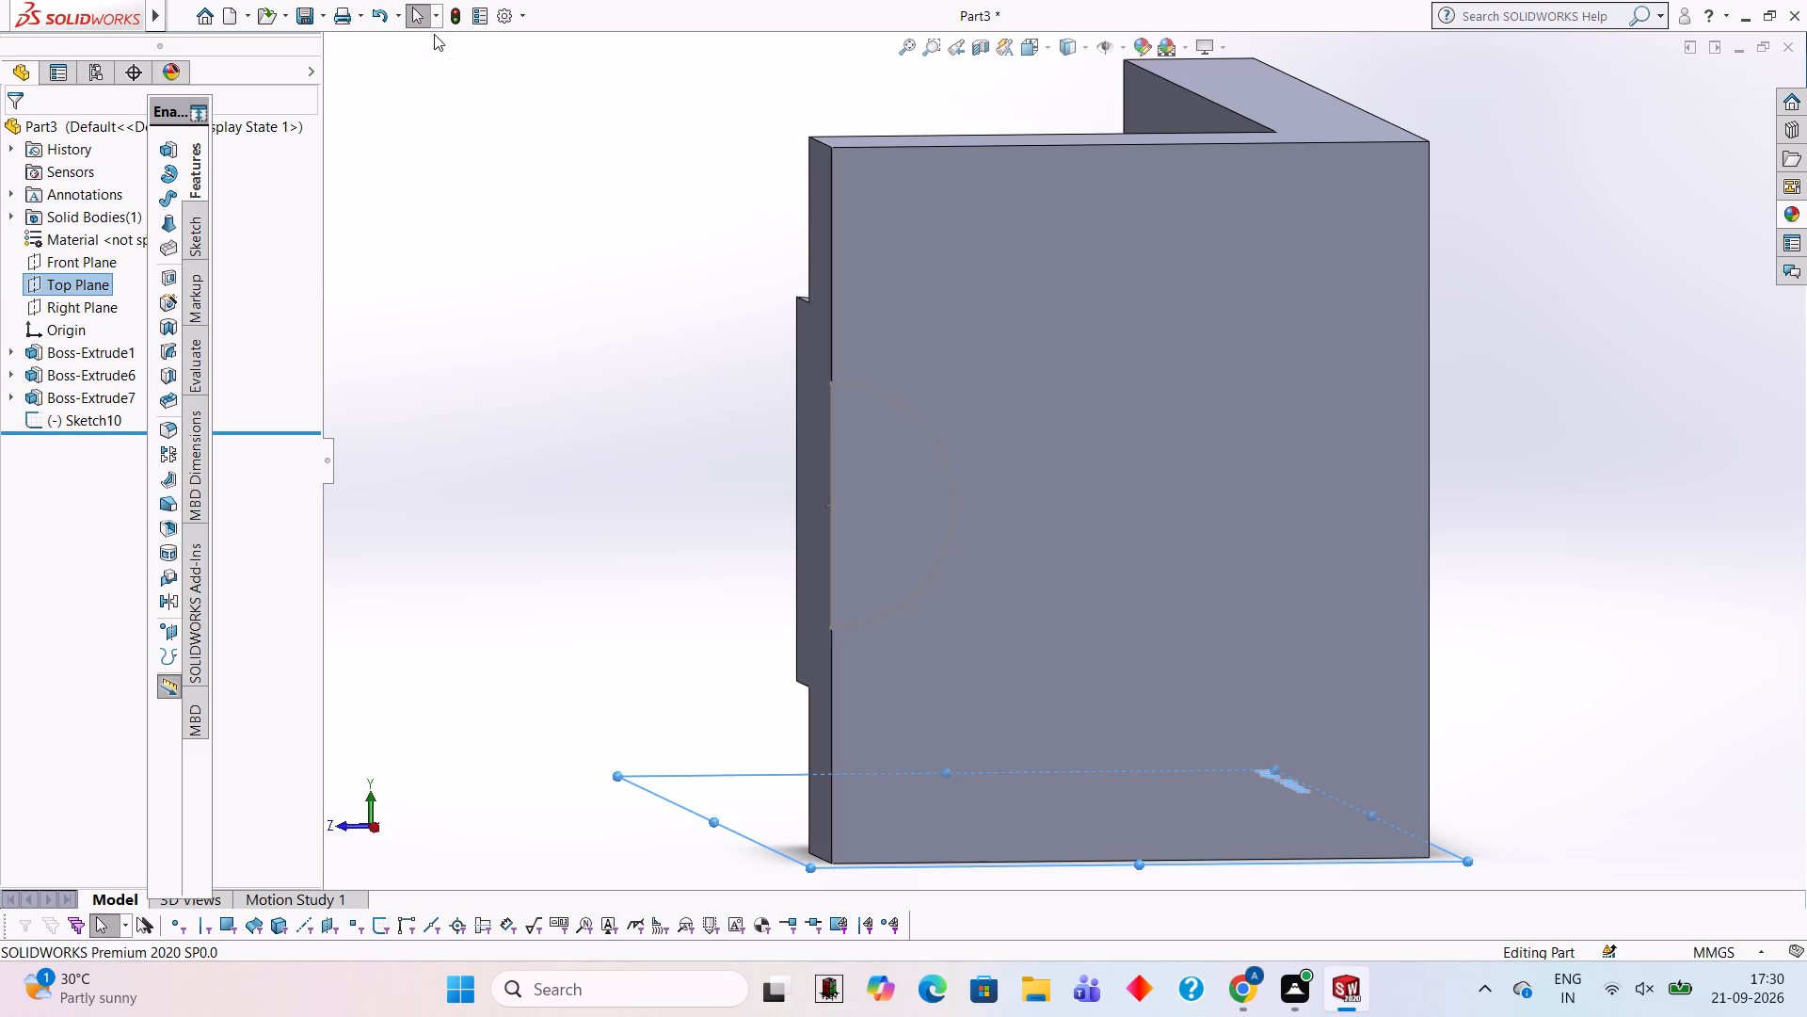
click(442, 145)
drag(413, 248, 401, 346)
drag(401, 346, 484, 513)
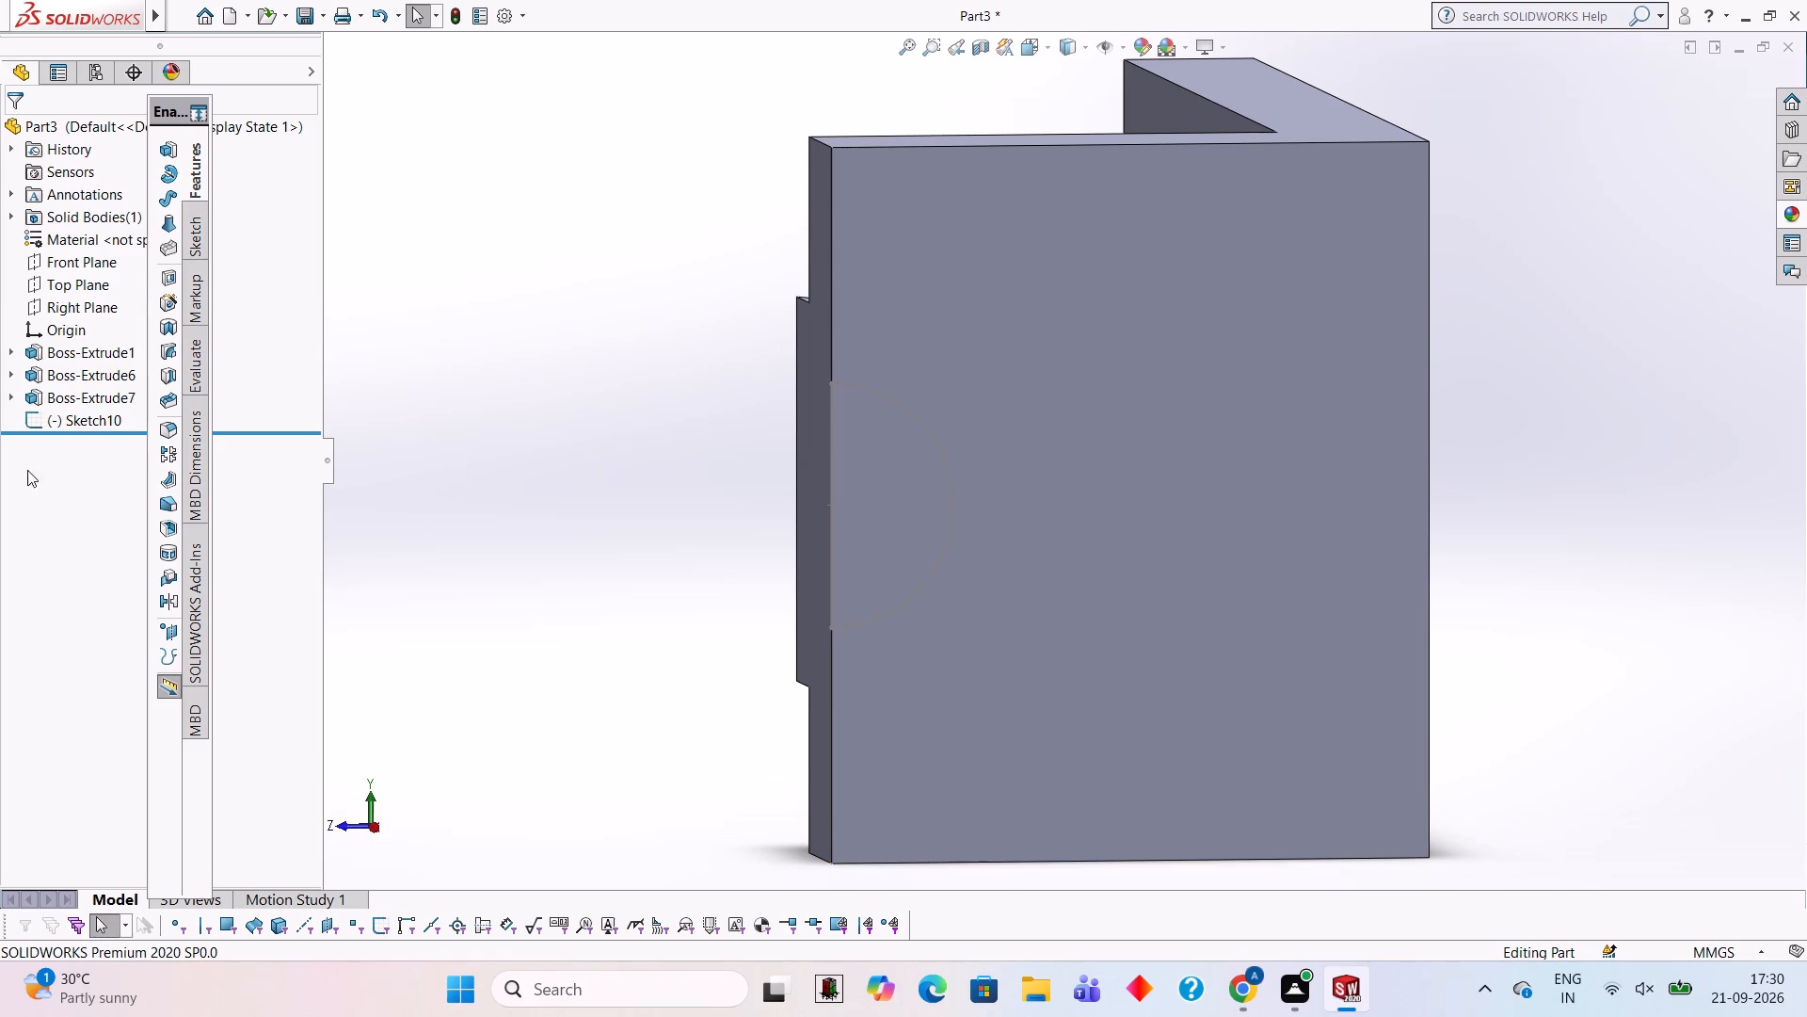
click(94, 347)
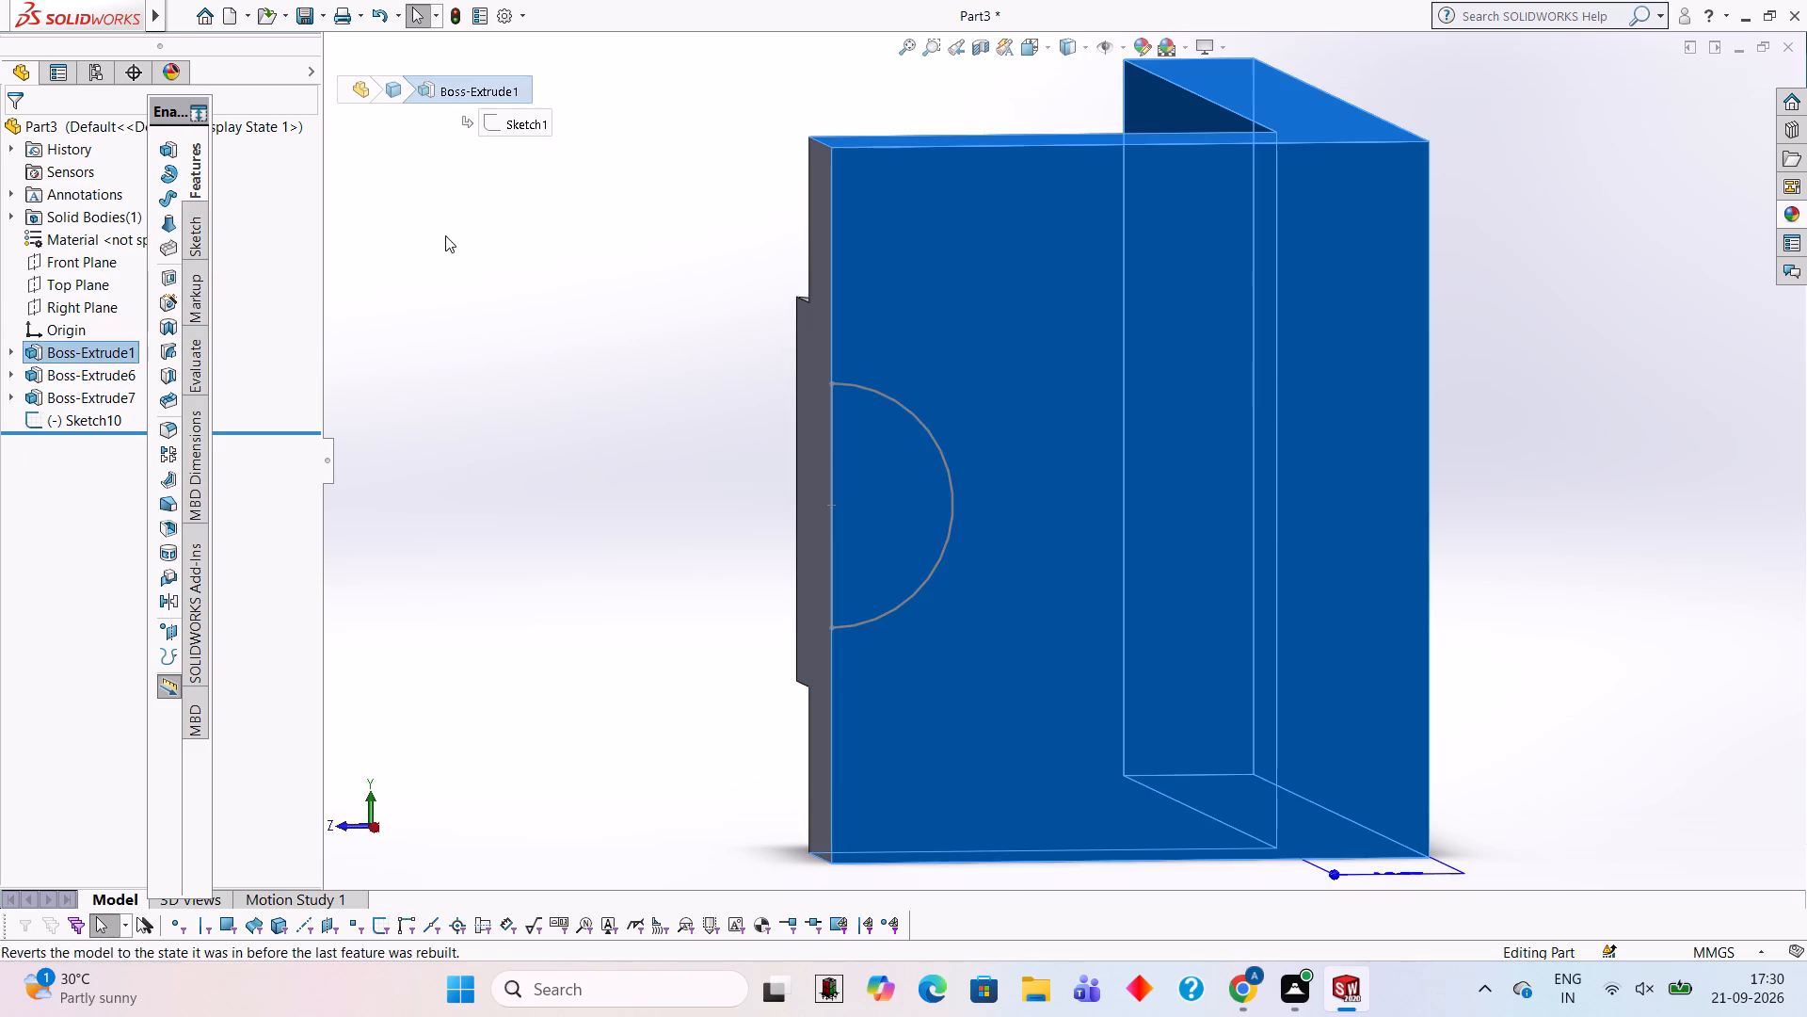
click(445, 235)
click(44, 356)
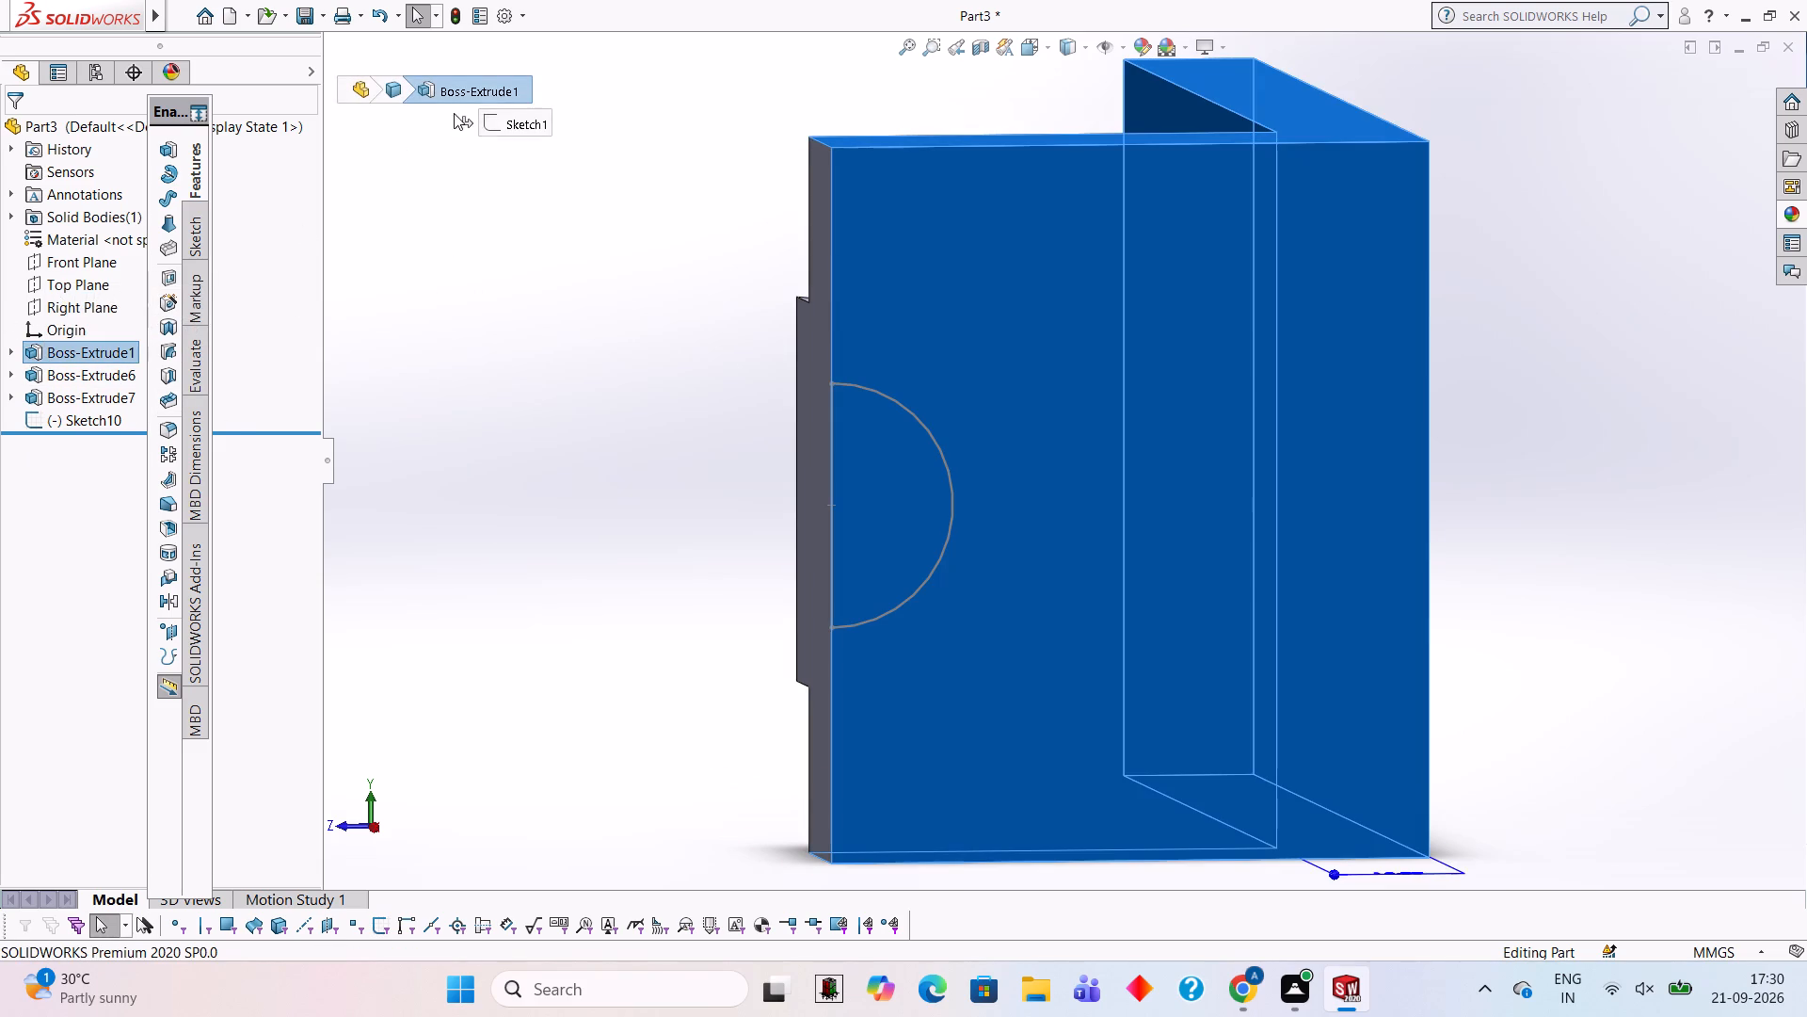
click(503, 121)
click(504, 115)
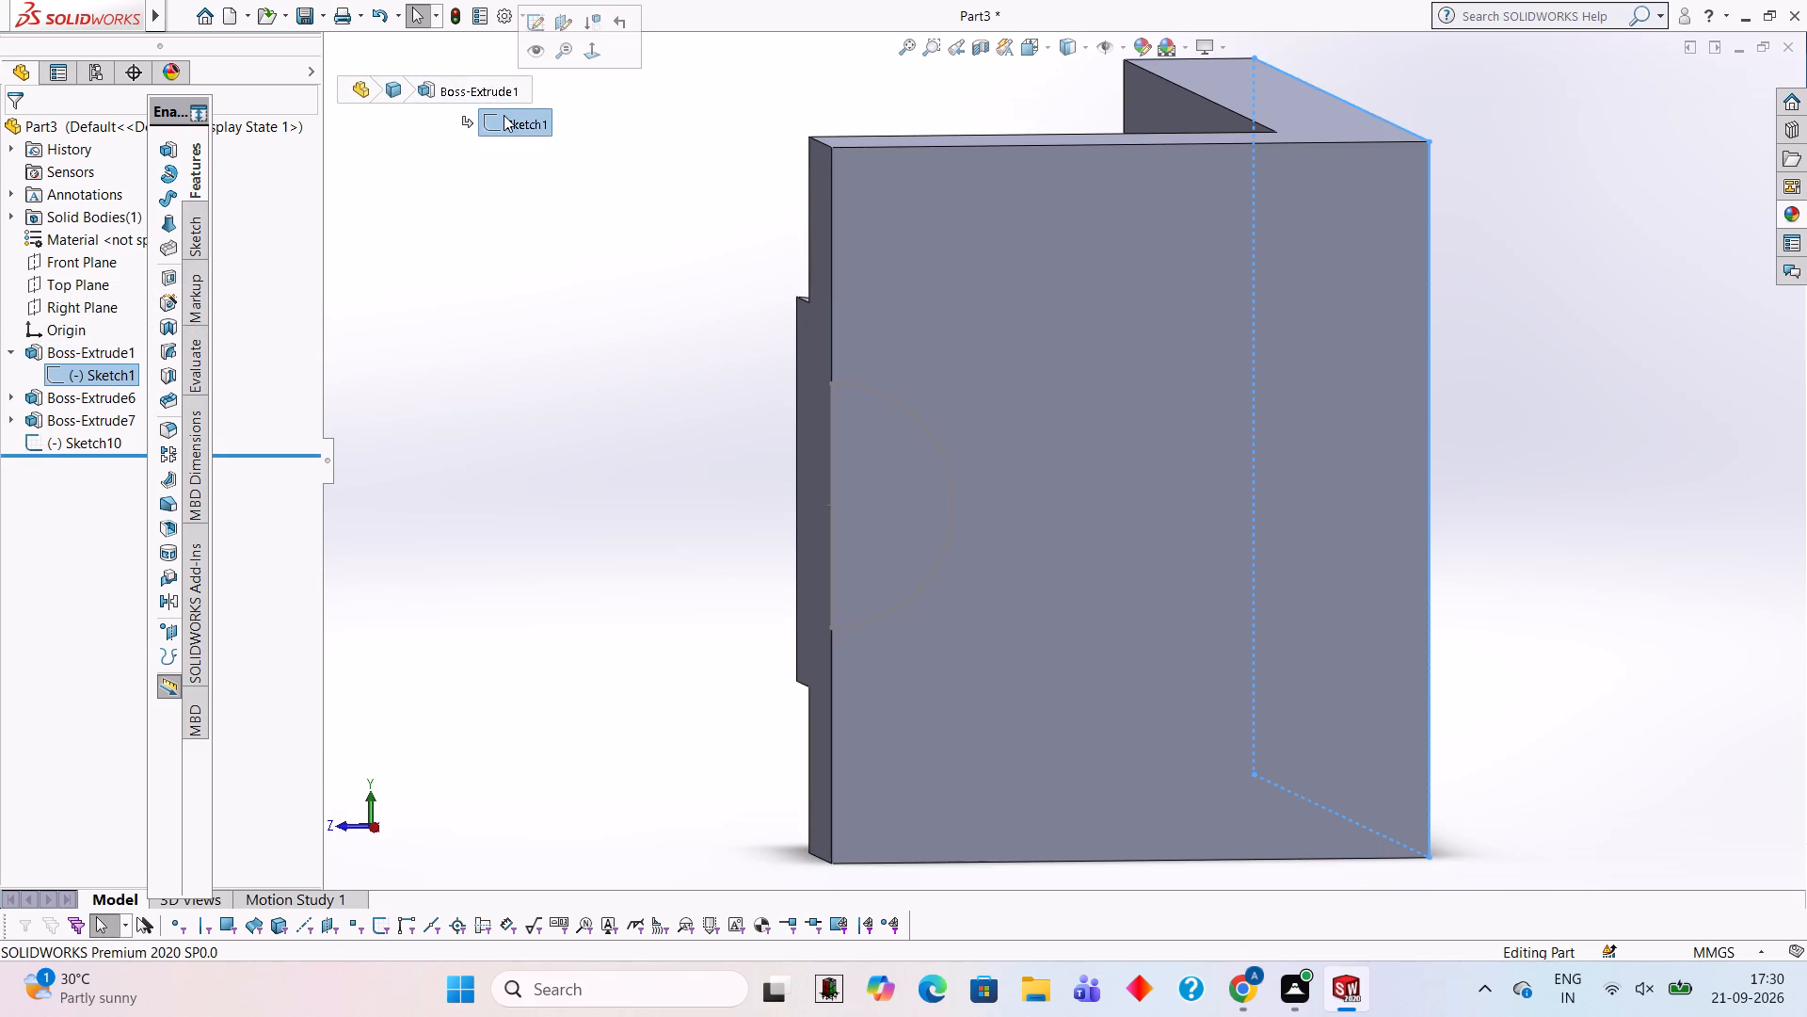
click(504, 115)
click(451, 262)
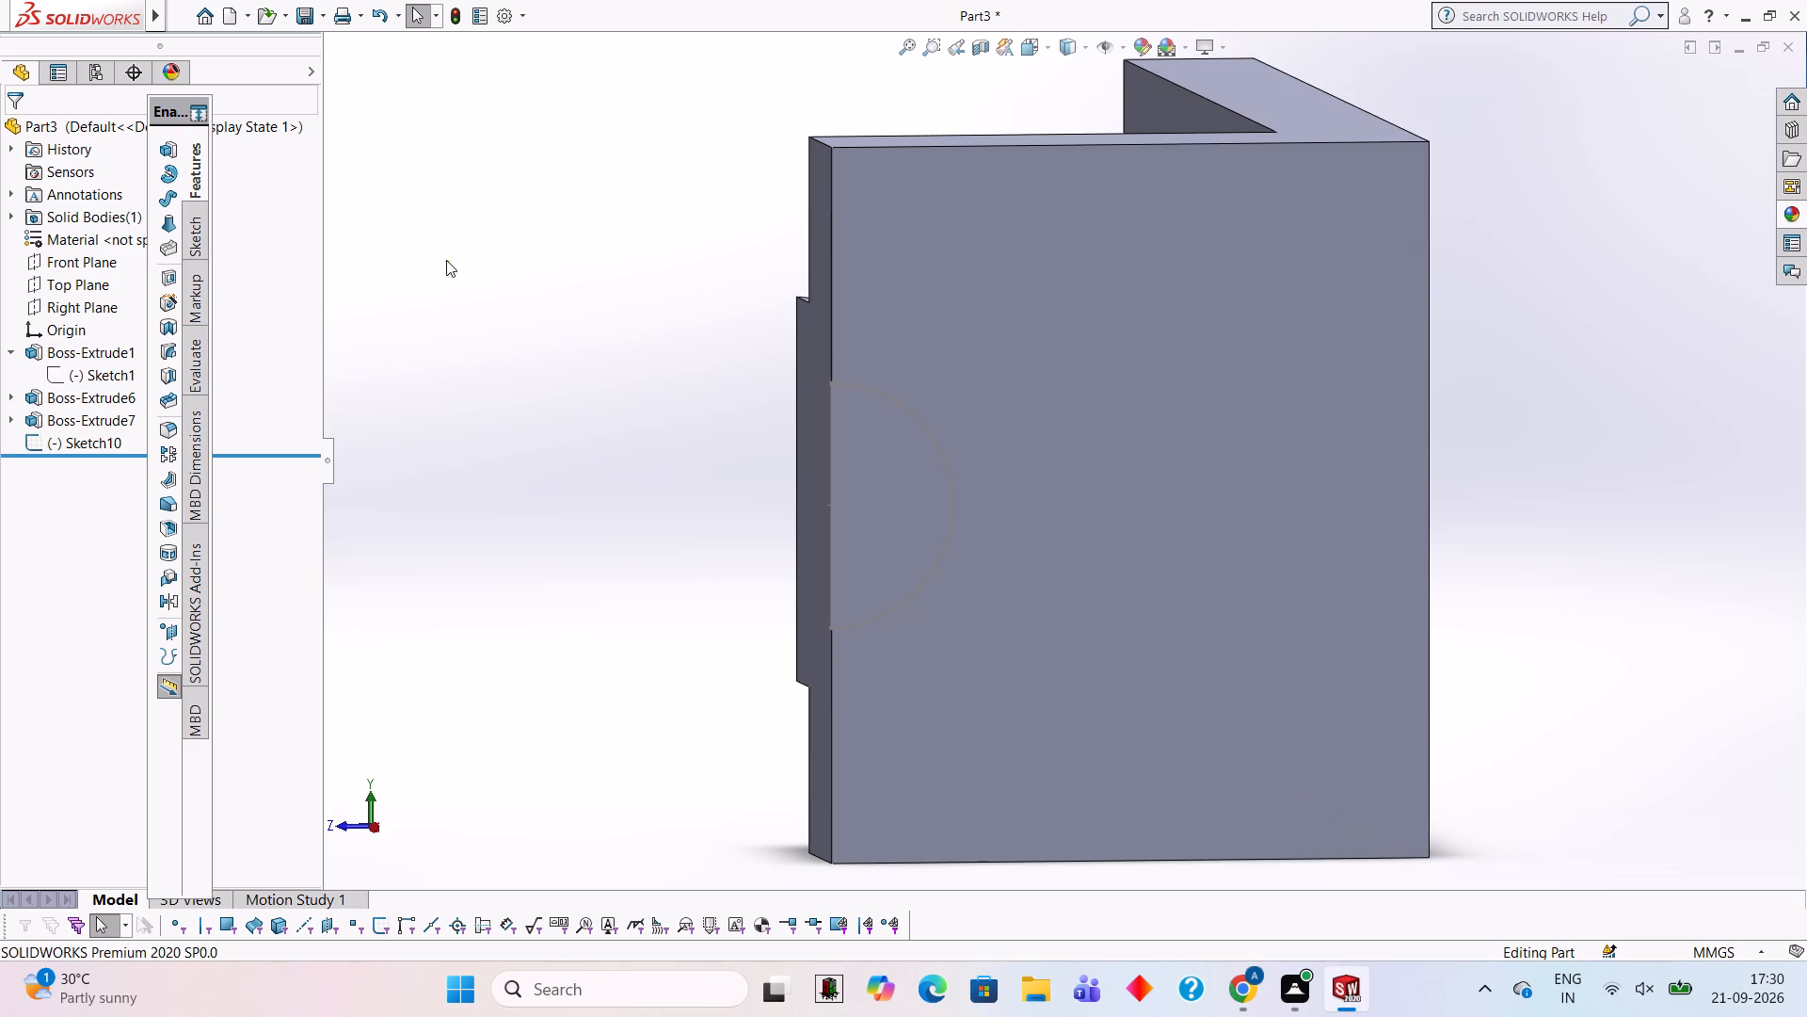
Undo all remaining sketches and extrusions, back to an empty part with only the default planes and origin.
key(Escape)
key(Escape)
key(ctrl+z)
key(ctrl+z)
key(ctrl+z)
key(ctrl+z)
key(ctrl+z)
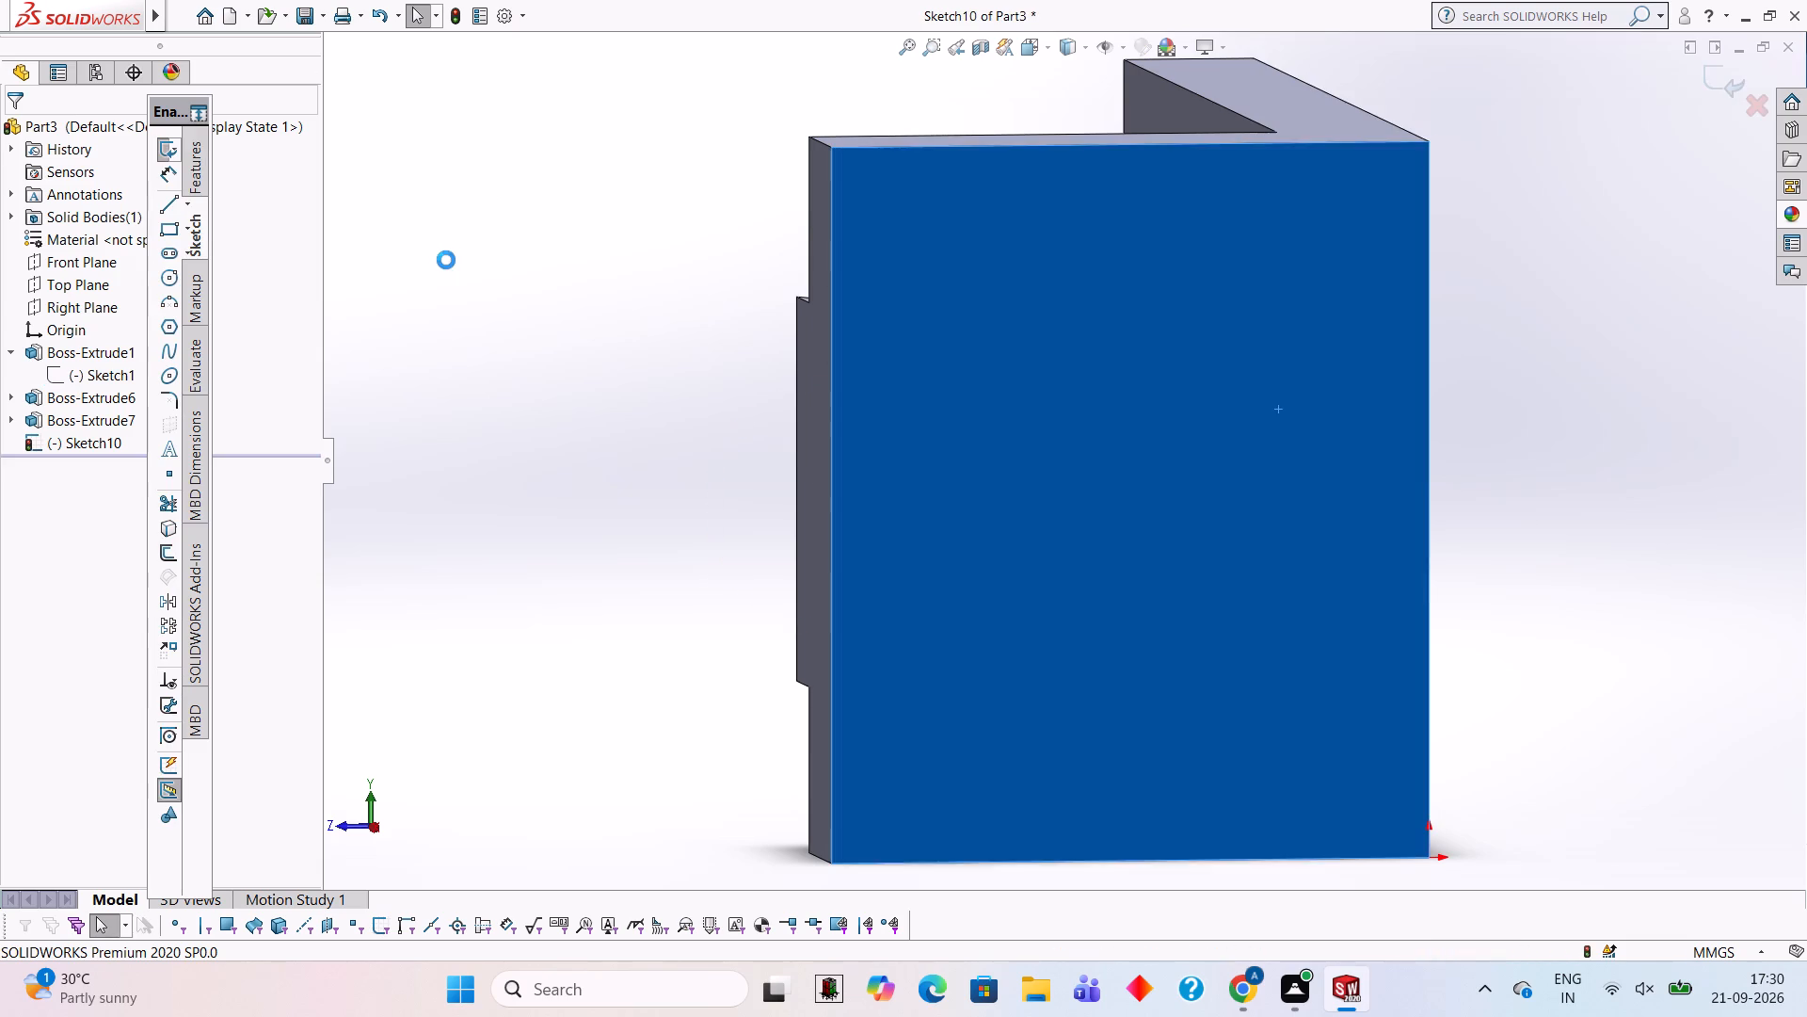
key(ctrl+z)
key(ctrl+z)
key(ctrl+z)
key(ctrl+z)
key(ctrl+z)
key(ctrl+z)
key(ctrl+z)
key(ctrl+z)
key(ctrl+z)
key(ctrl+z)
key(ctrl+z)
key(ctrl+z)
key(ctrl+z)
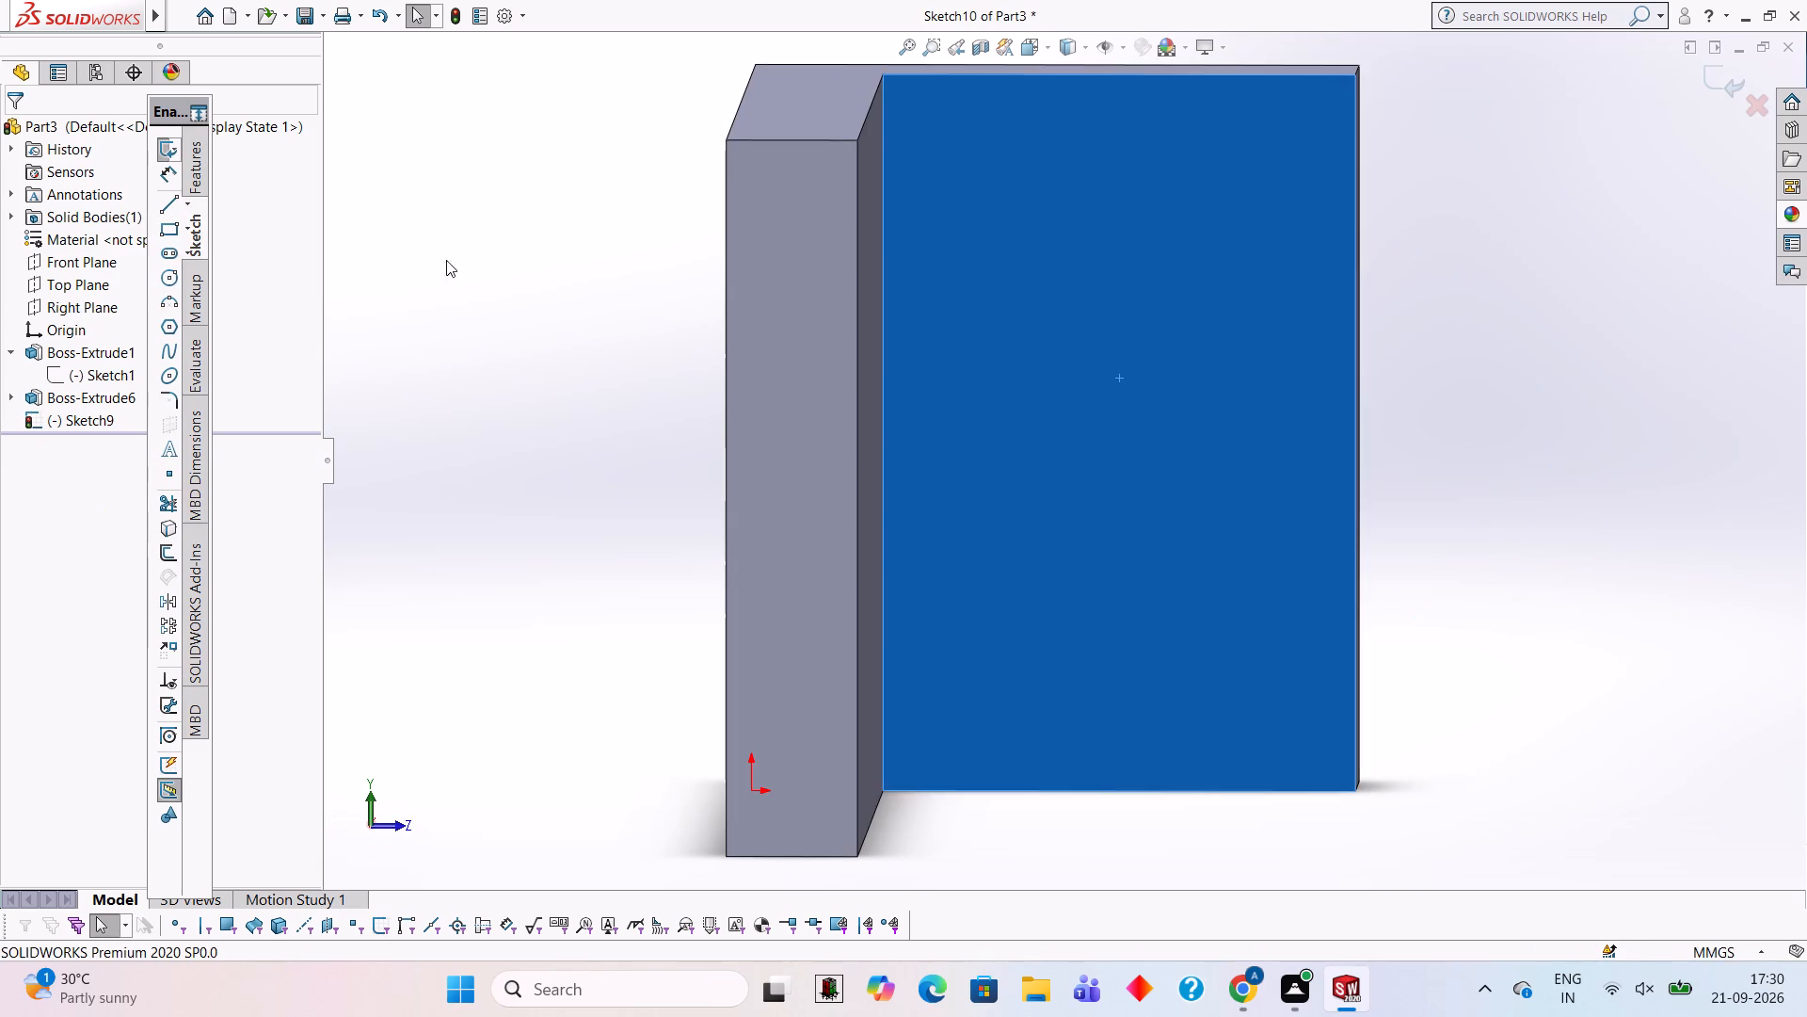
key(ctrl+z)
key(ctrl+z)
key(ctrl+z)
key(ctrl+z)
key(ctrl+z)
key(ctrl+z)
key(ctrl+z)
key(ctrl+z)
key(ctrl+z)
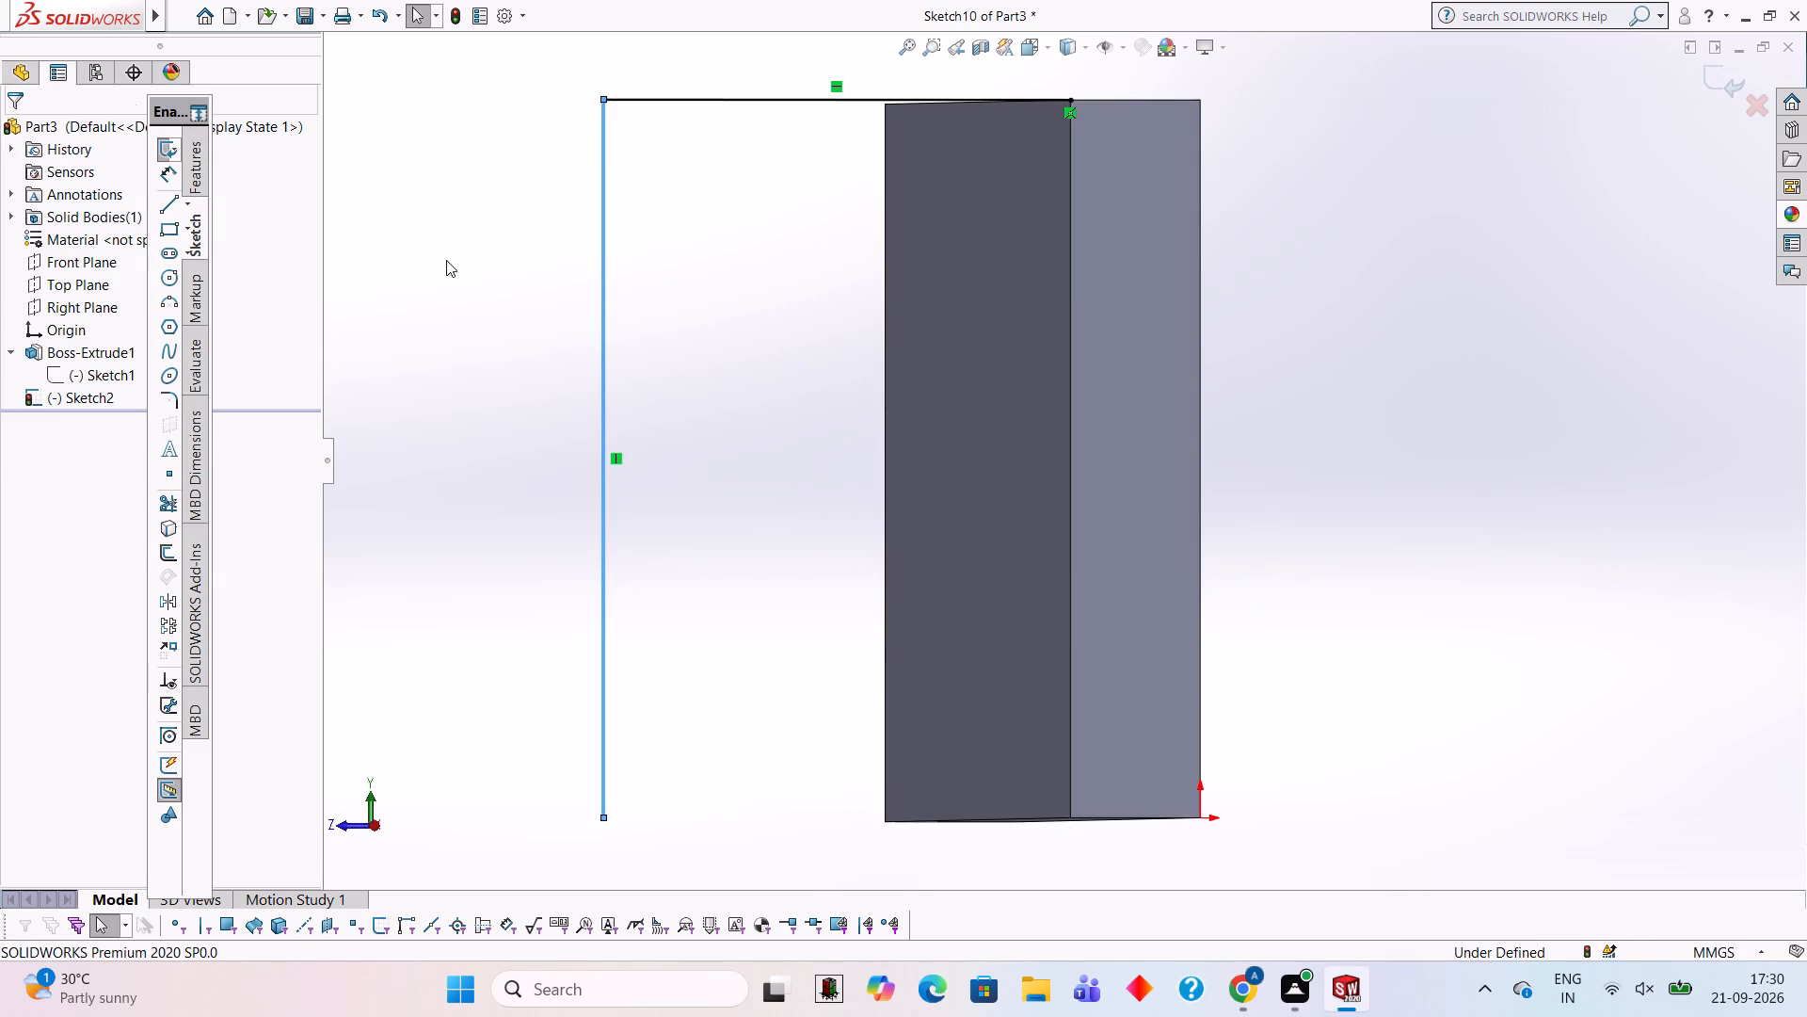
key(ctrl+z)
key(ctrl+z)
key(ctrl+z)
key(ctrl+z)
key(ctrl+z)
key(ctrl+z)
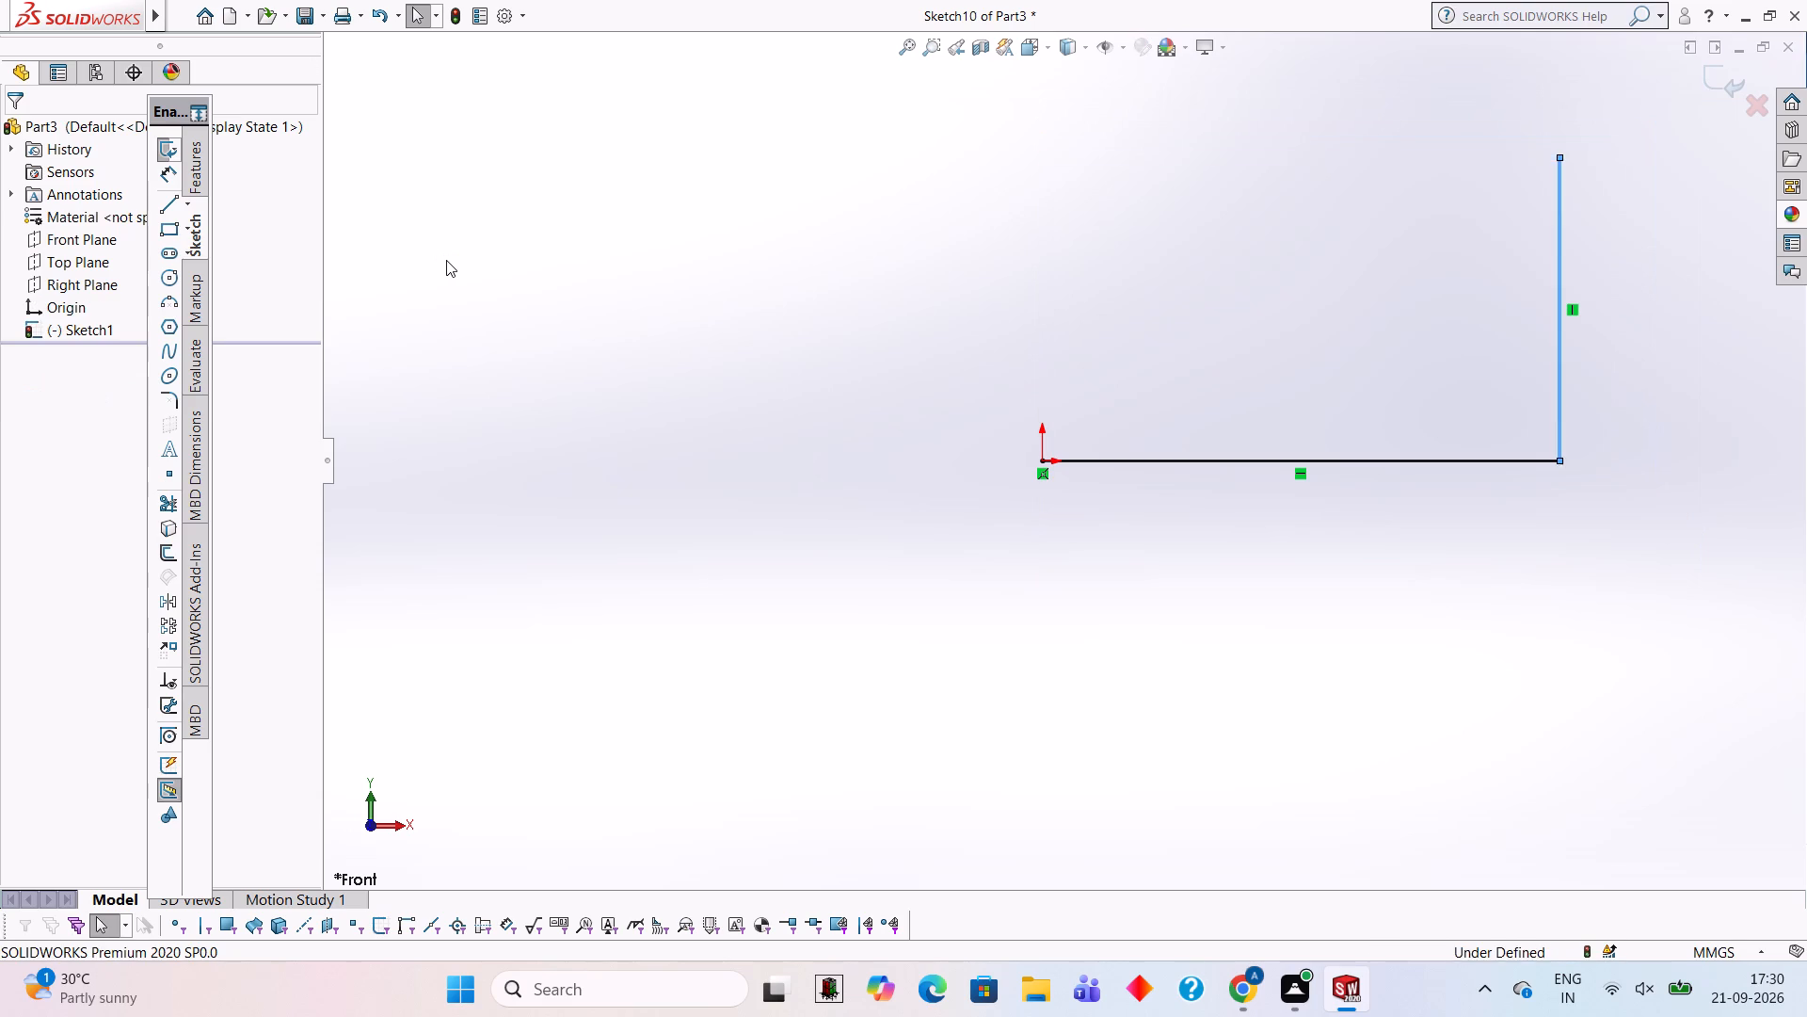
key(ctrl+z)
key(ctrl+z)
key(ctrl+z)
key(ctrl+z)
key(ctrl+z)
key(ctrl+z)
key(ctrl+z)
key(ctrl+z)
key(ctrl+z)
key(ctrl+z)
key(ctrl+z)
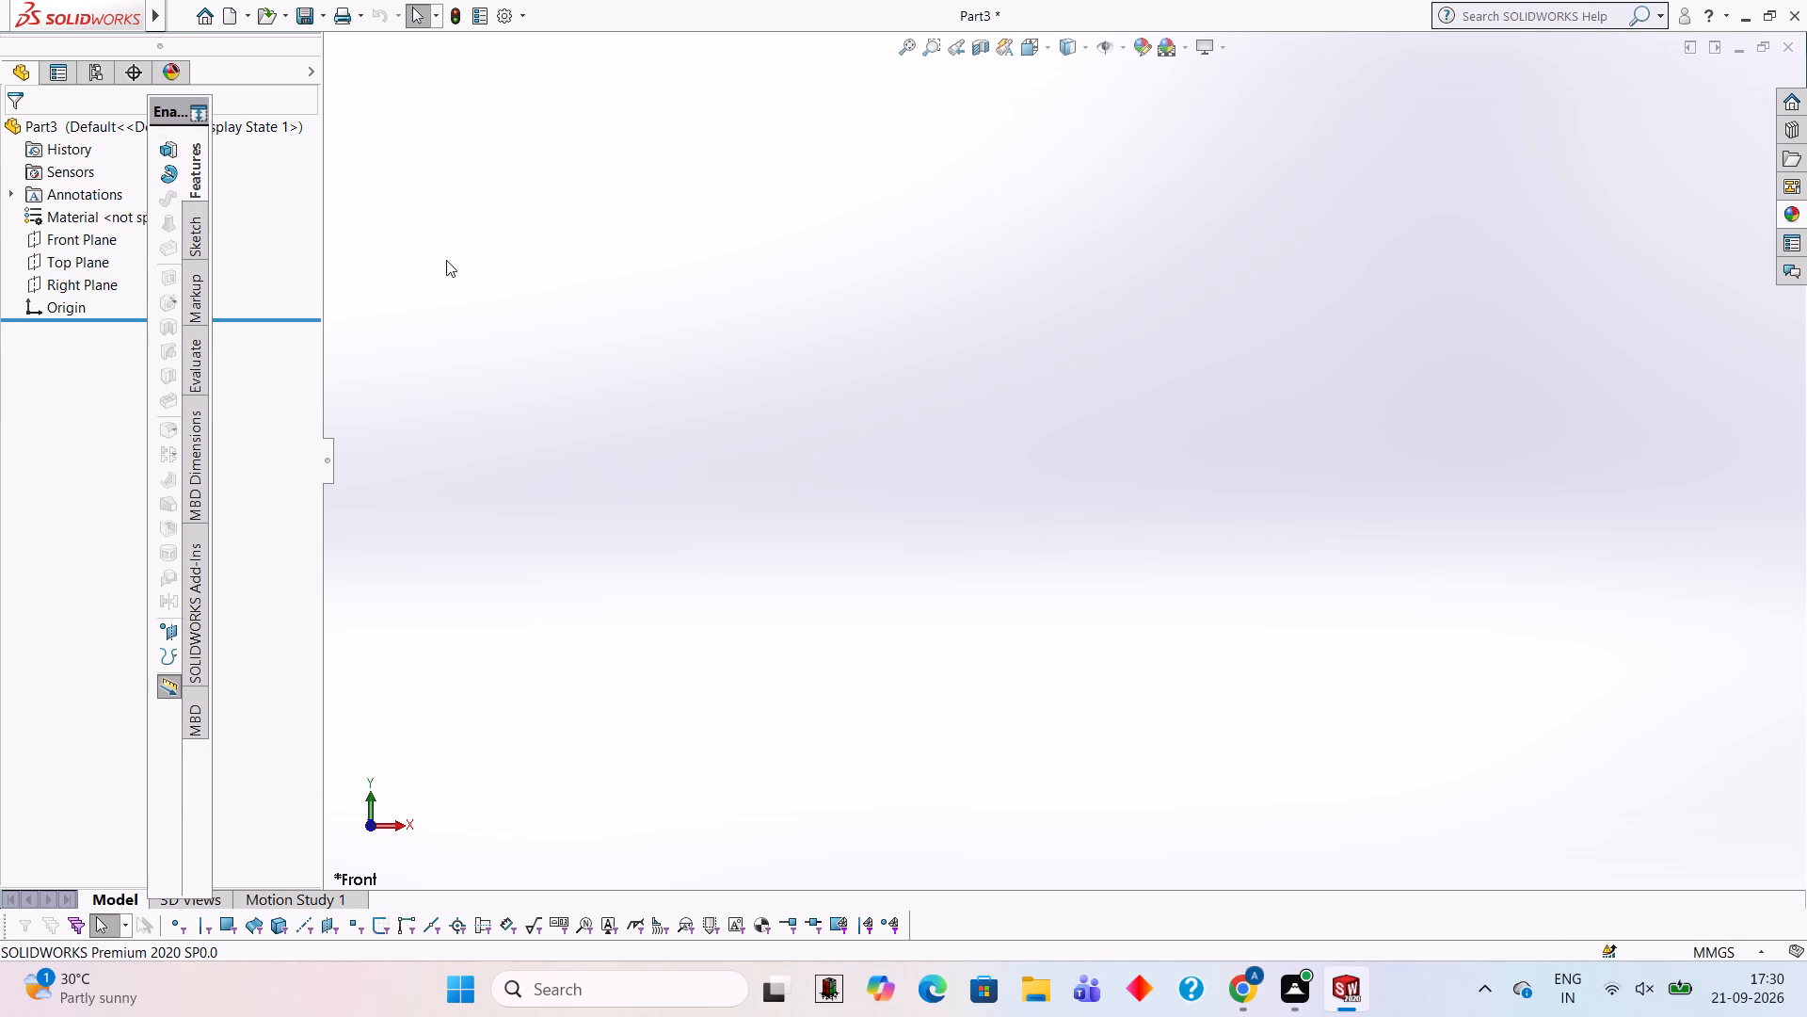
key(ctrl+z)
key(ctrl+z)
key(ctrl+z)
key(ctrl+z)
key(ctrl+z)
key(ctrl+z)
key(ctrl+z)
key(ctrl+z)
Close the part document without saving its changes.
click(1799, 46)
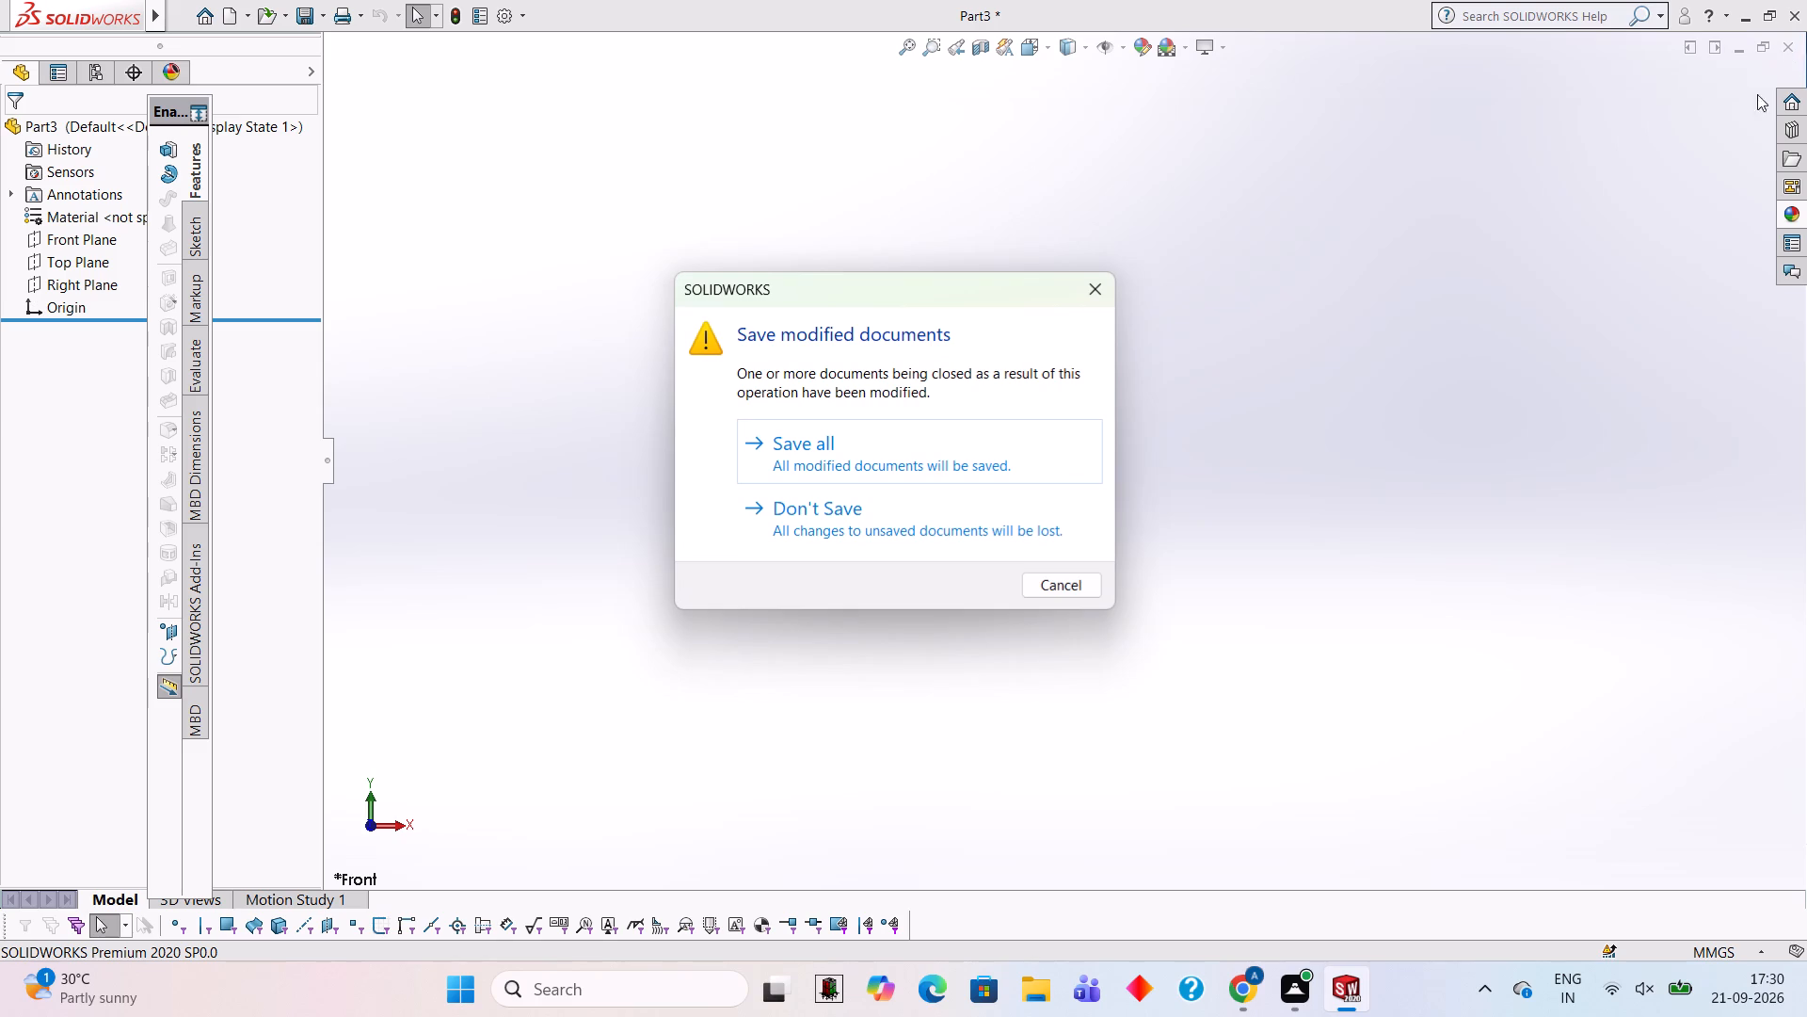
click(881, 513)
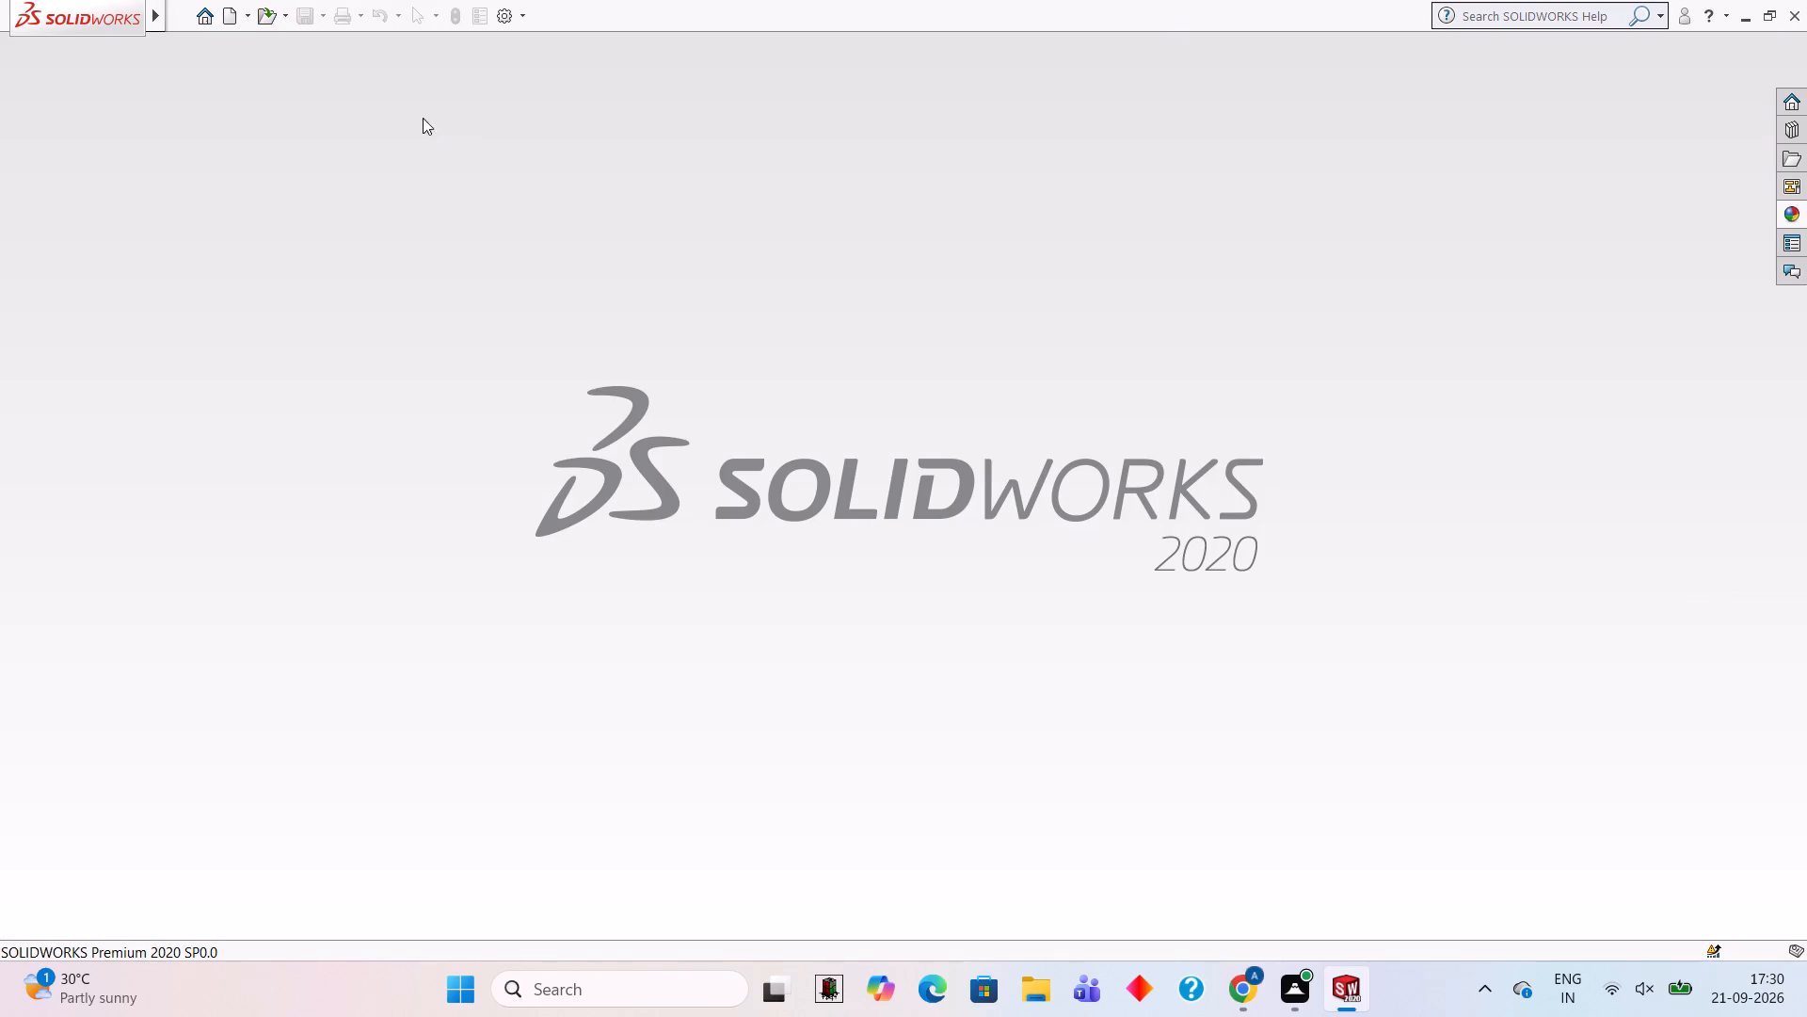
Create a new part document.
click(224, 12)
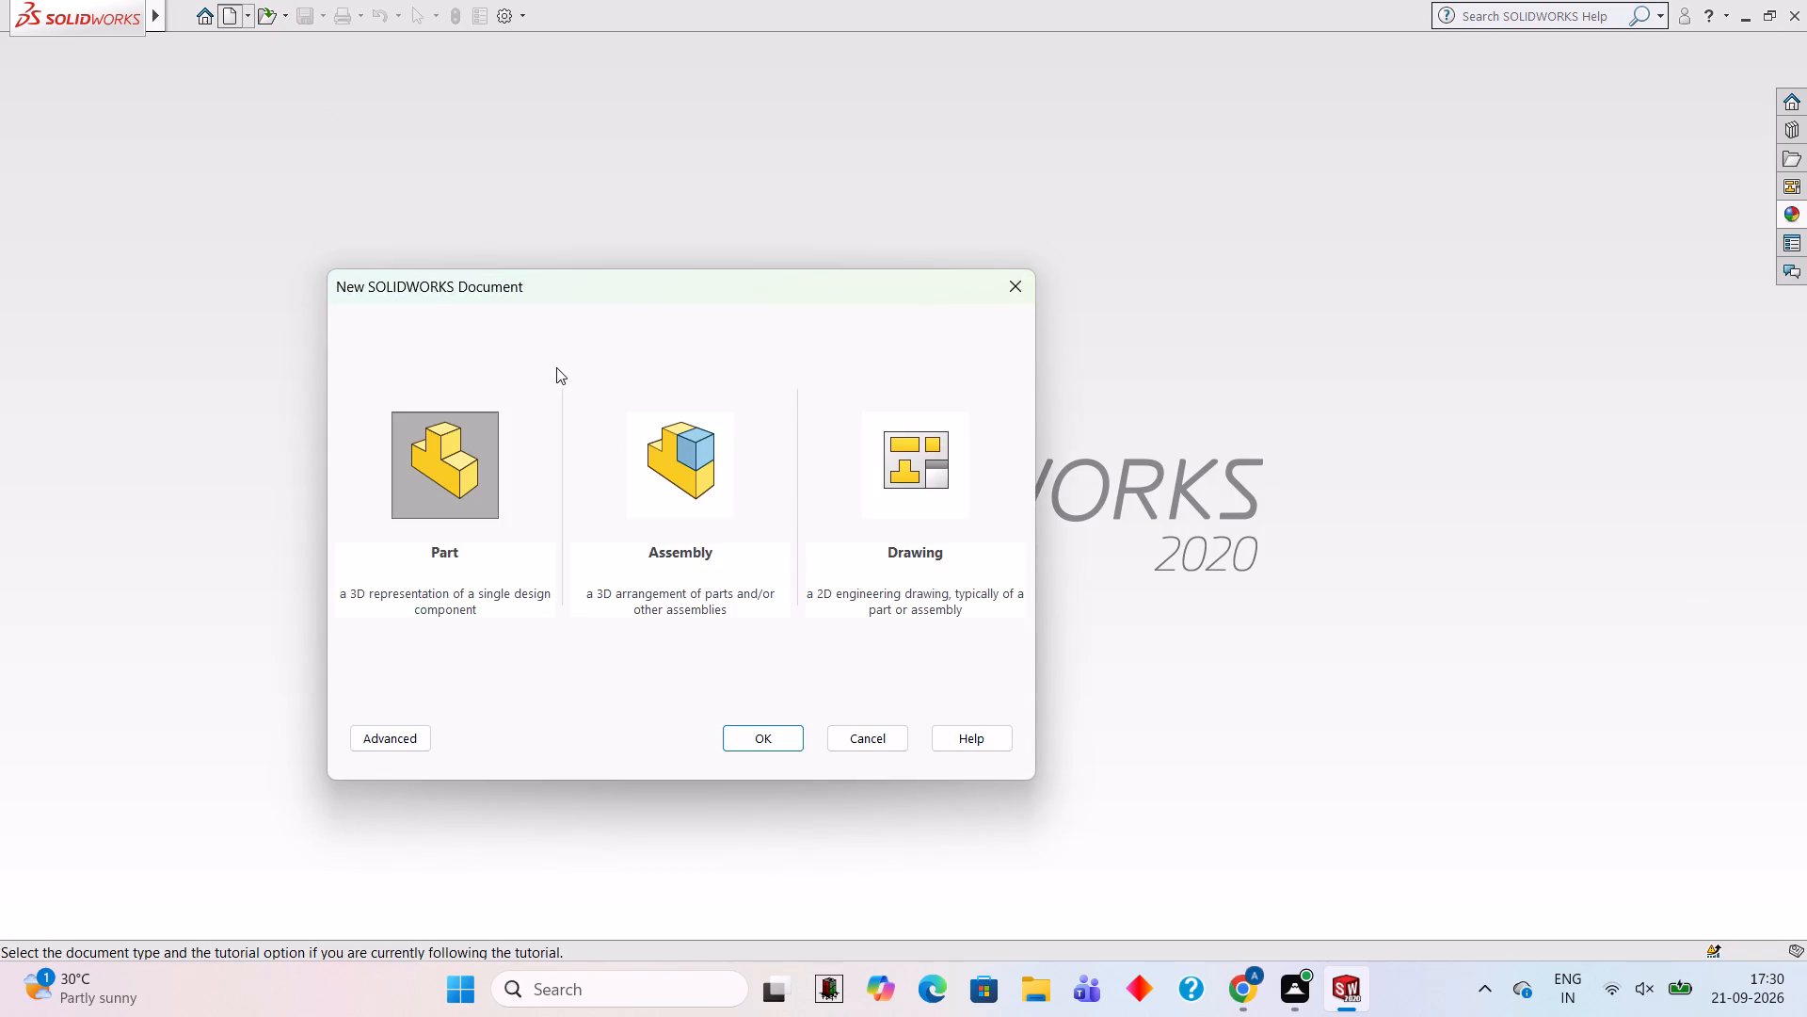
click(782, 742)
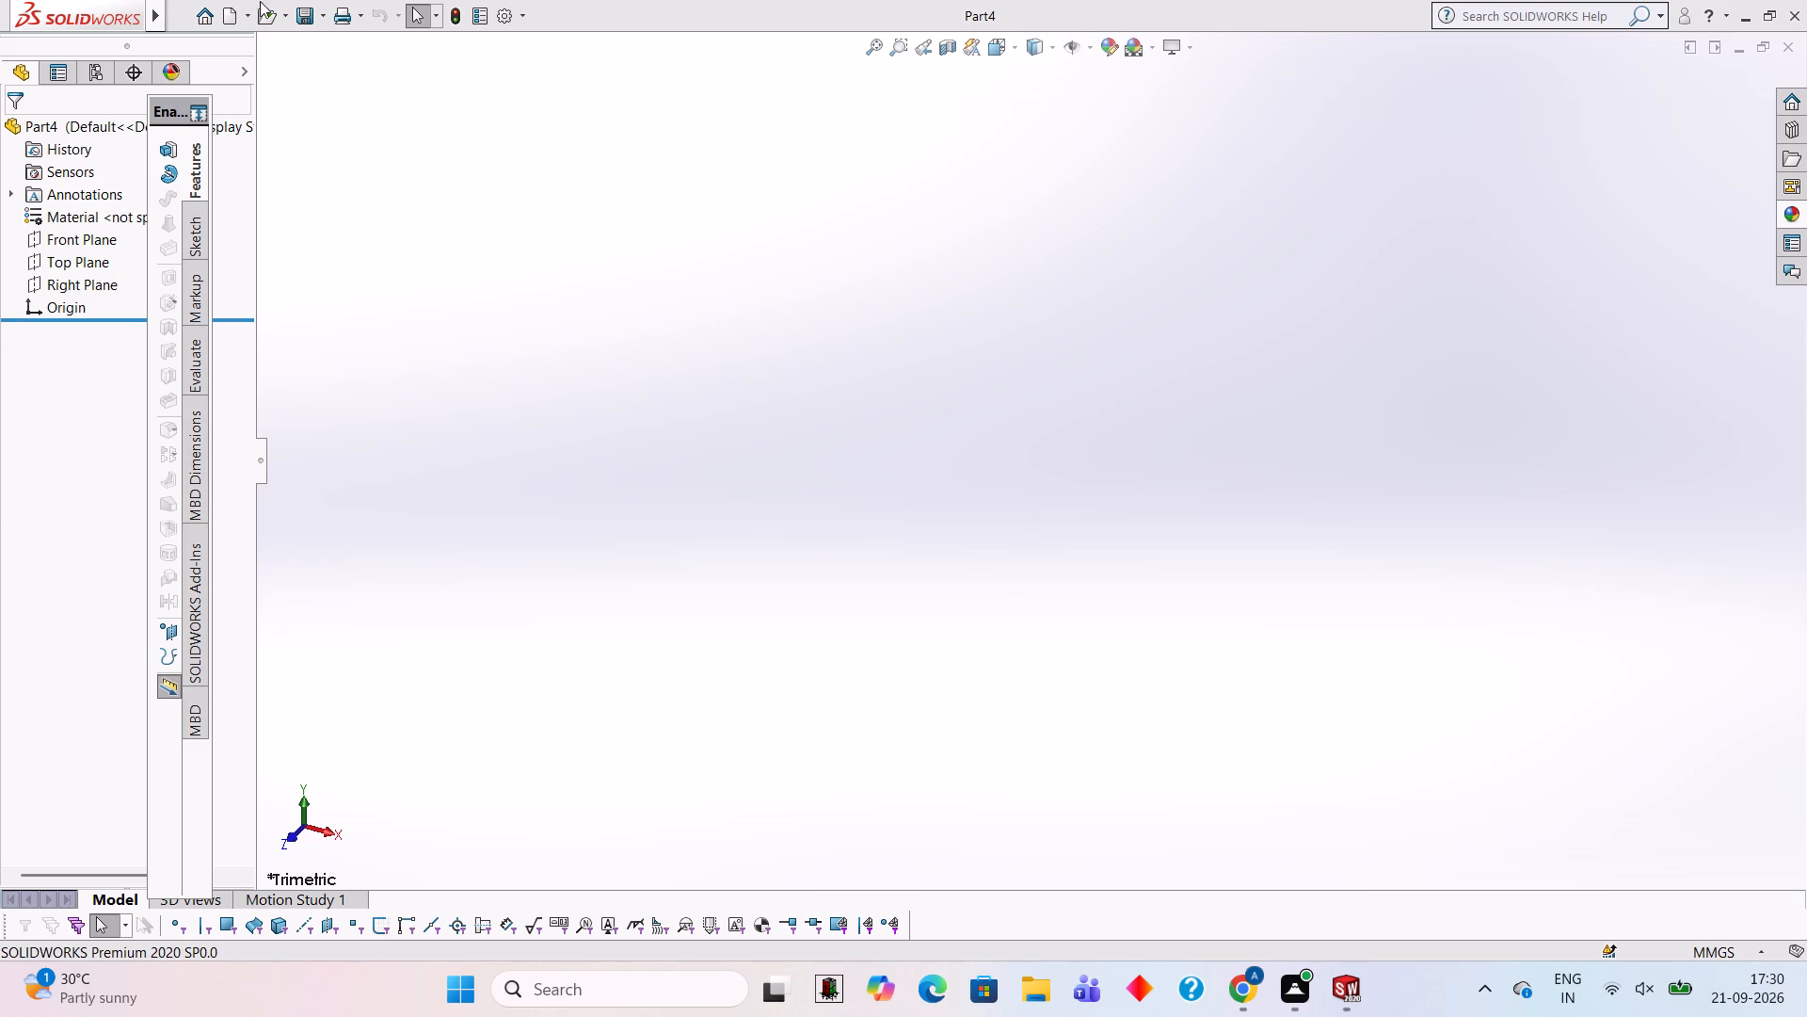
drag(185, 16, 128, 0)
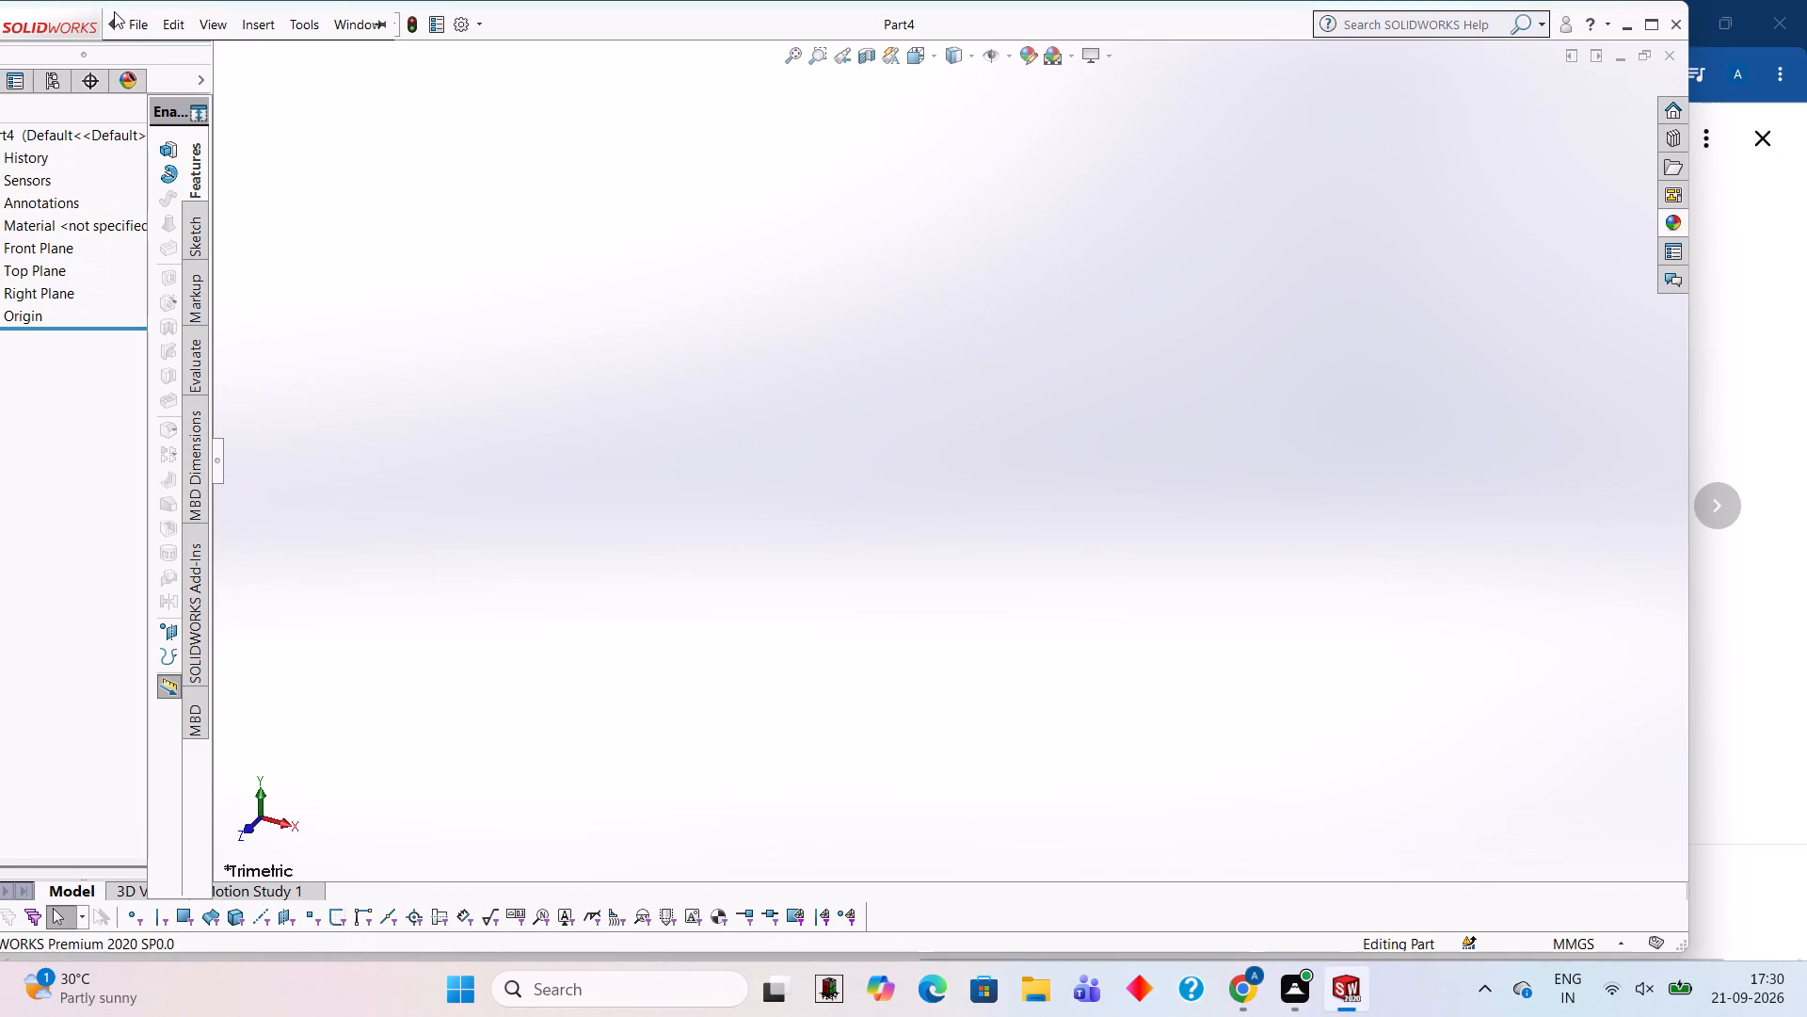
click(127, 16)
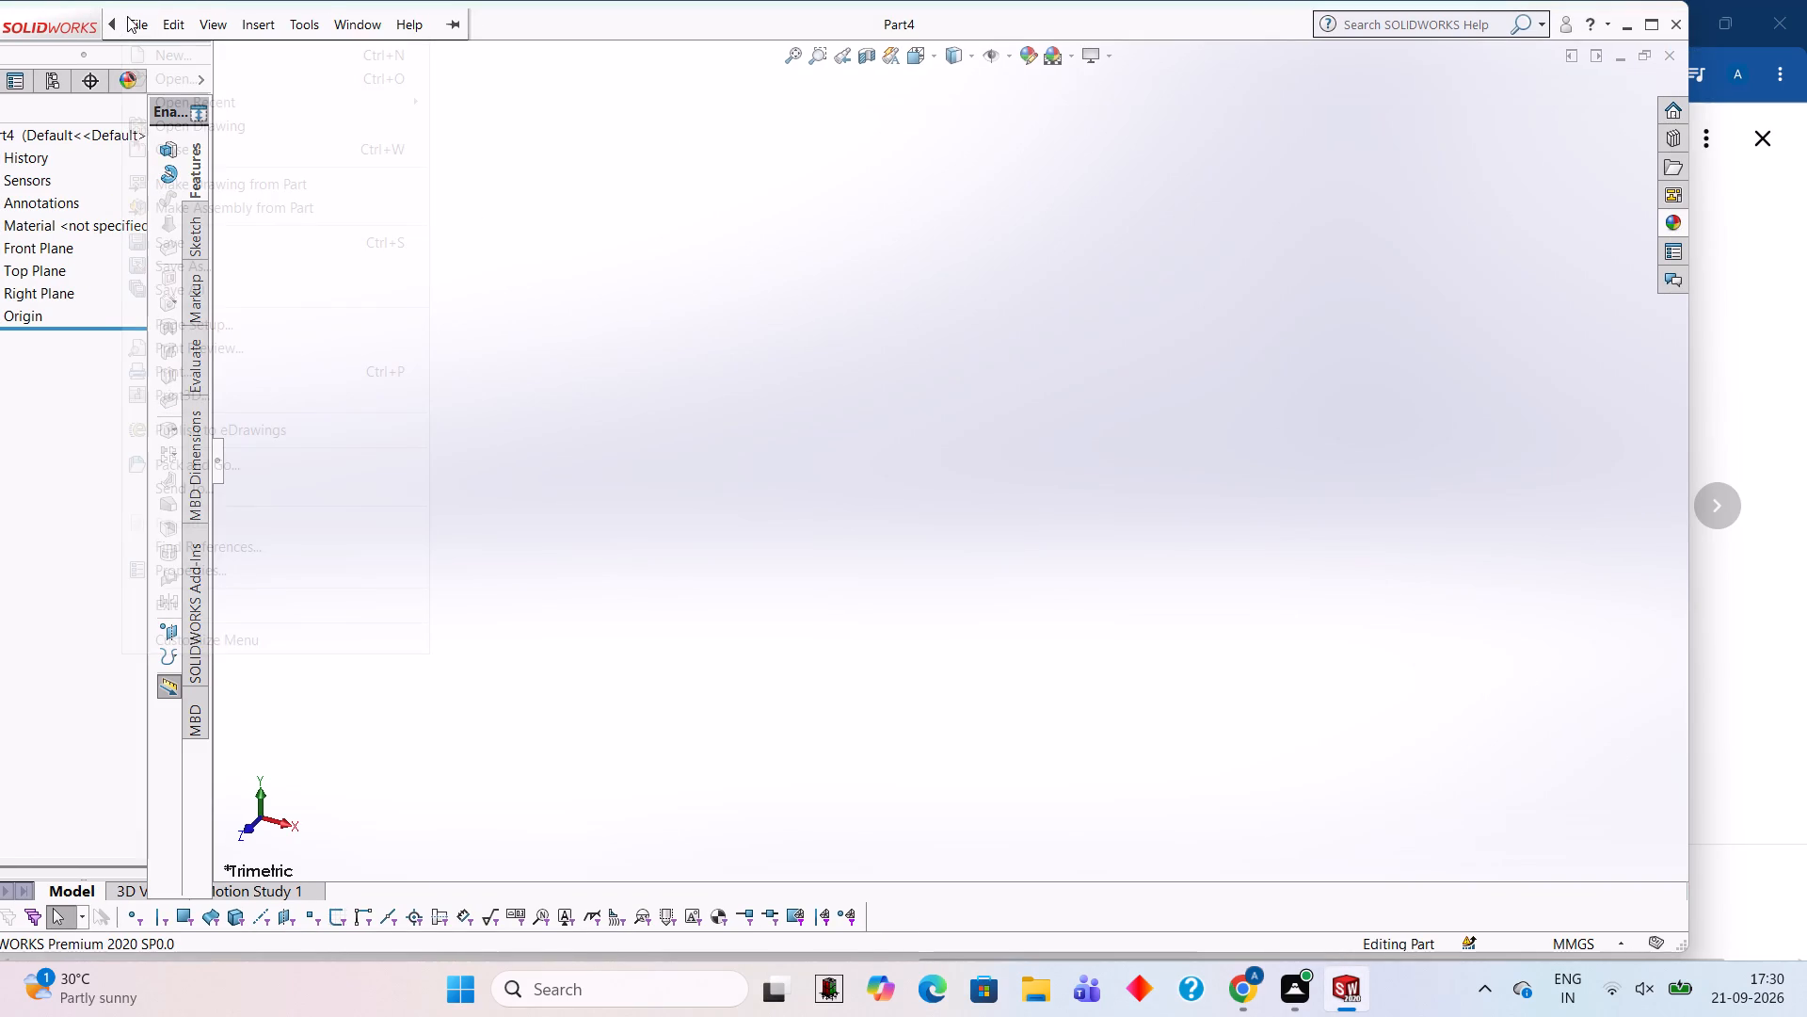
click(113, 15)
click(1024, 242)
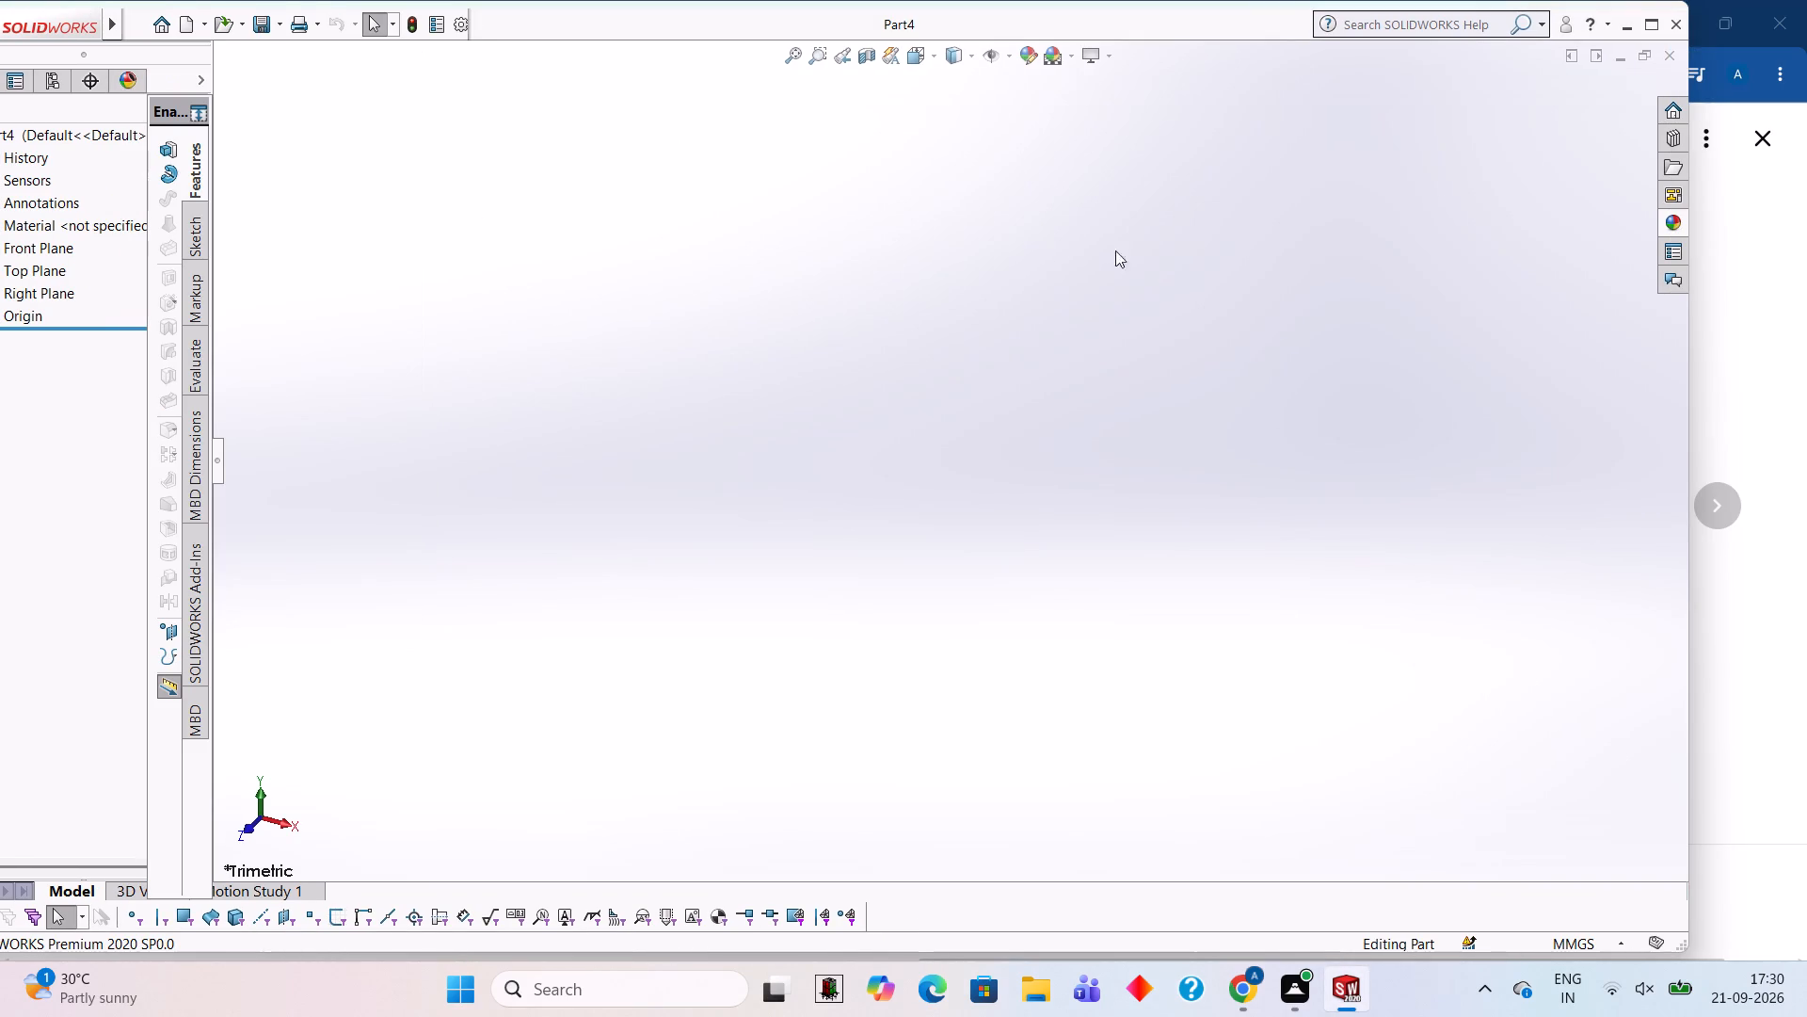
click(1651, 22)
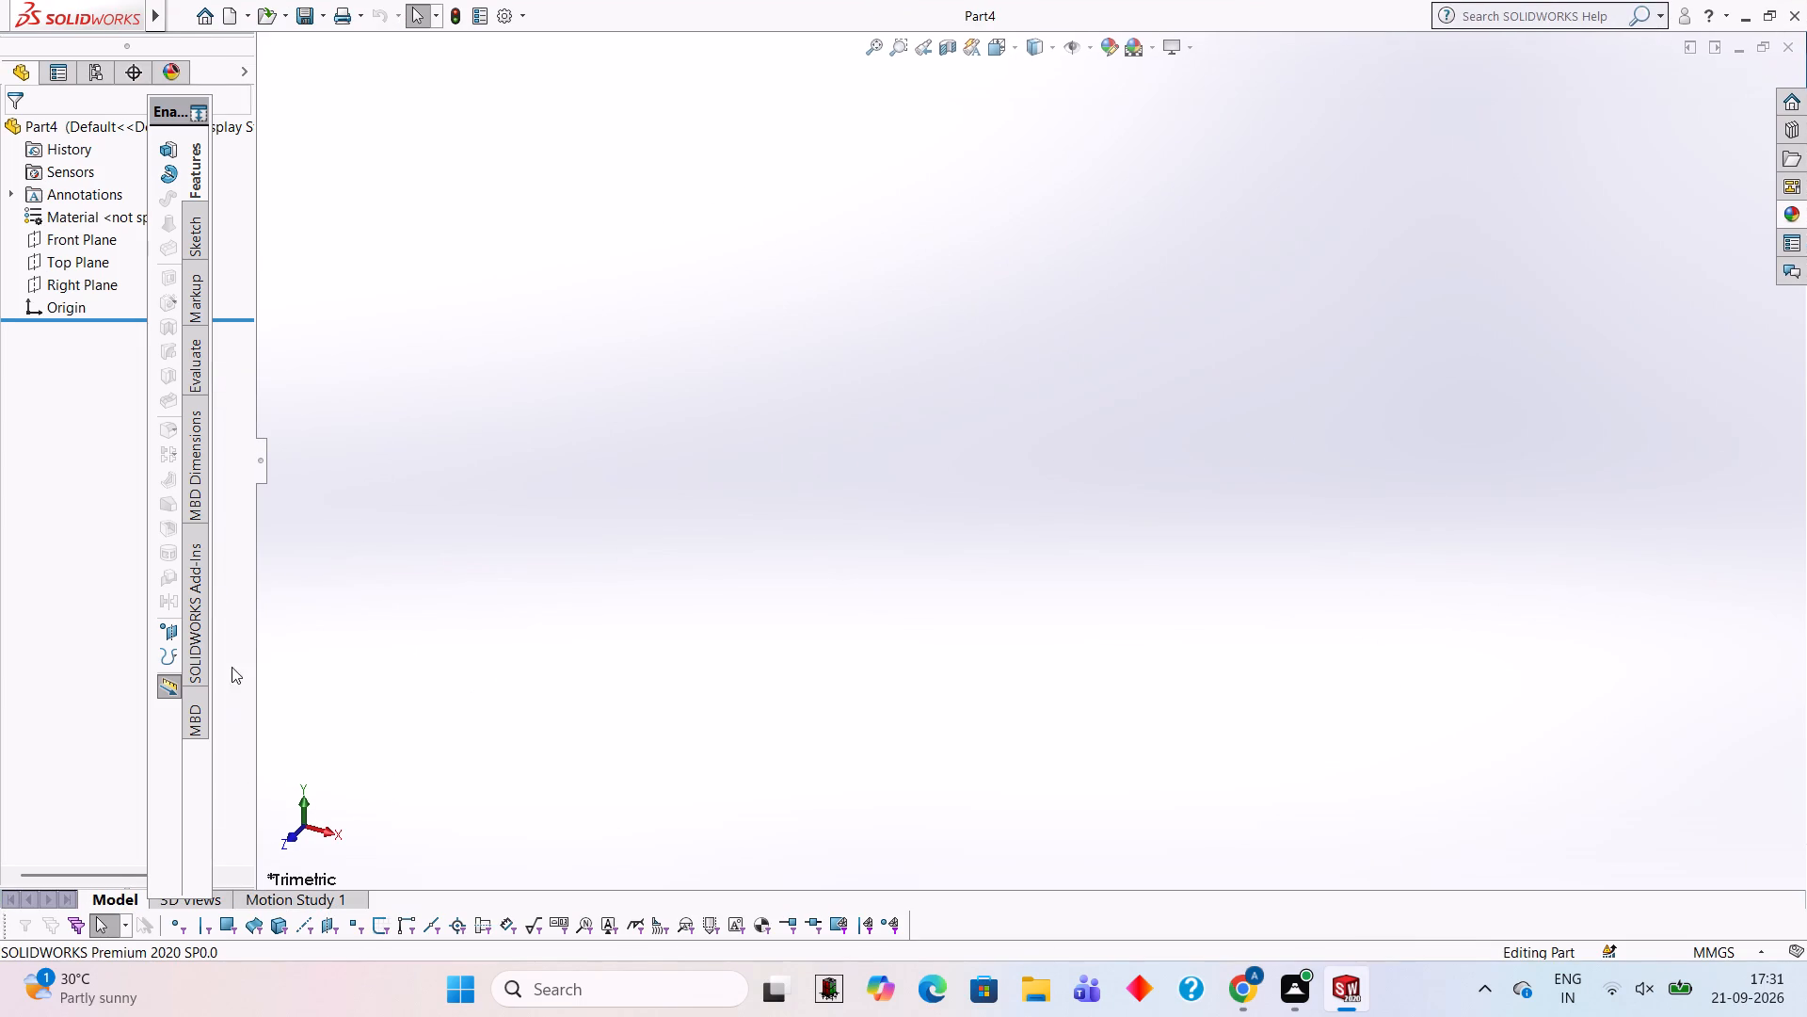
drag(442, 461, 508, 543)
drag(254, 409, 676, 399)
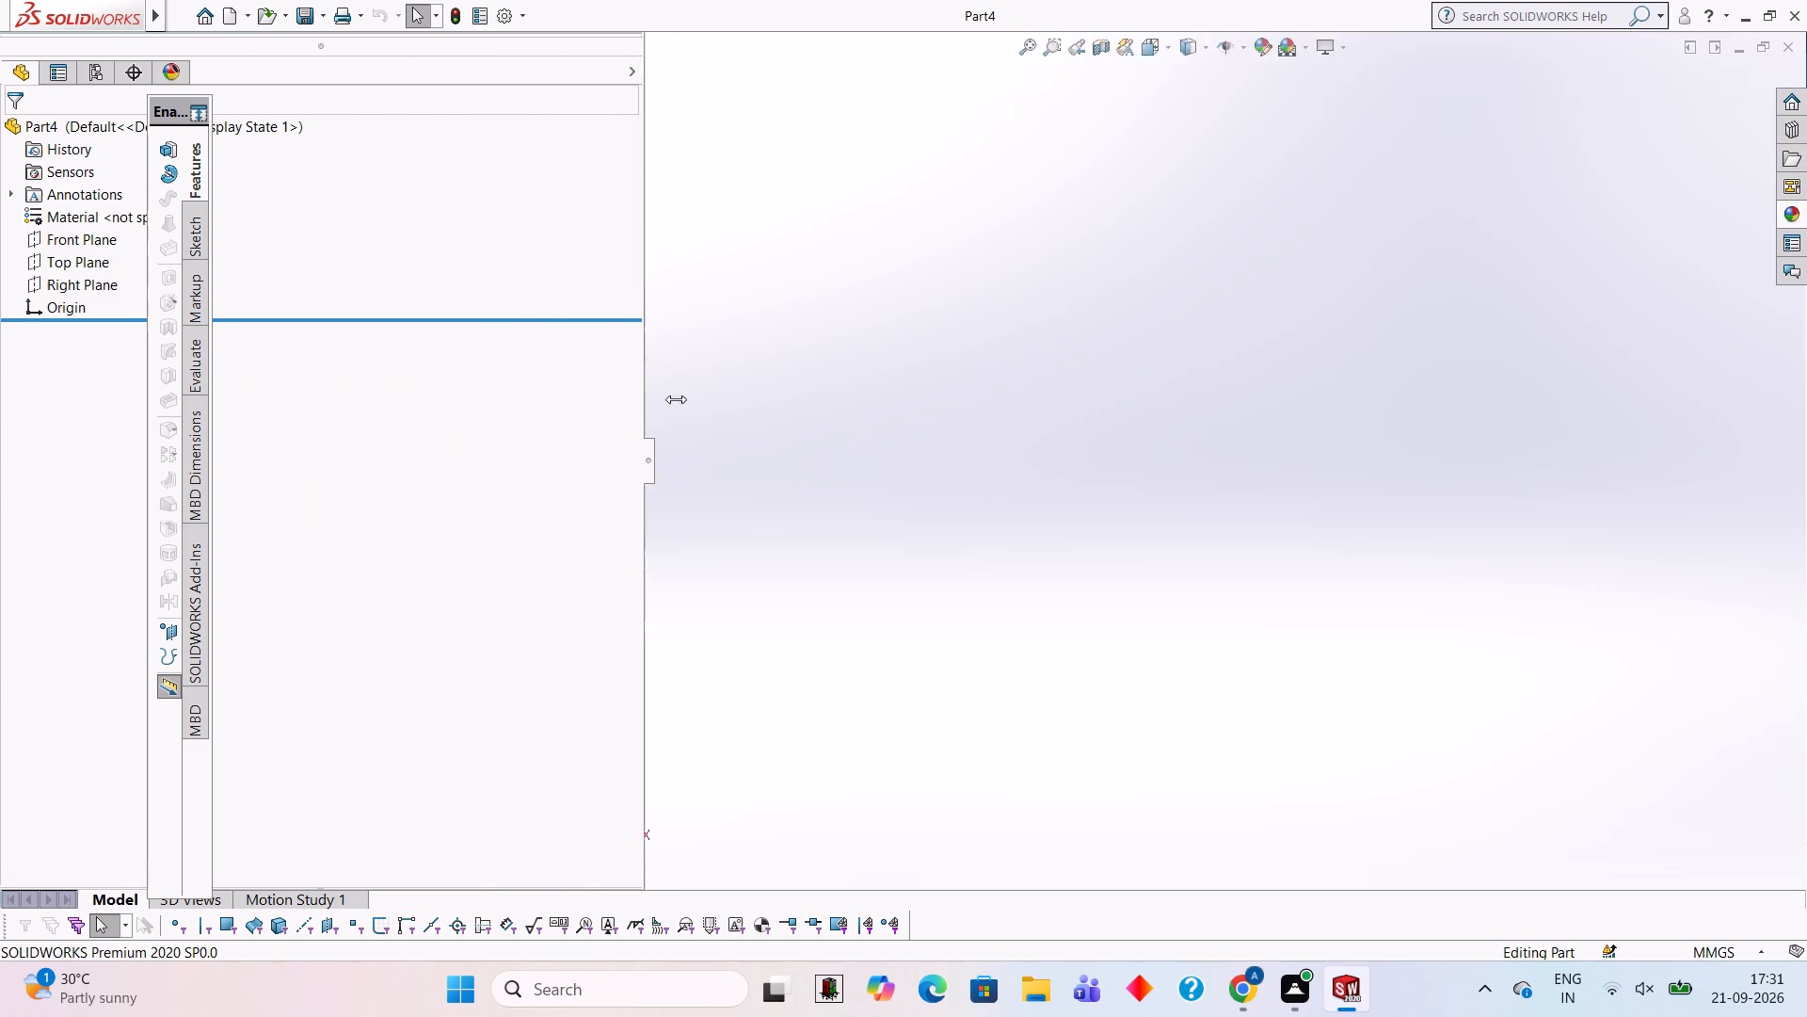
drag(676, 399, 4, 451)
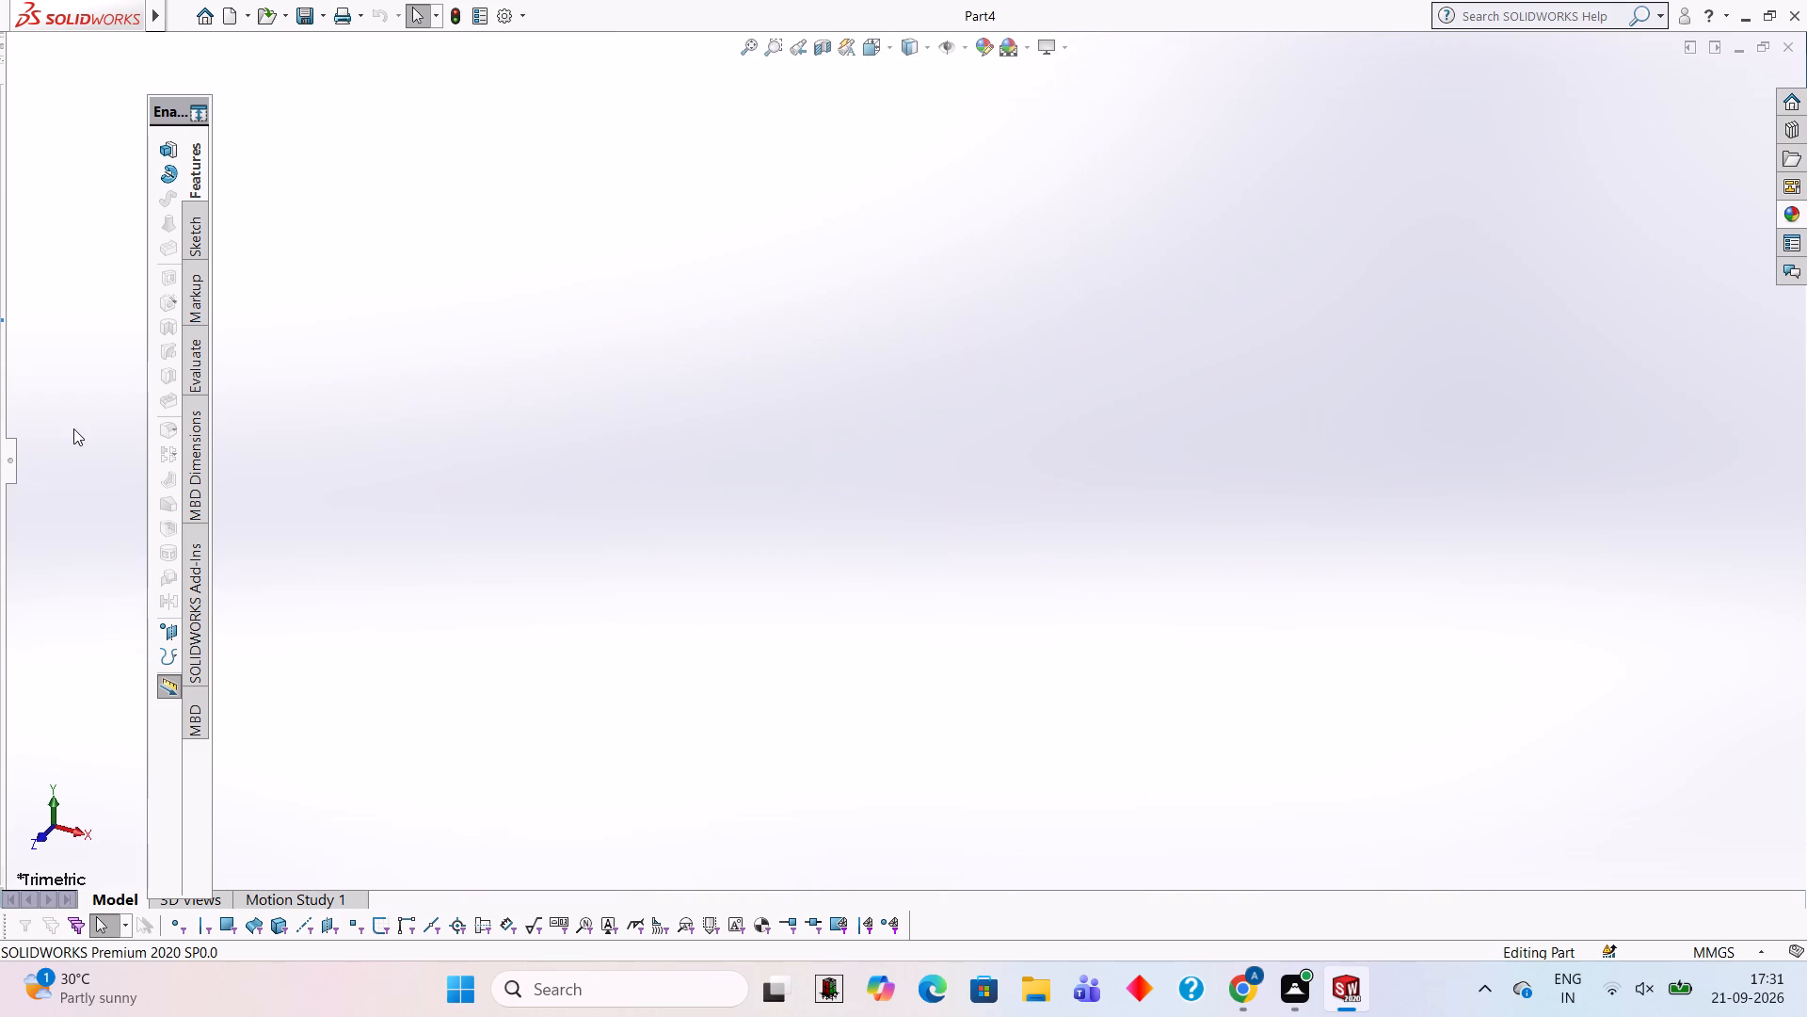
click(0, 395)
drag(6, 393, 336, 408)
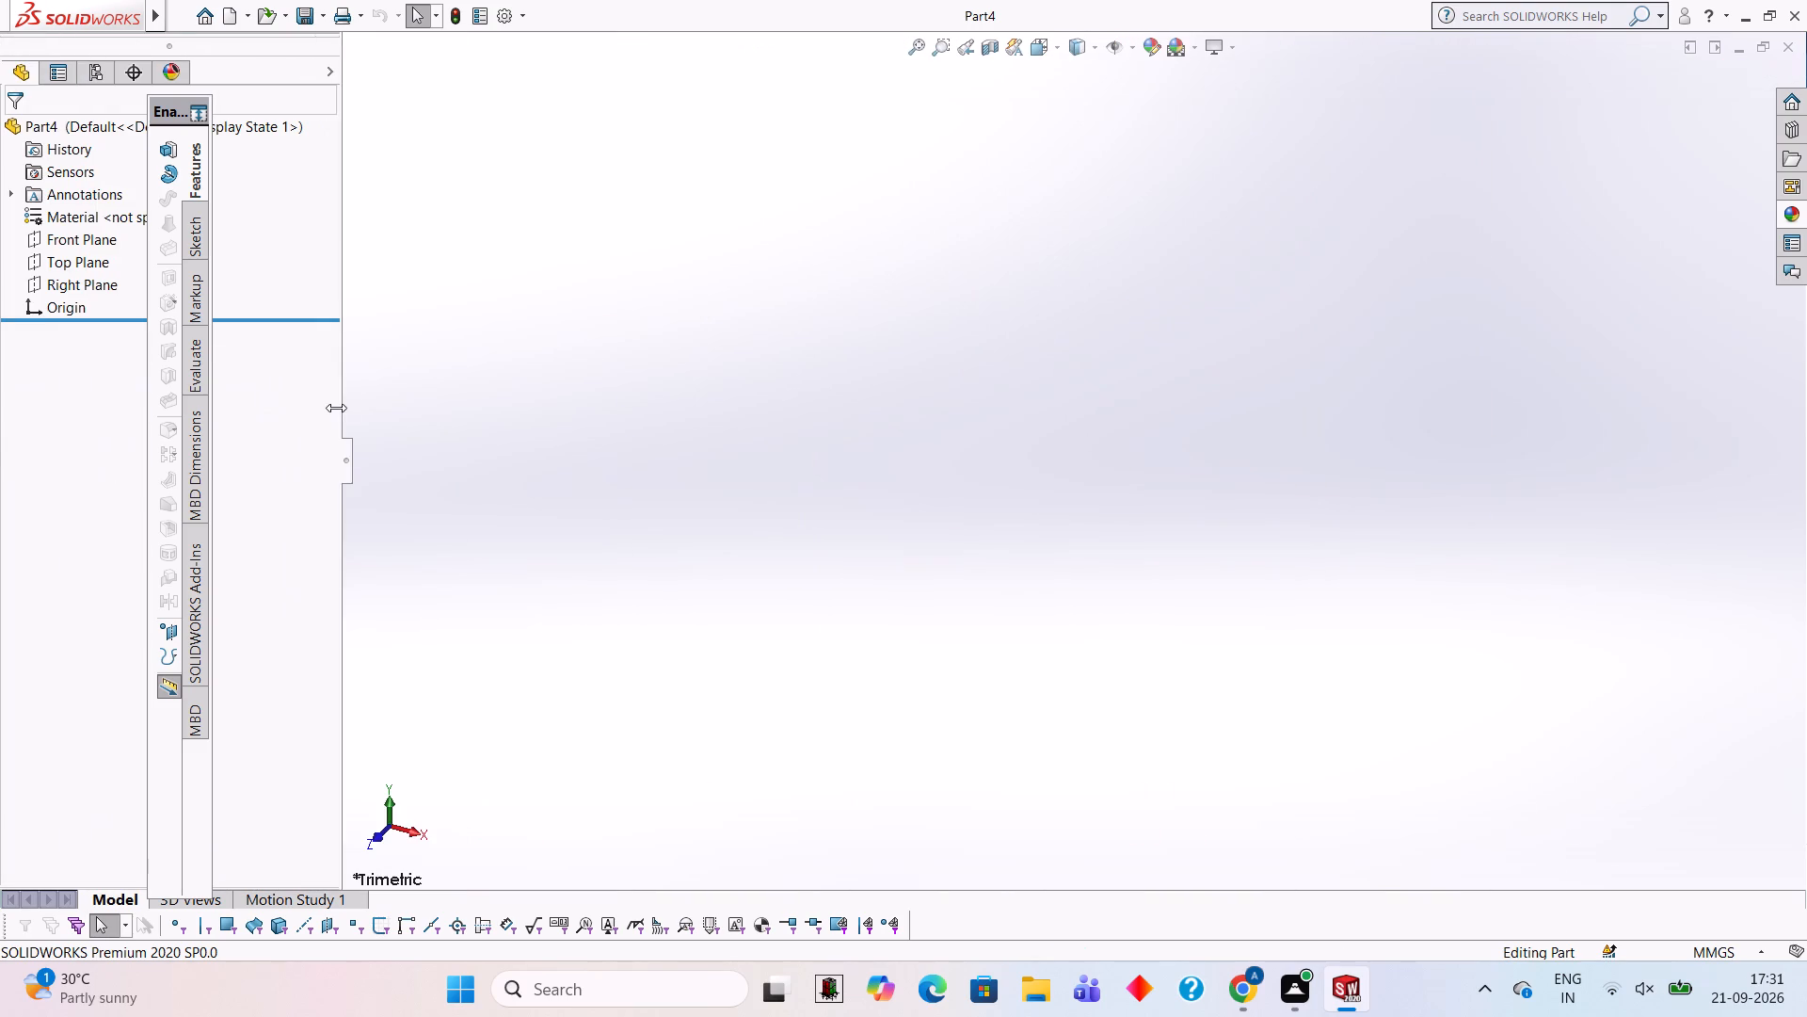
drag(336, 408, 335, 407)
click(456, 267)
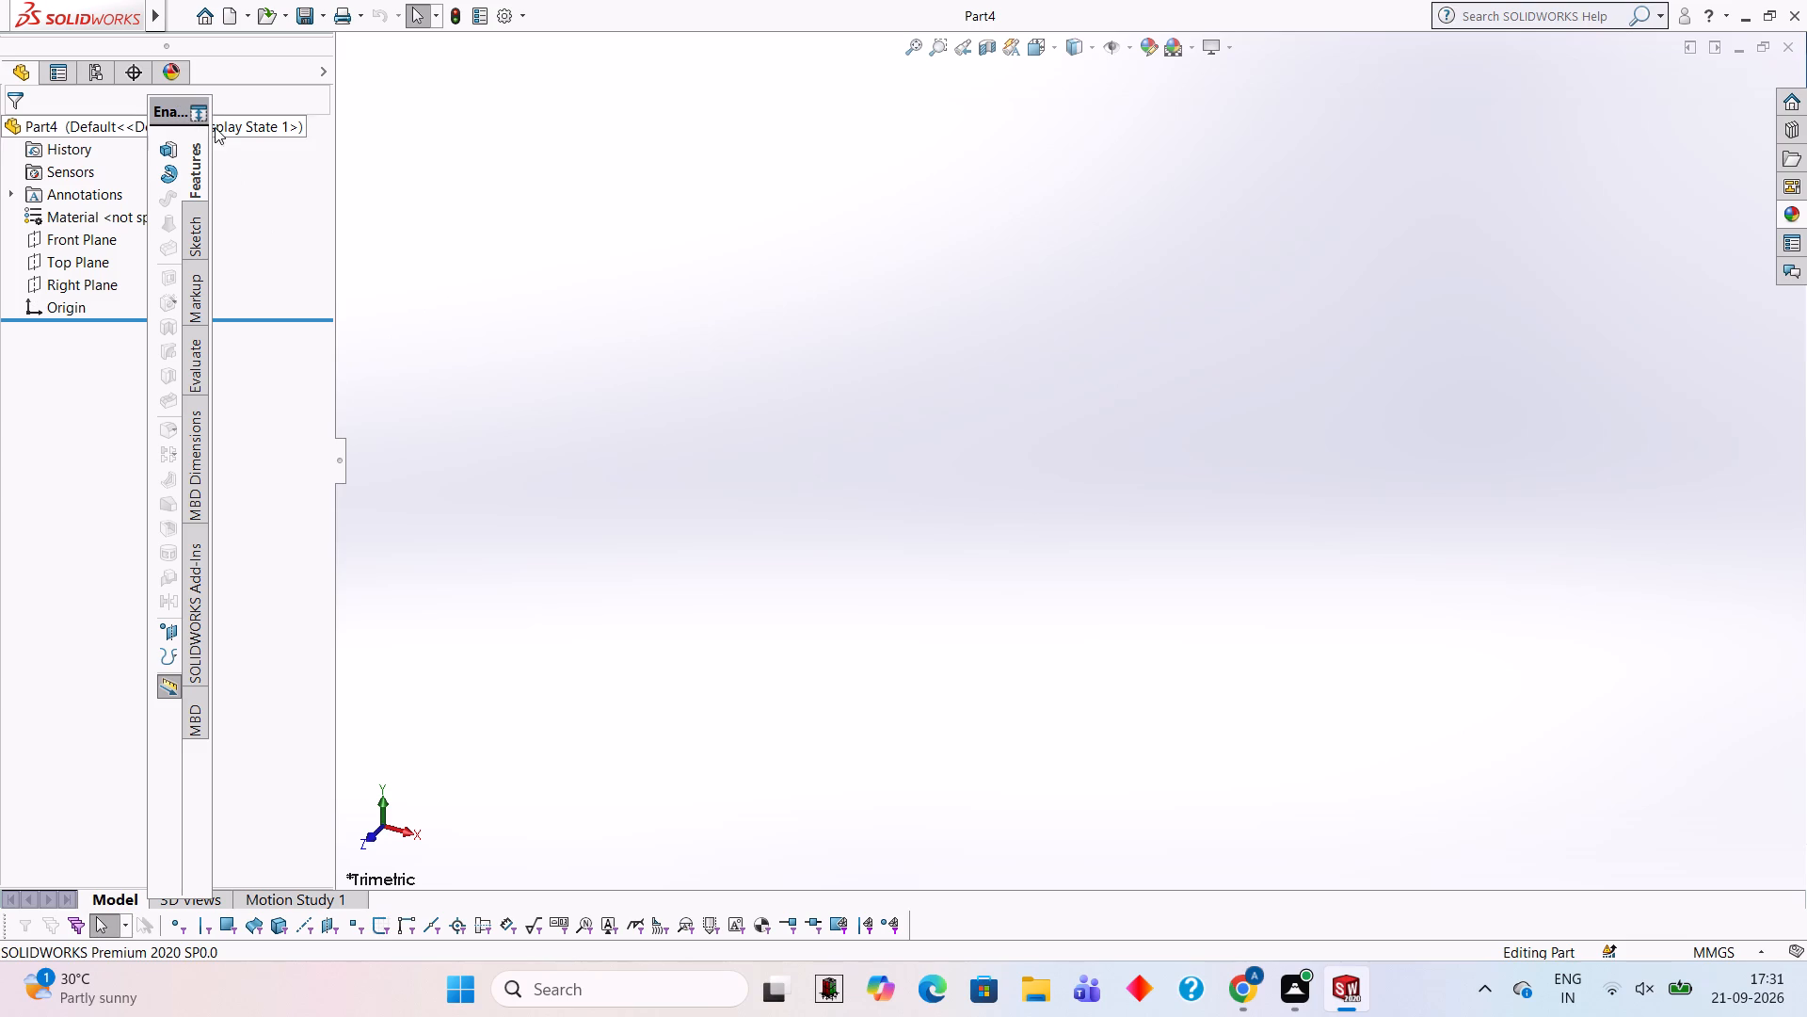
Dock the floating CommandManager above the graphics area, show the Features commands and narrow the feature tree pane.
click(174, 120)
double_click(174, 115)
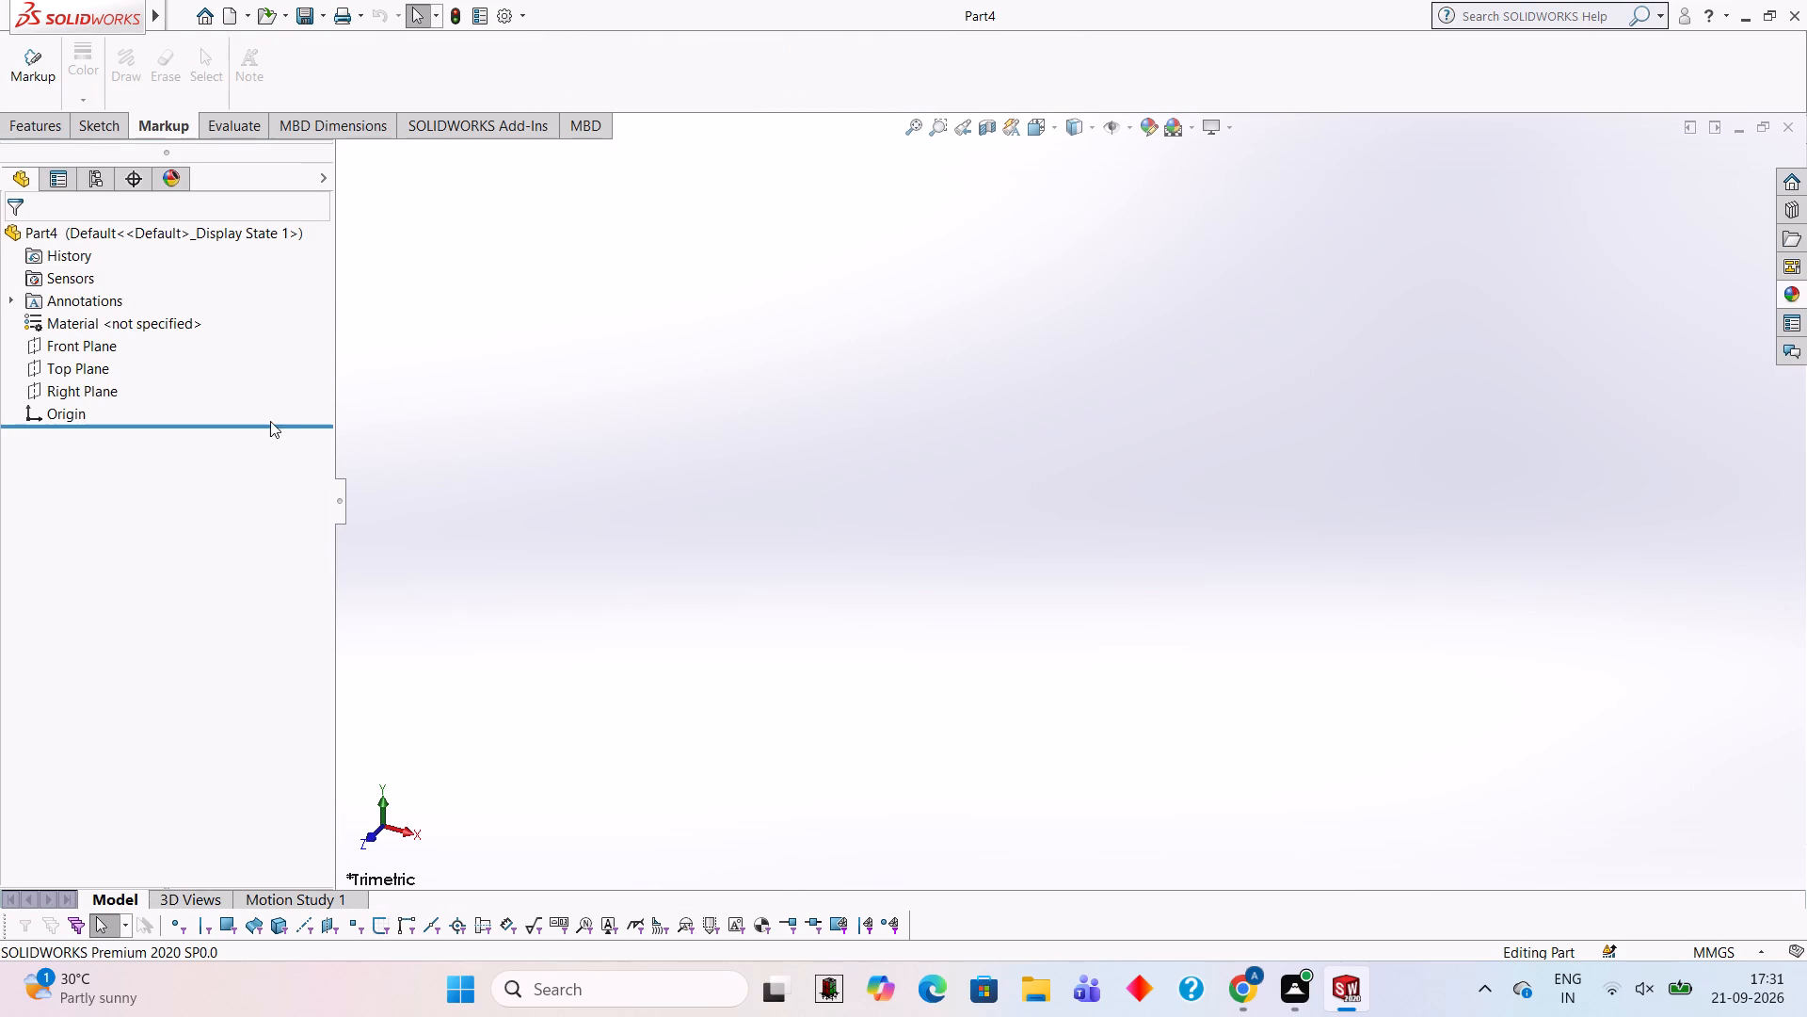
click(38, 123)
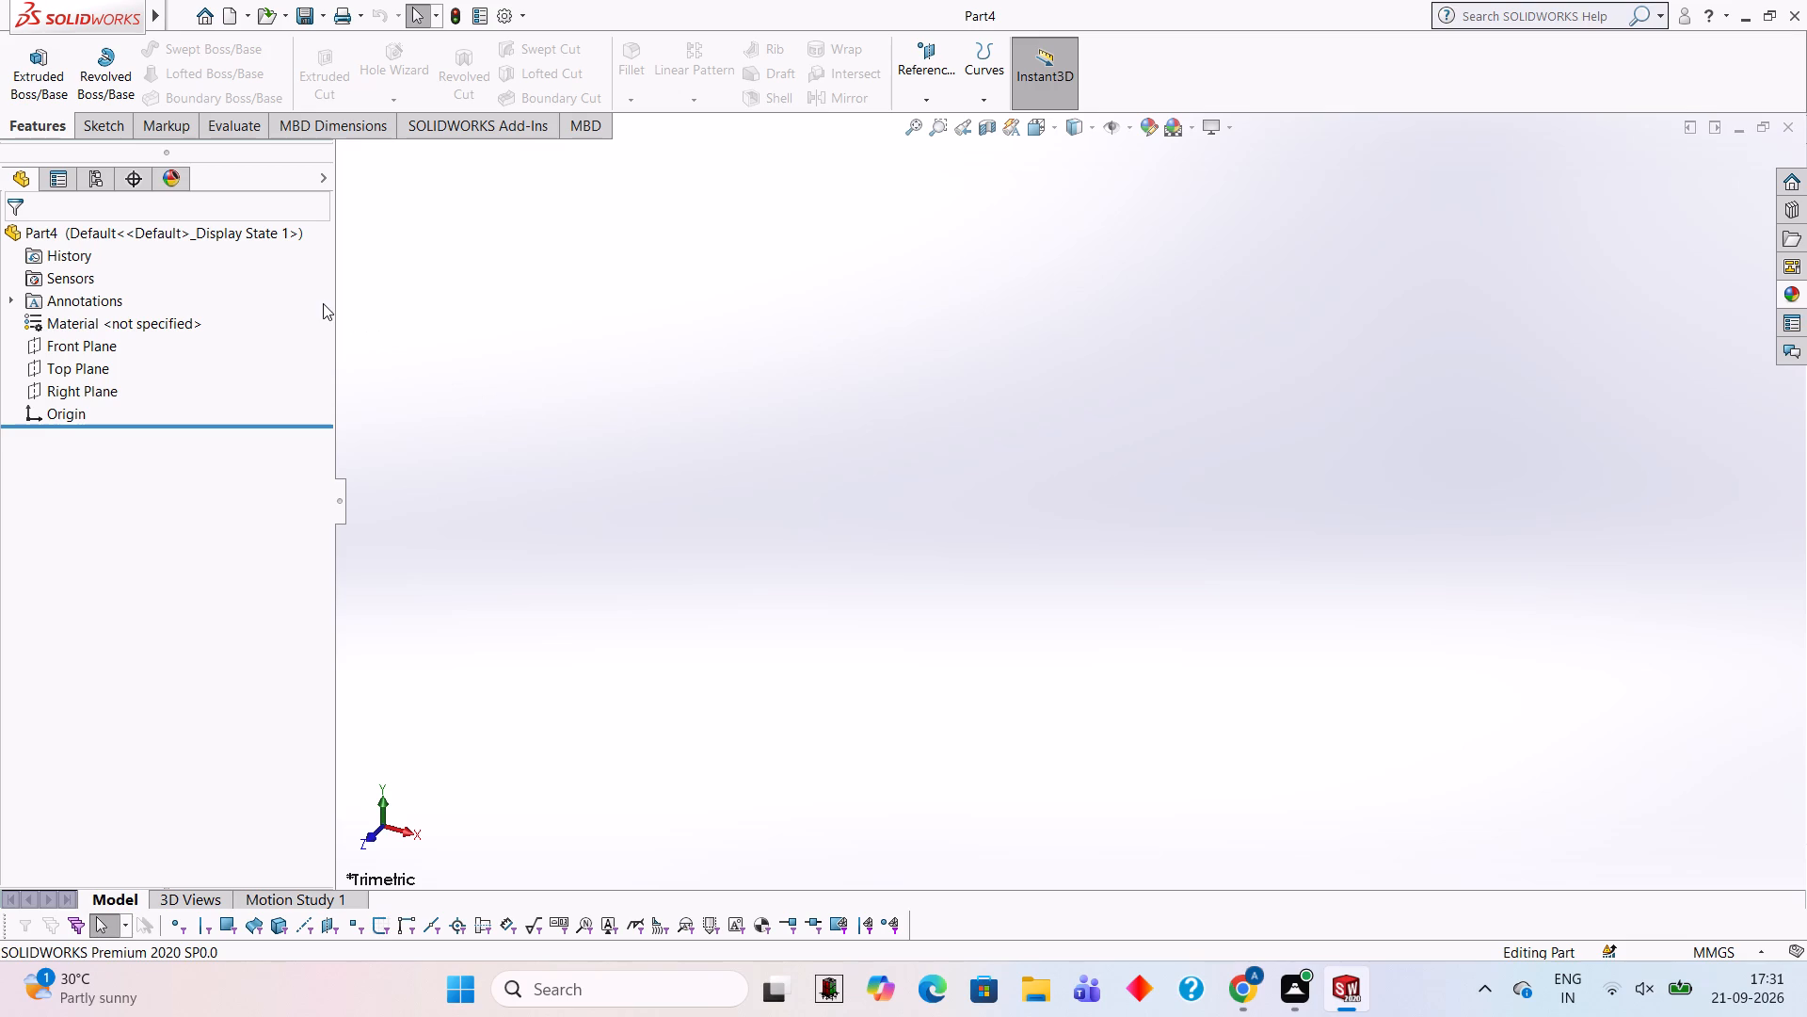
drag(334, 308, 253, 289)
click(656, 363)
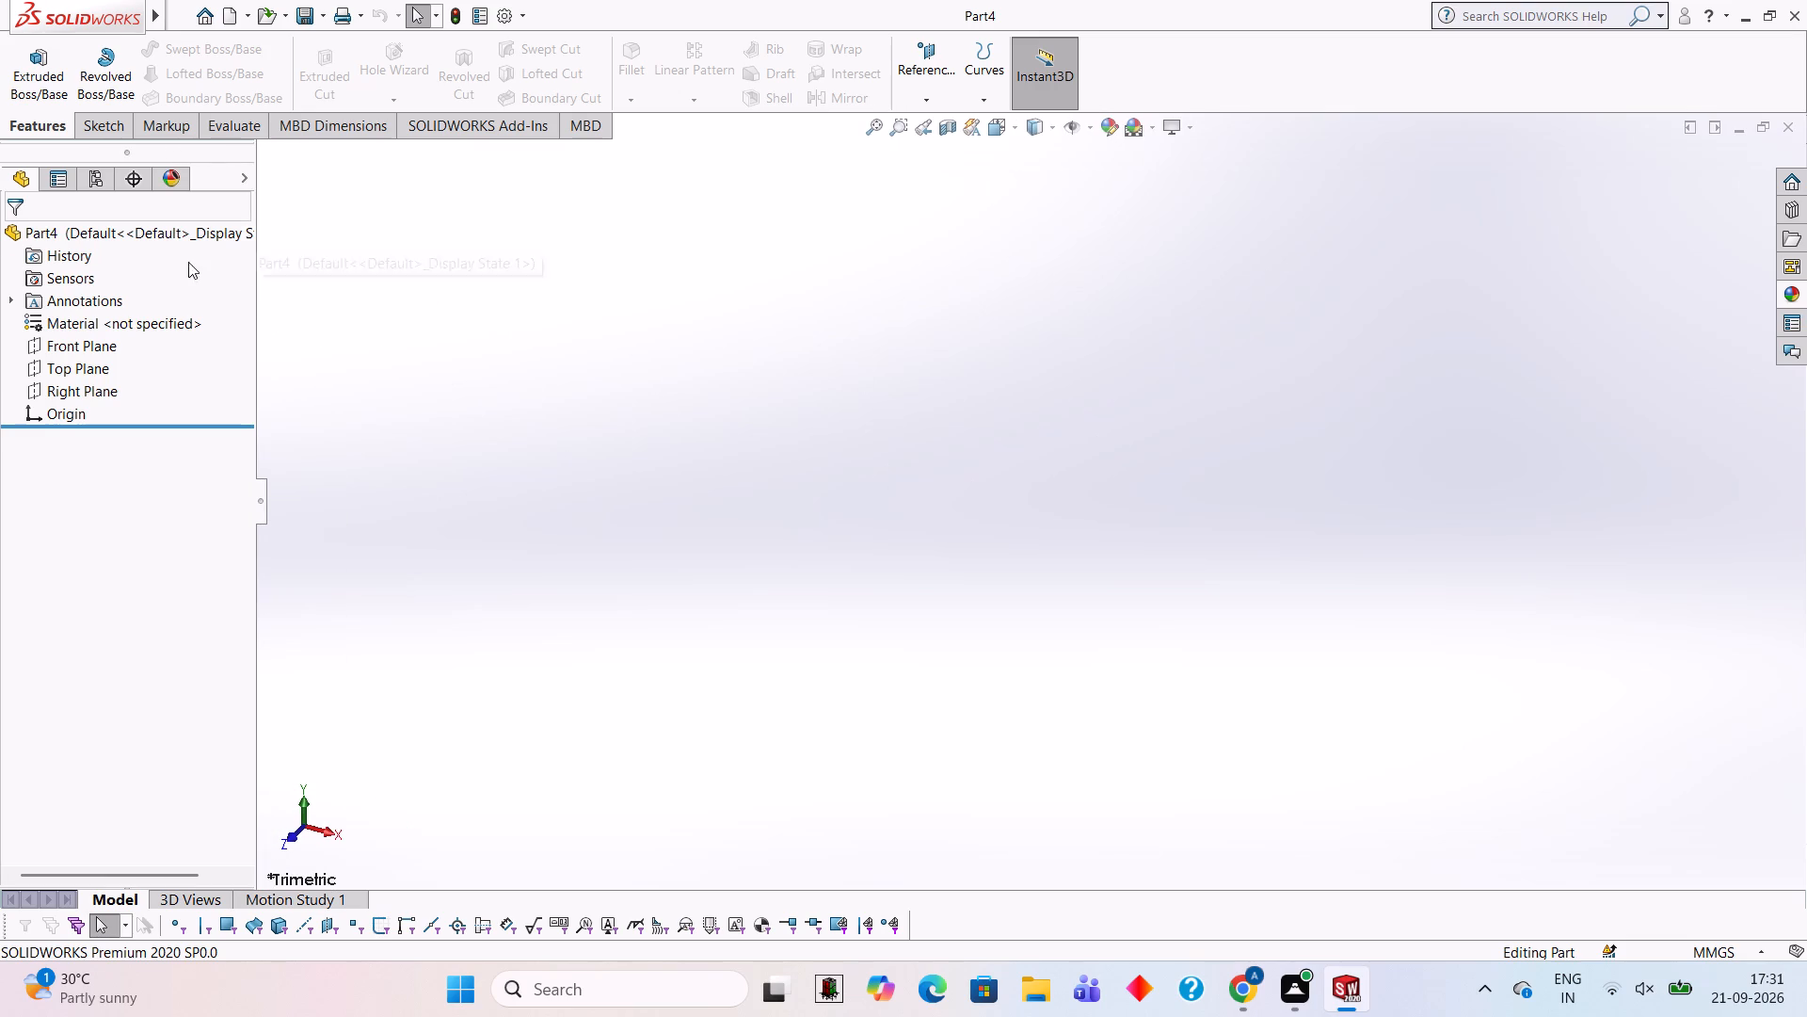
Sketch a closed rectangle of lines on the Front Plane, 140 mm wide and 82 mm high, with its lower-left corner at the origin.
click(107, 344)
click(125, 315)
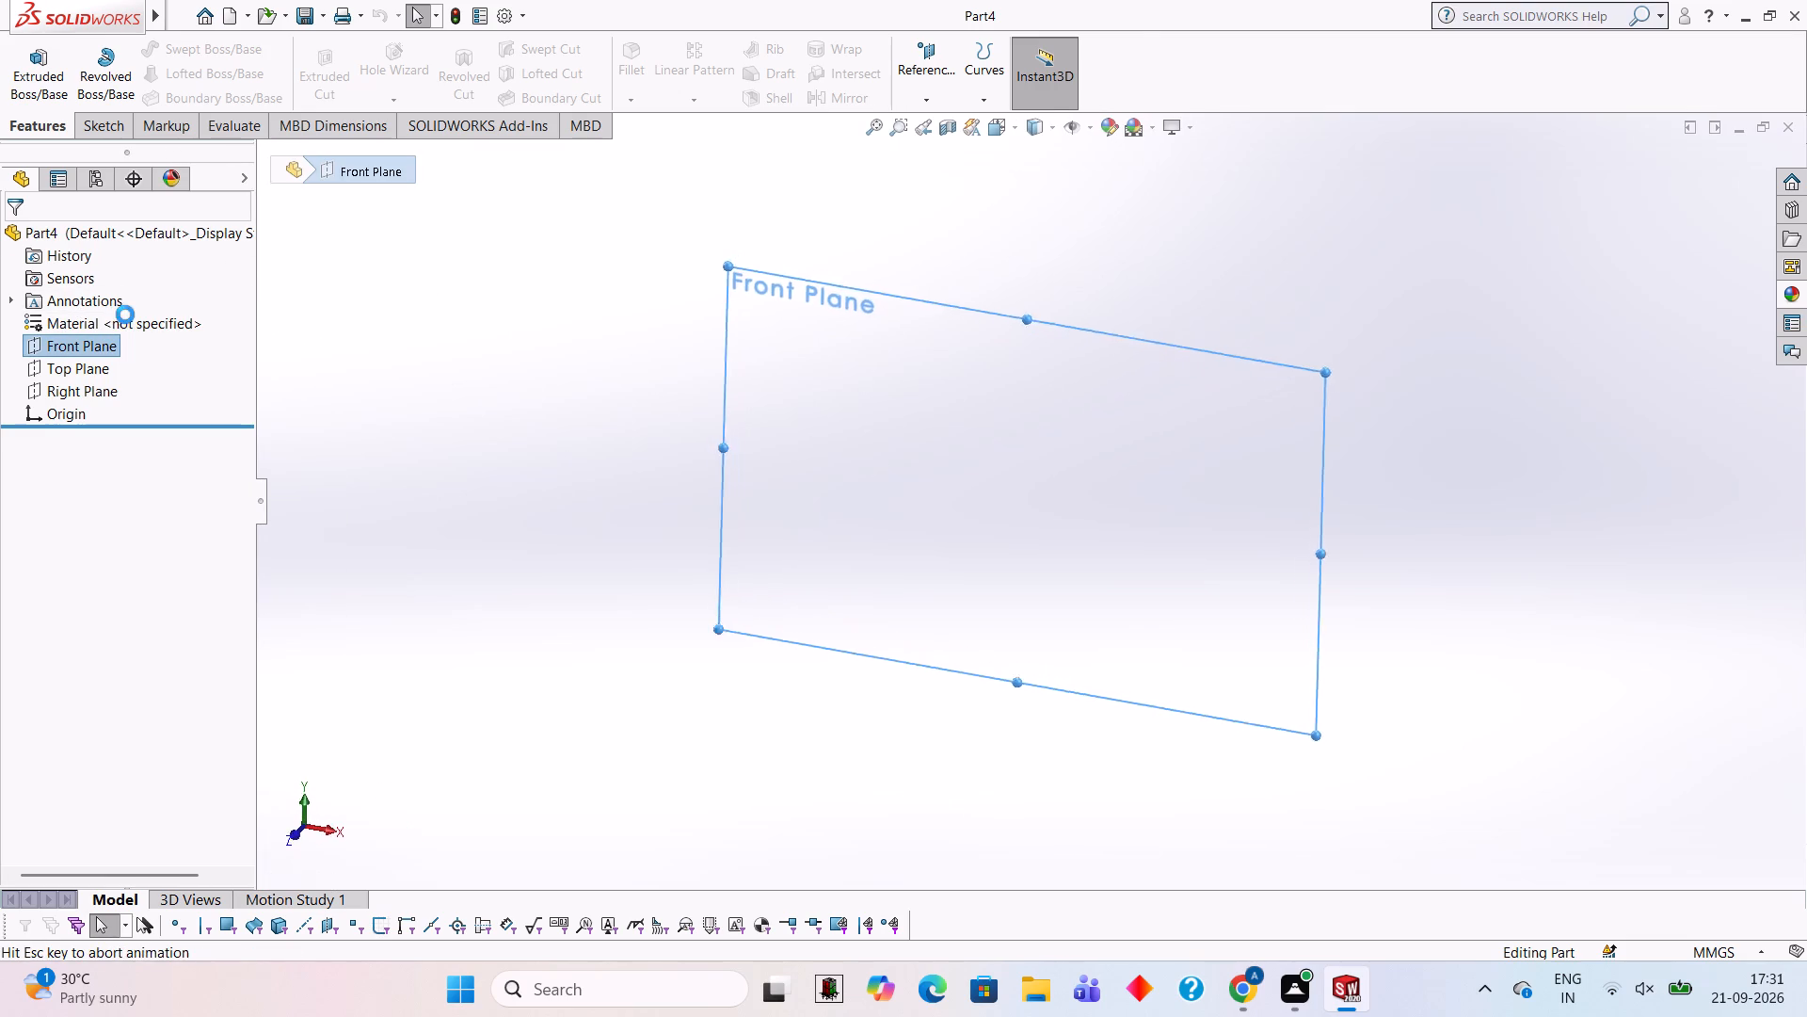
click(985, 556)
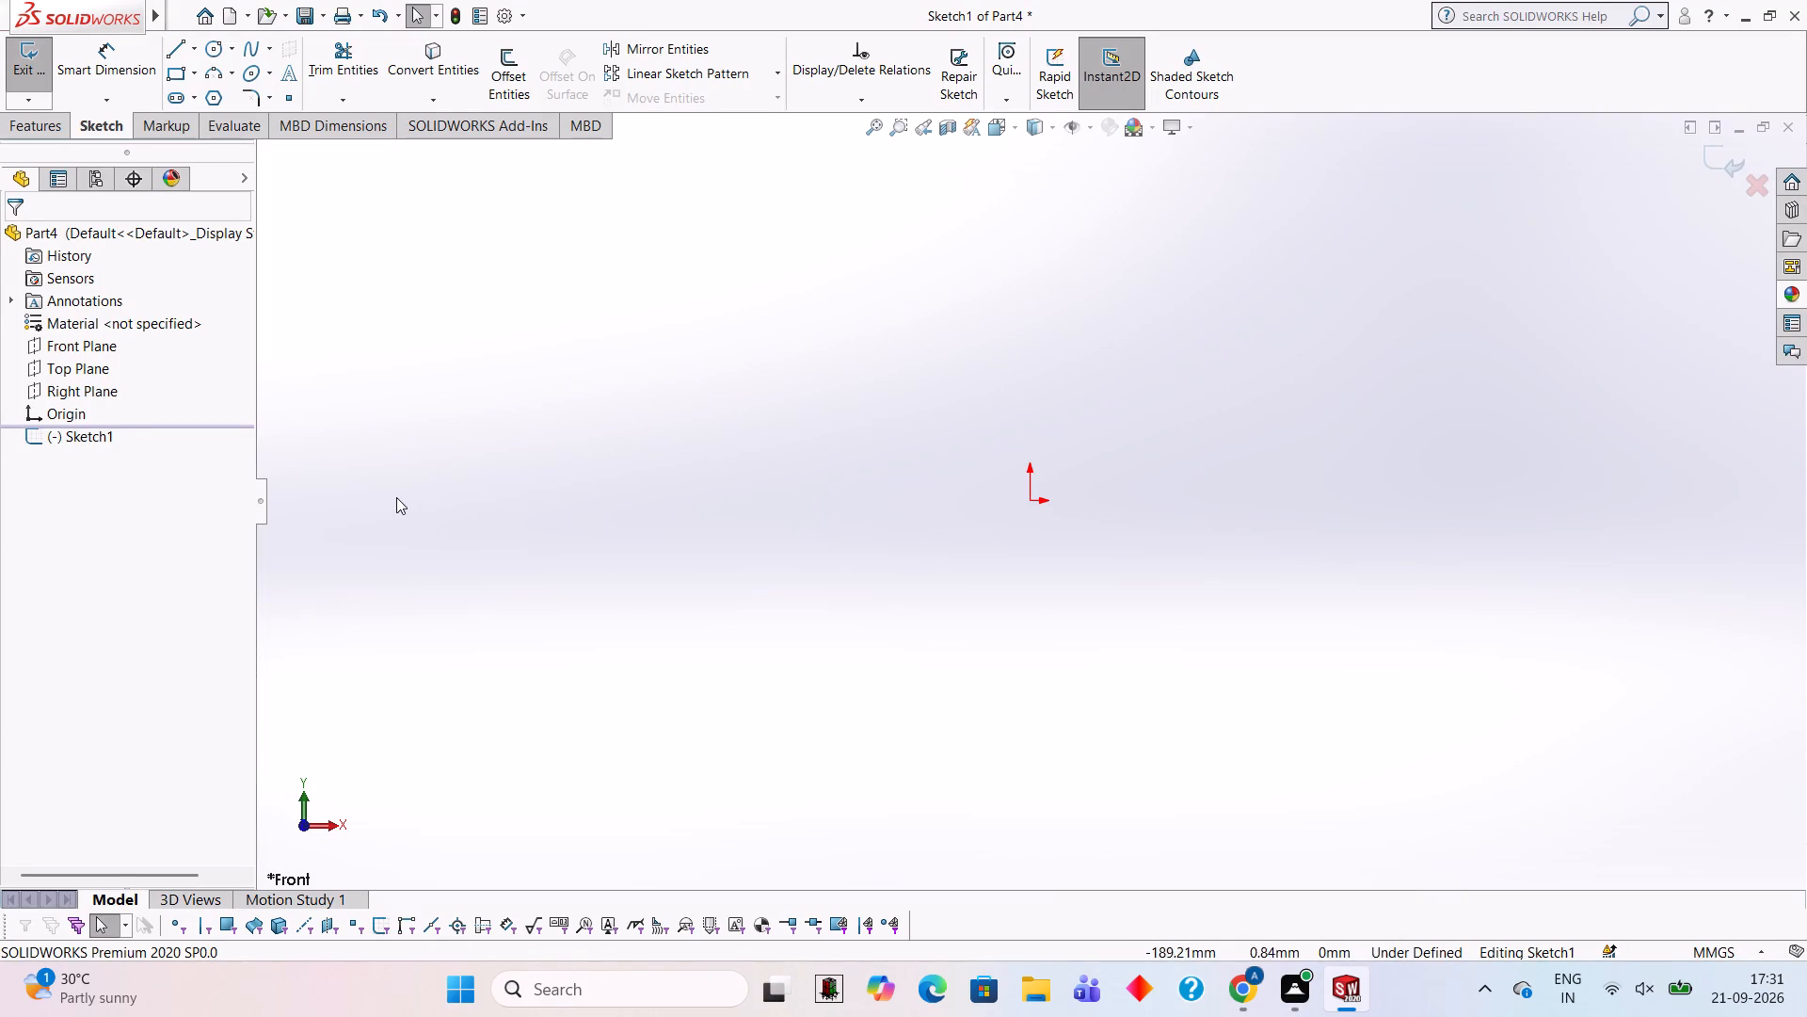
click(172, 53)
click(1031, 500)
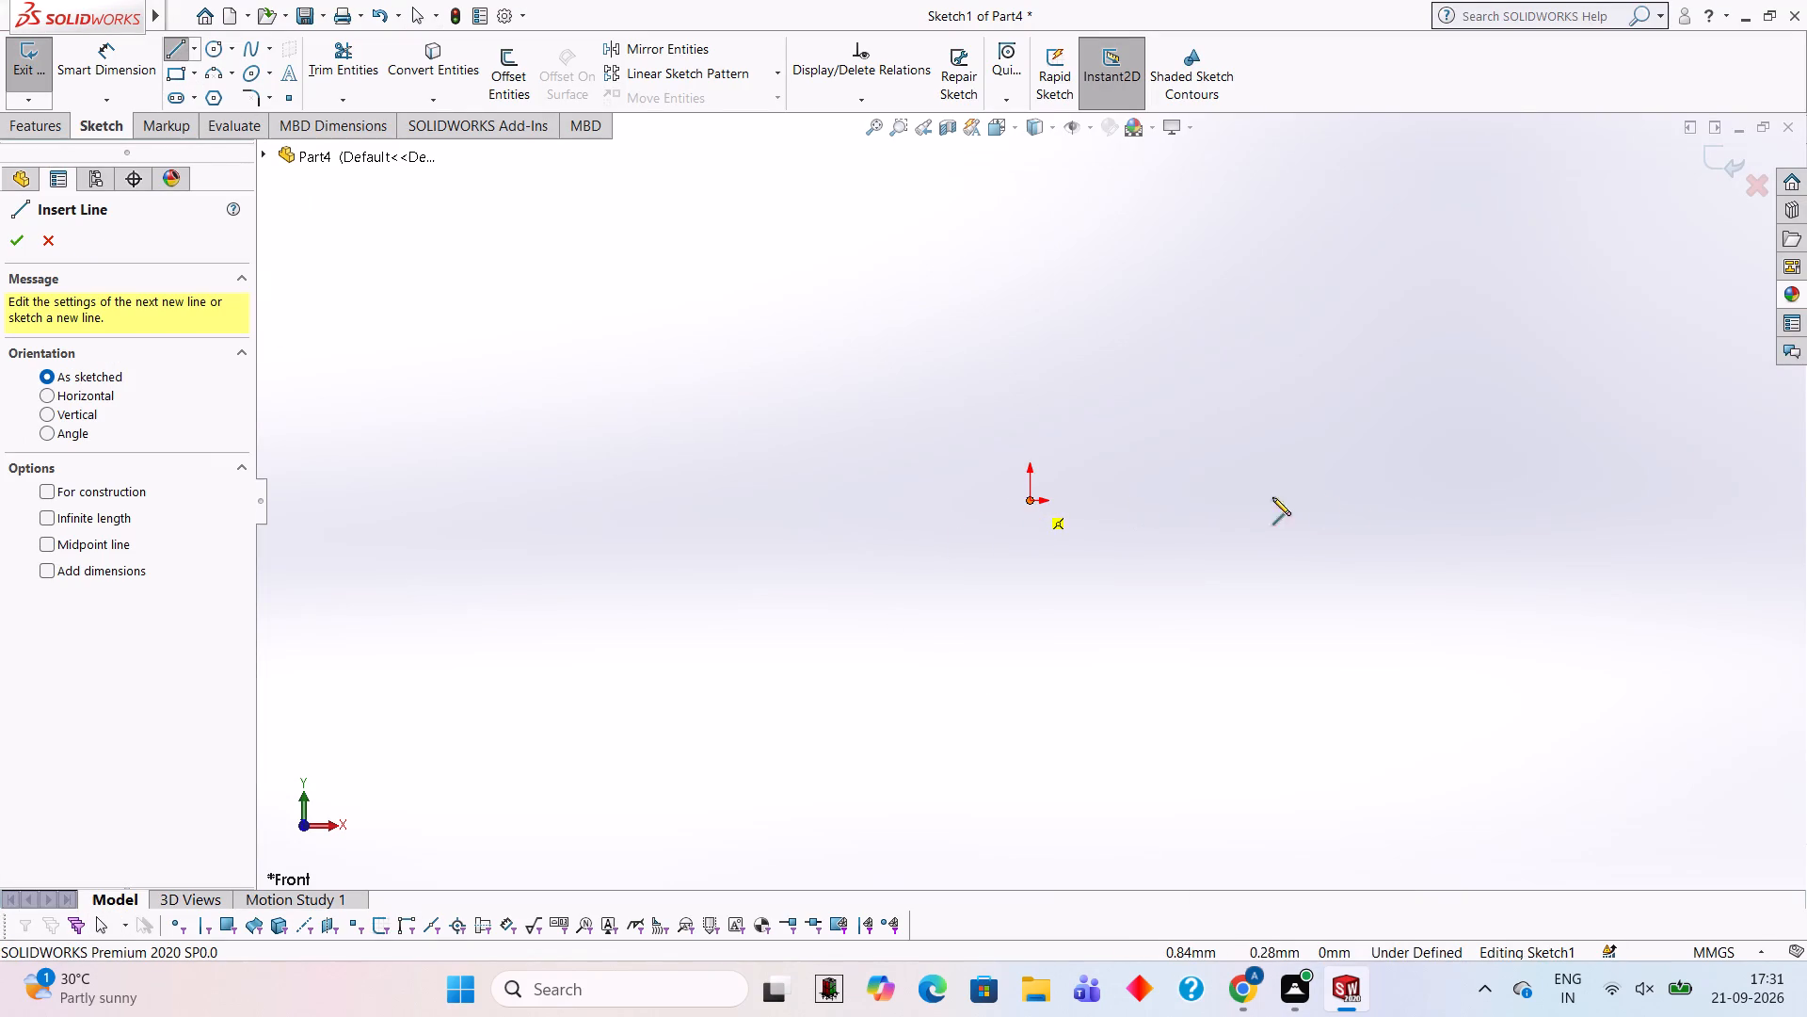
text(140)
key(Return)
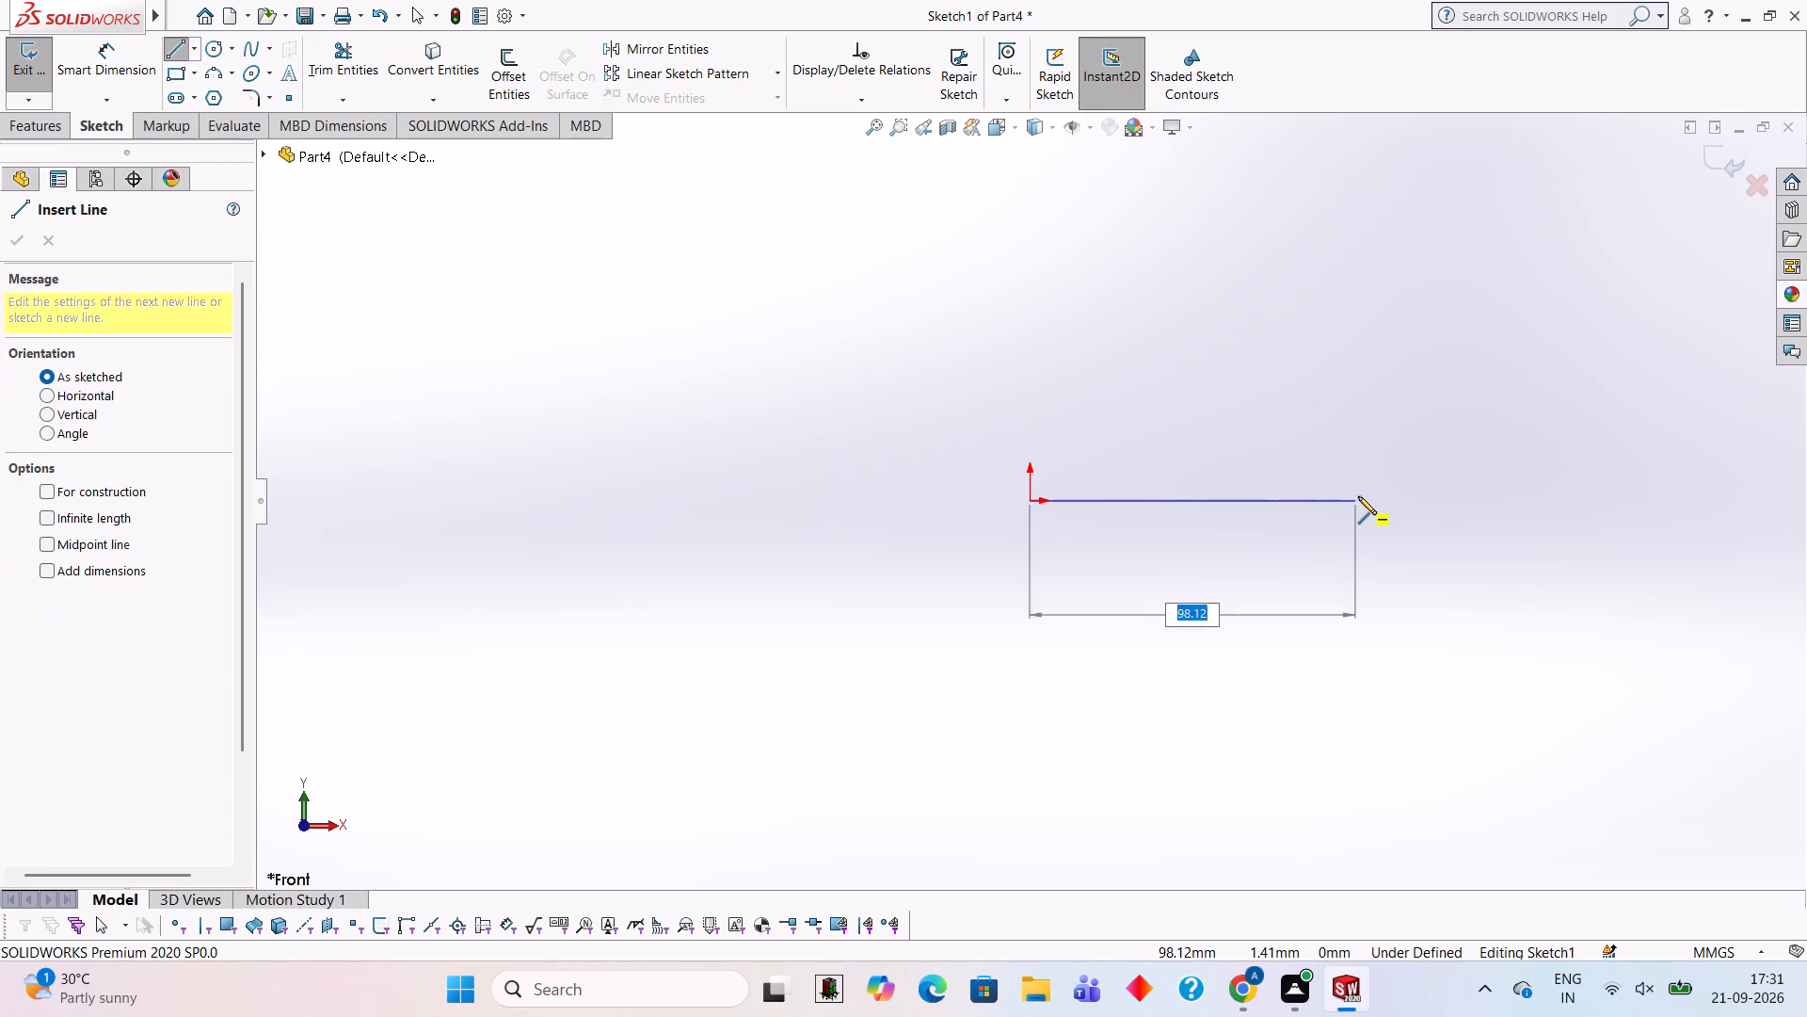
text(140)
key(Return)
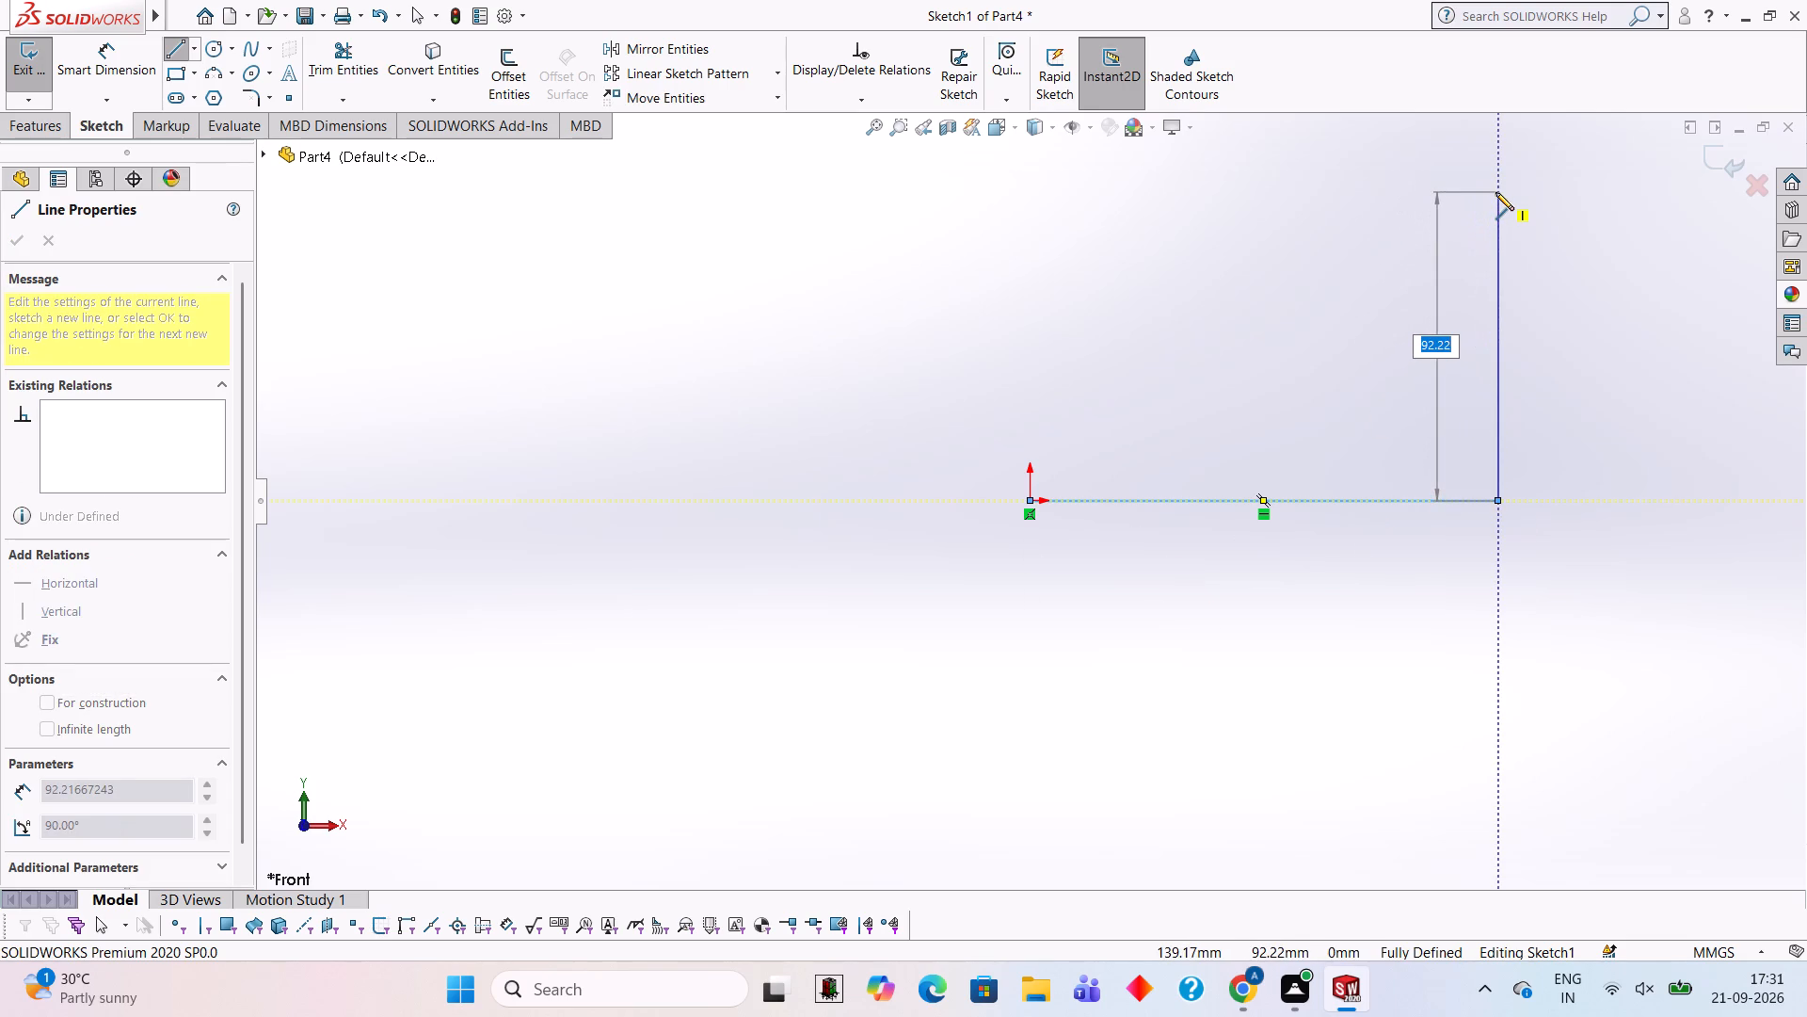
text(82)
key(Return)
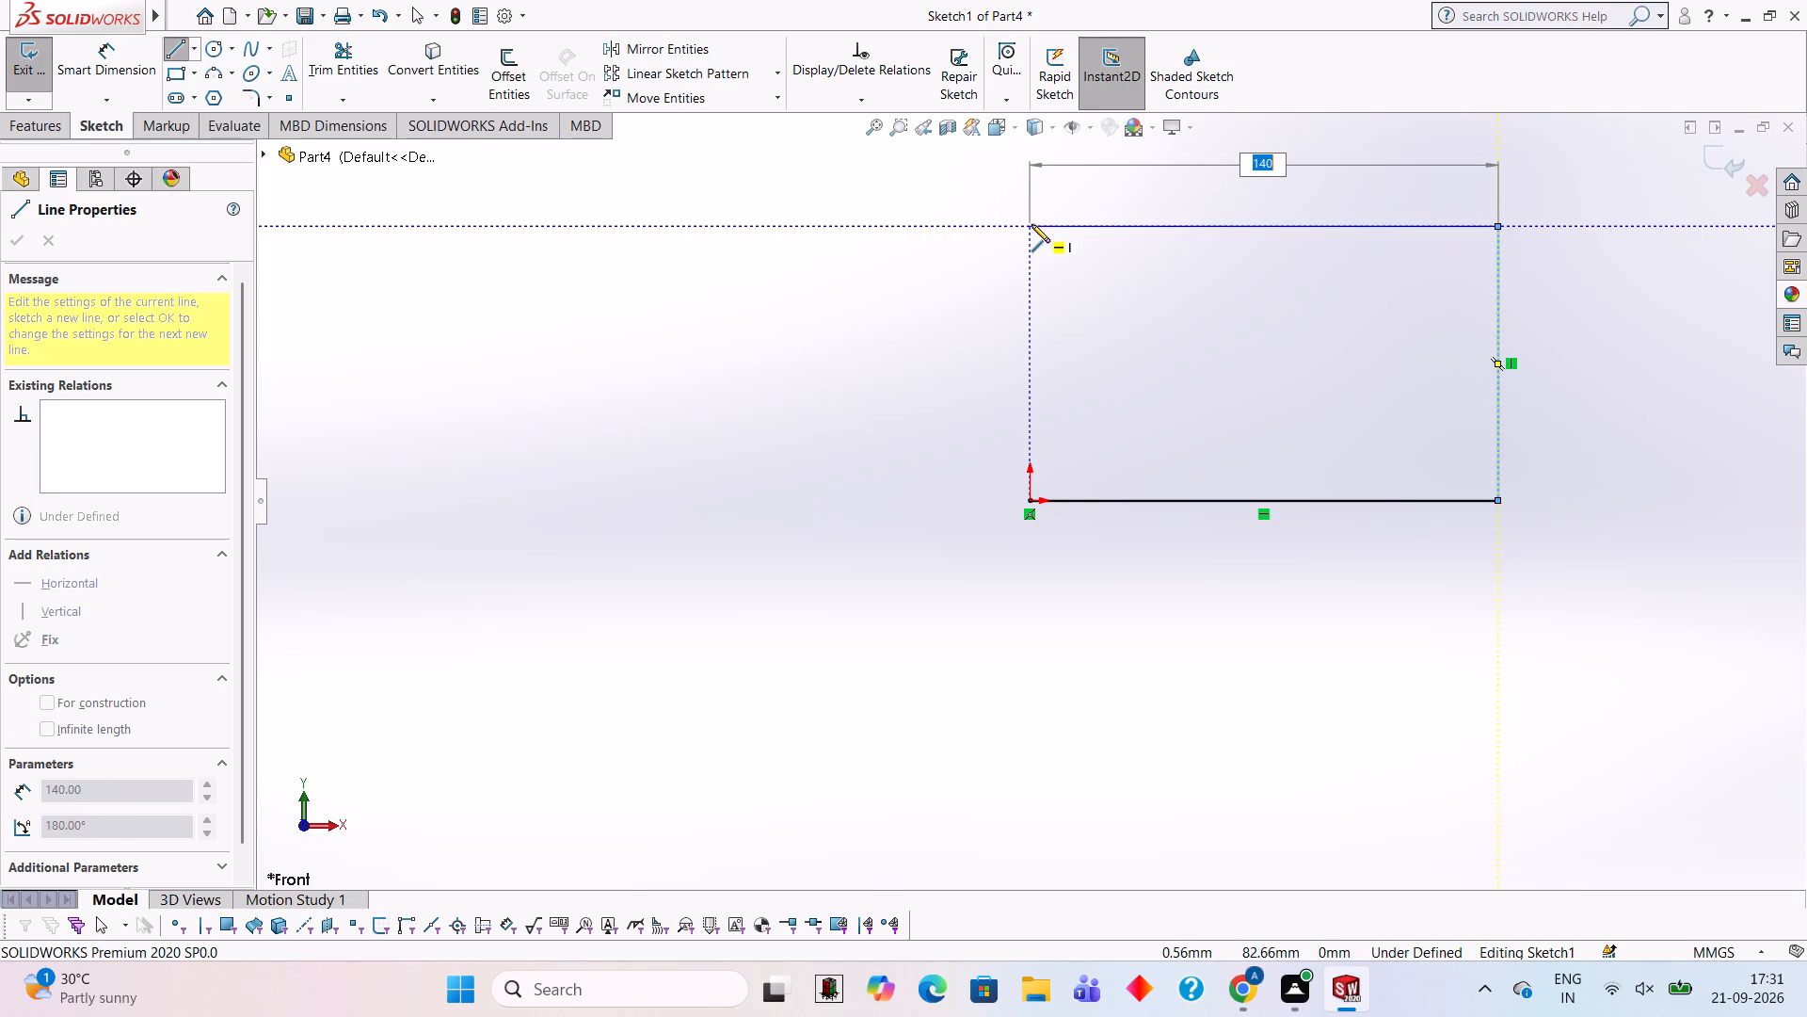
click(1031, 224)
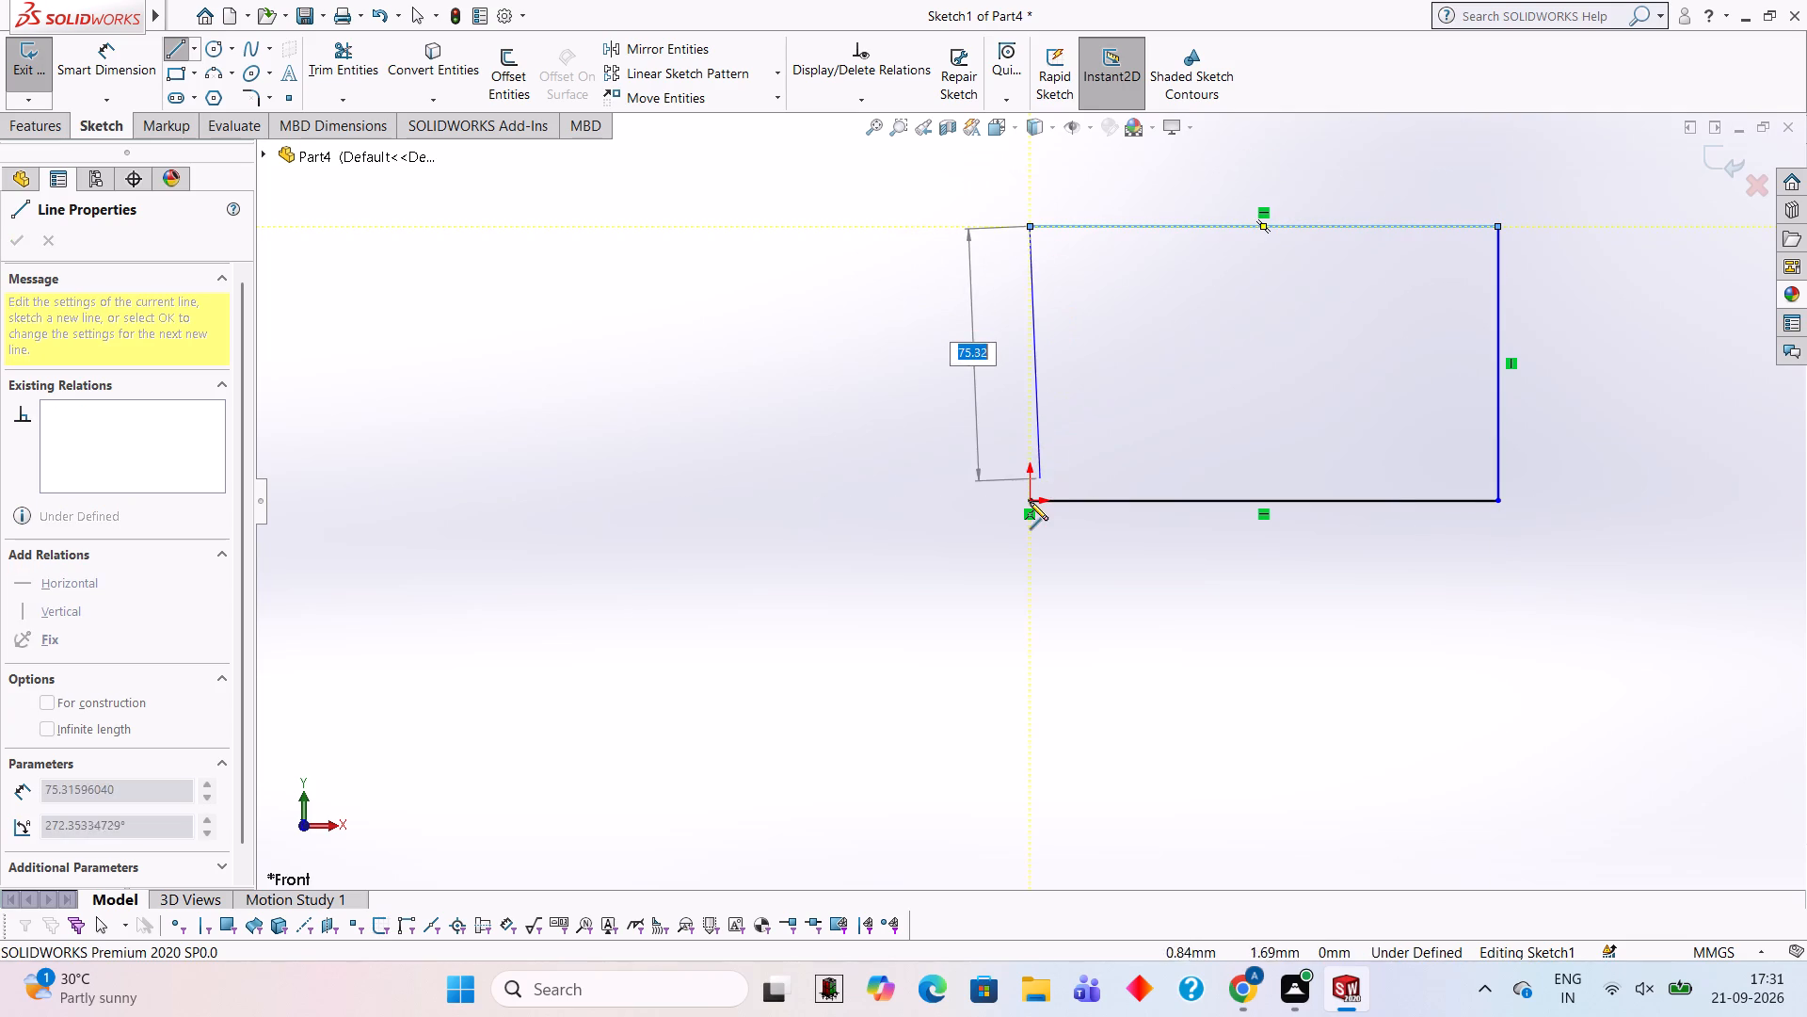
click(1030, 502)
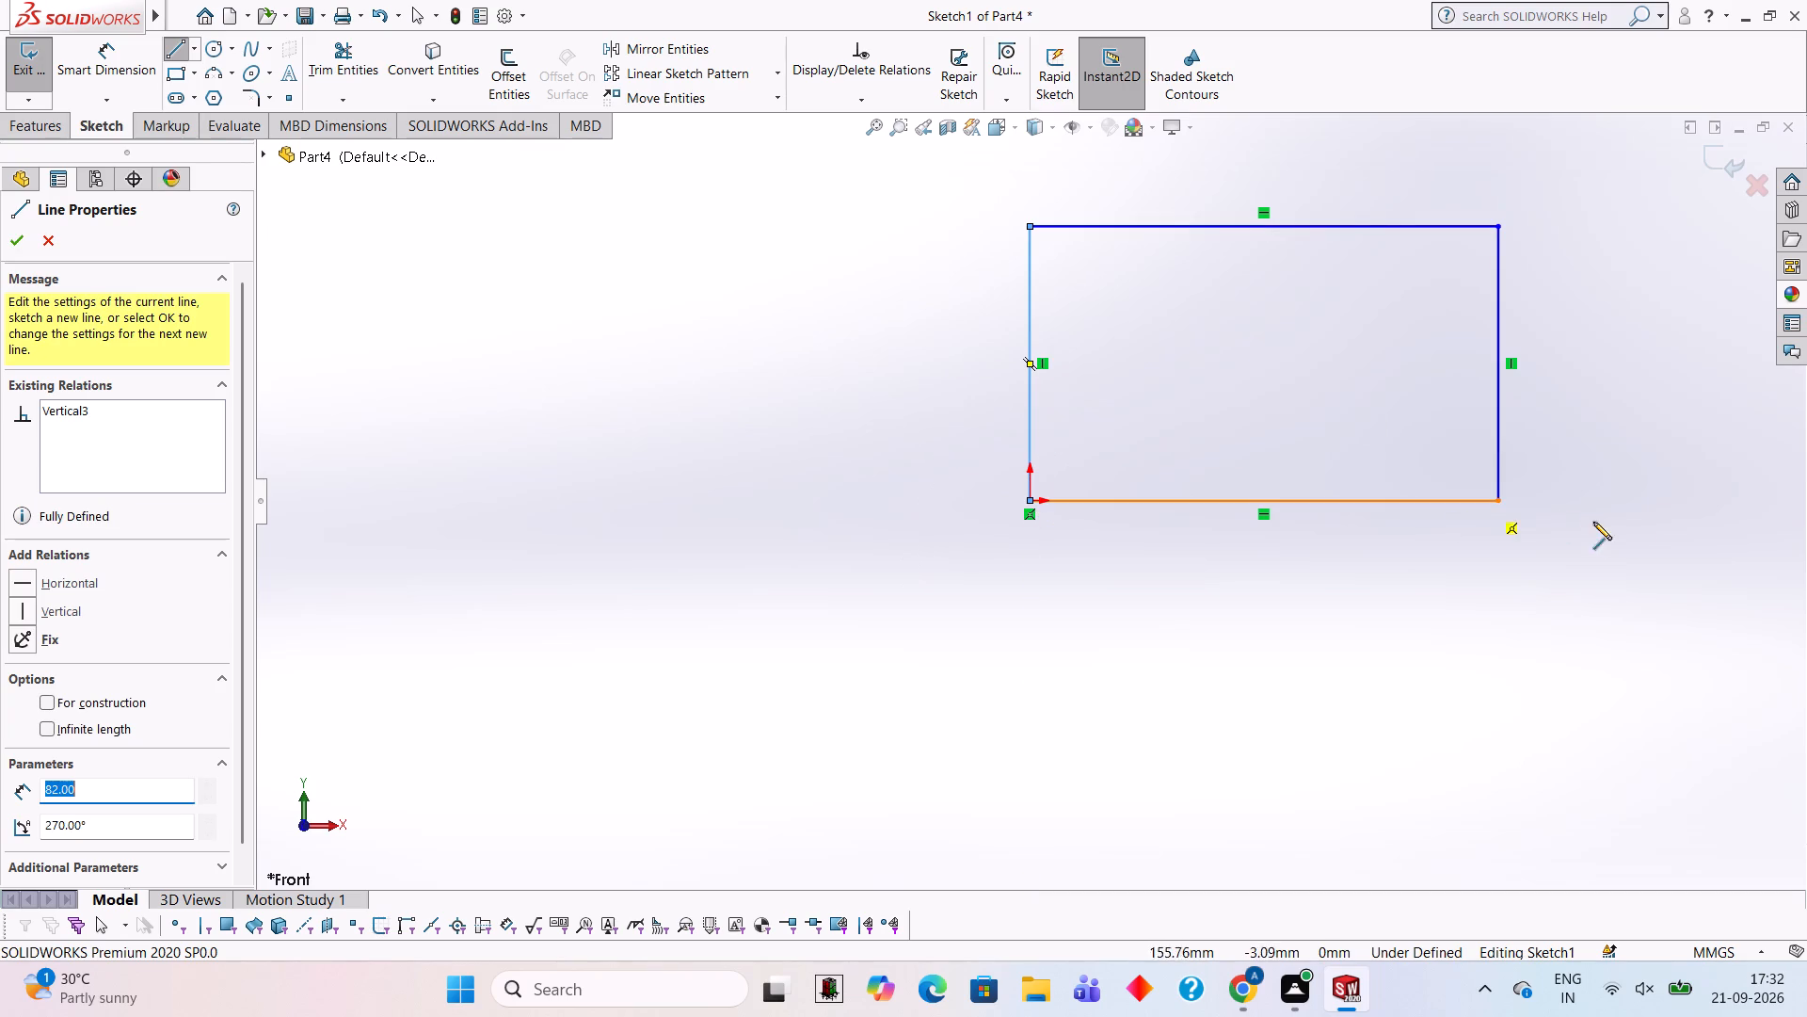
Extrude the rectangle as a boss with a blind depth of 15 mm.
click(27, 124)
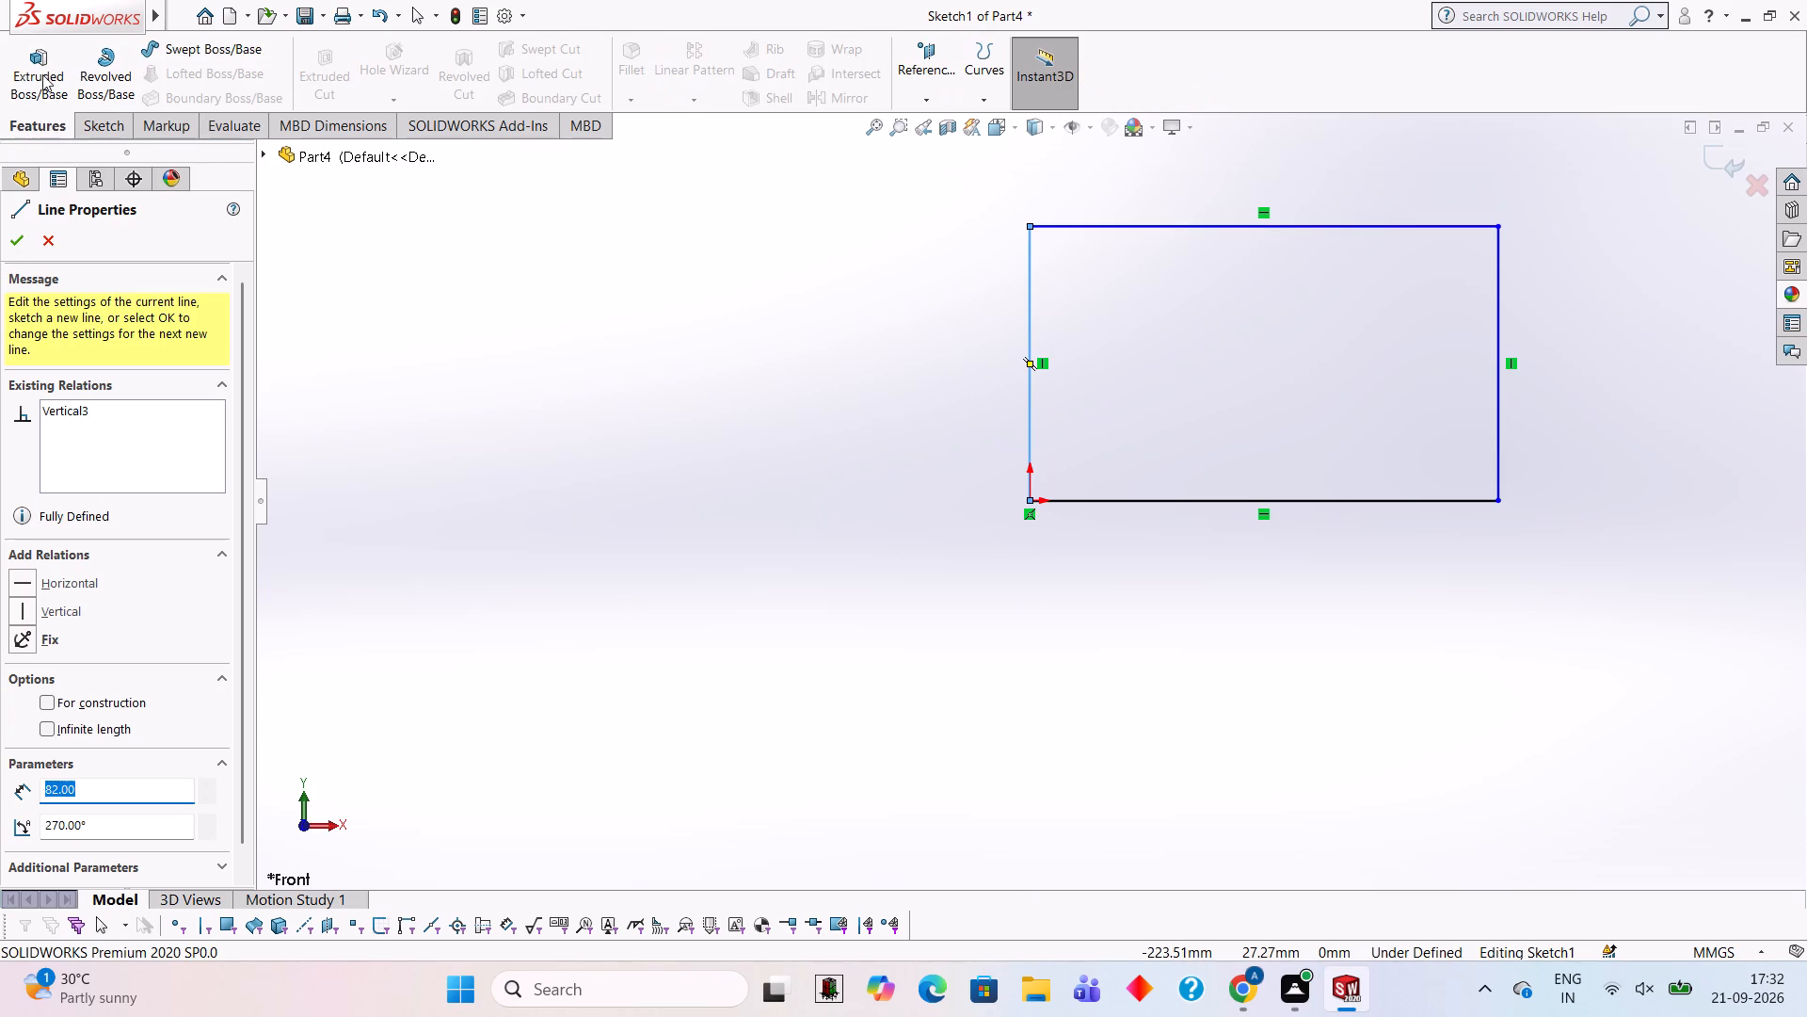
click(42, 74)
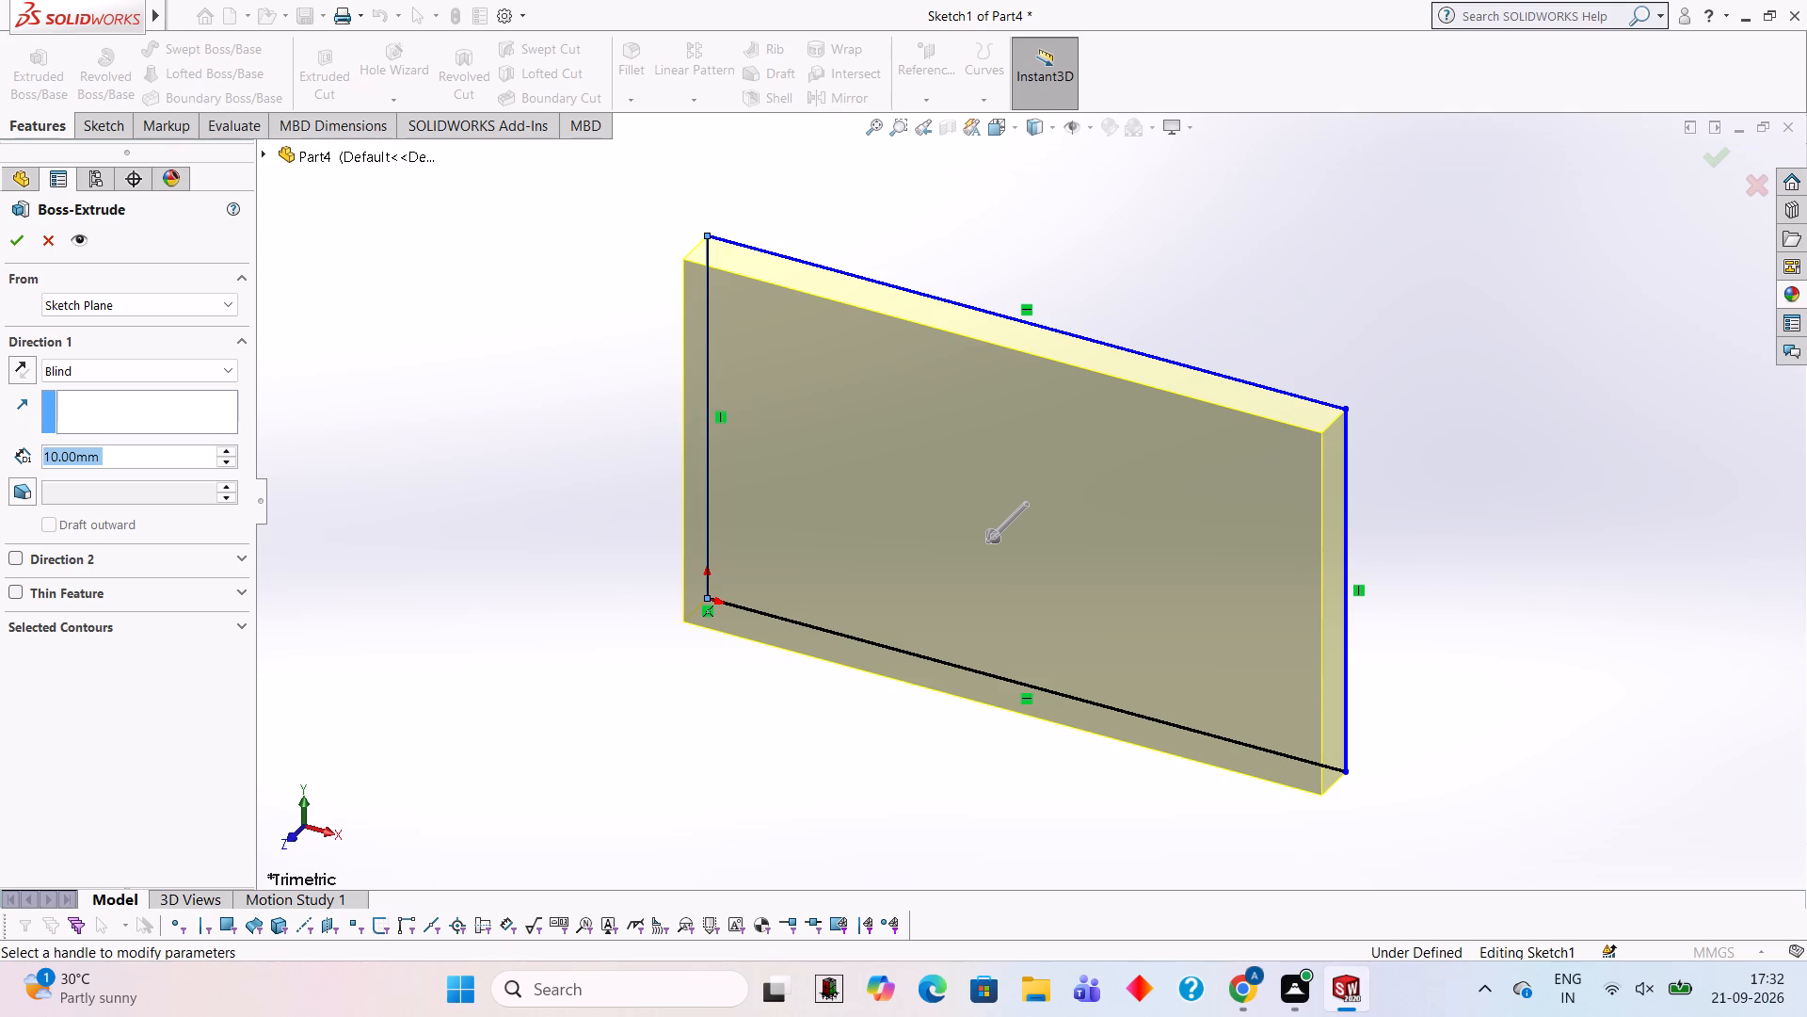
text(15)
key(Return)
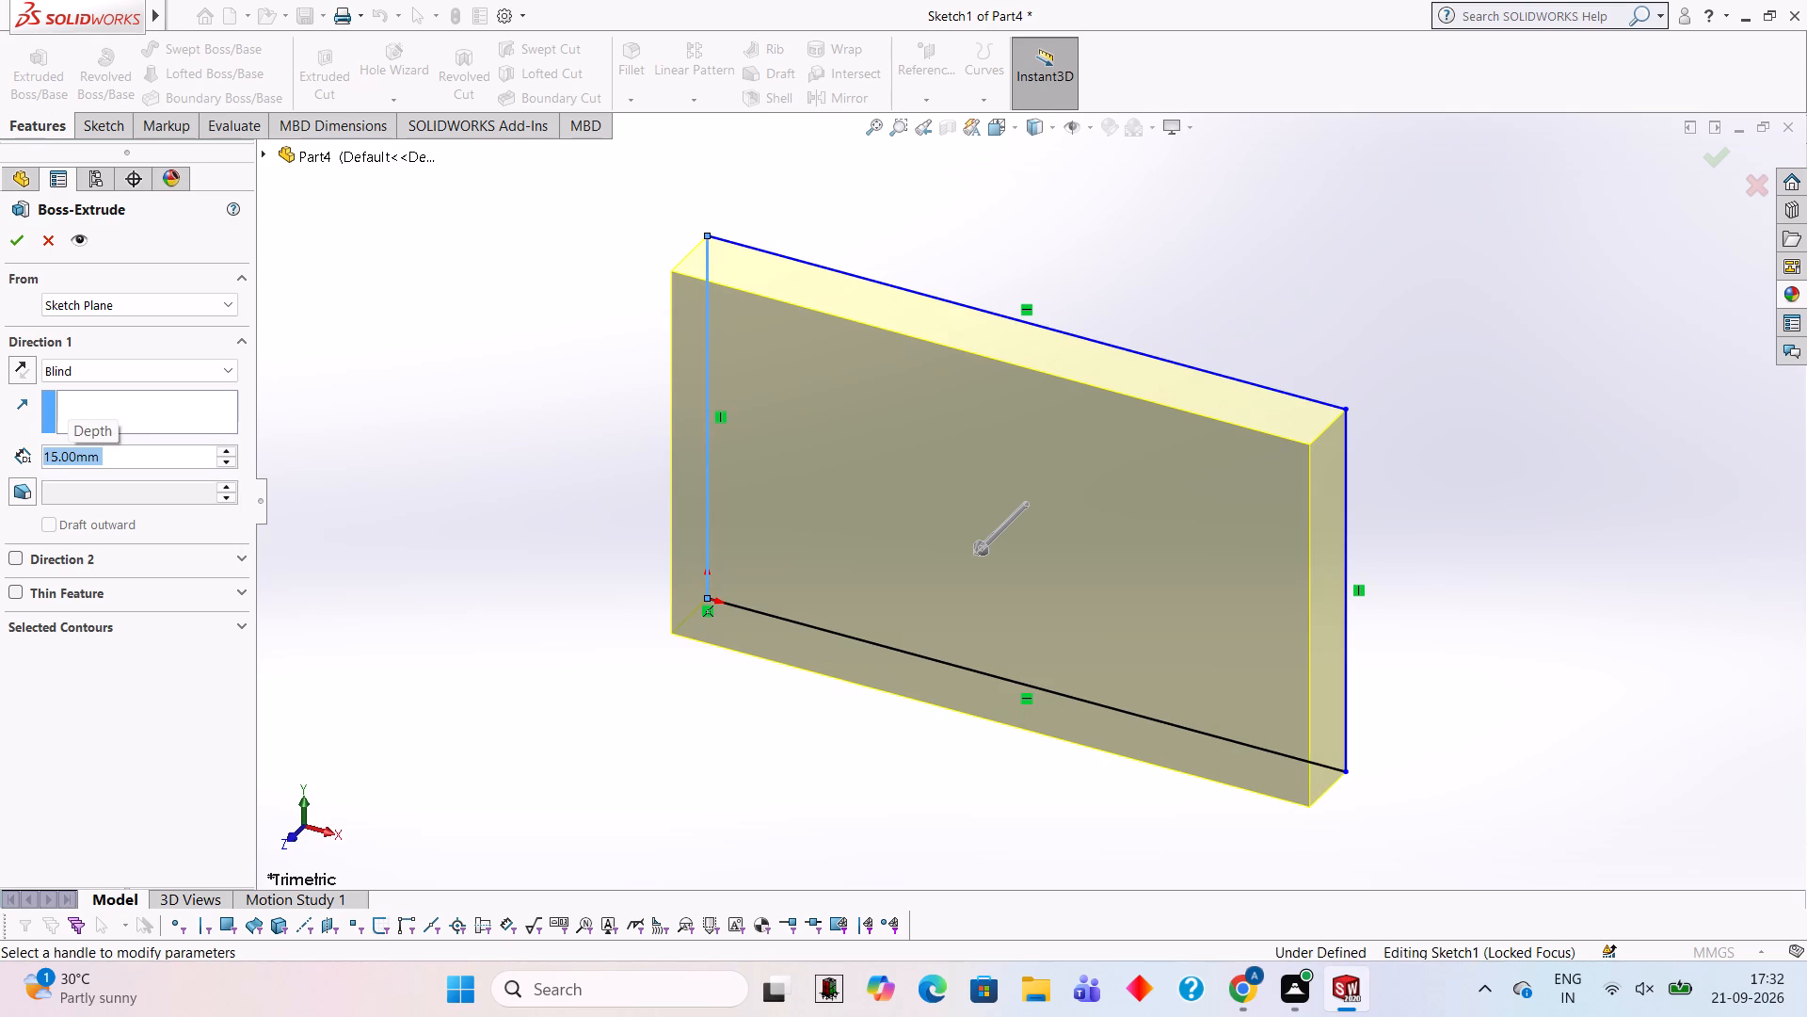
click(21, 231)
click(494, 389)
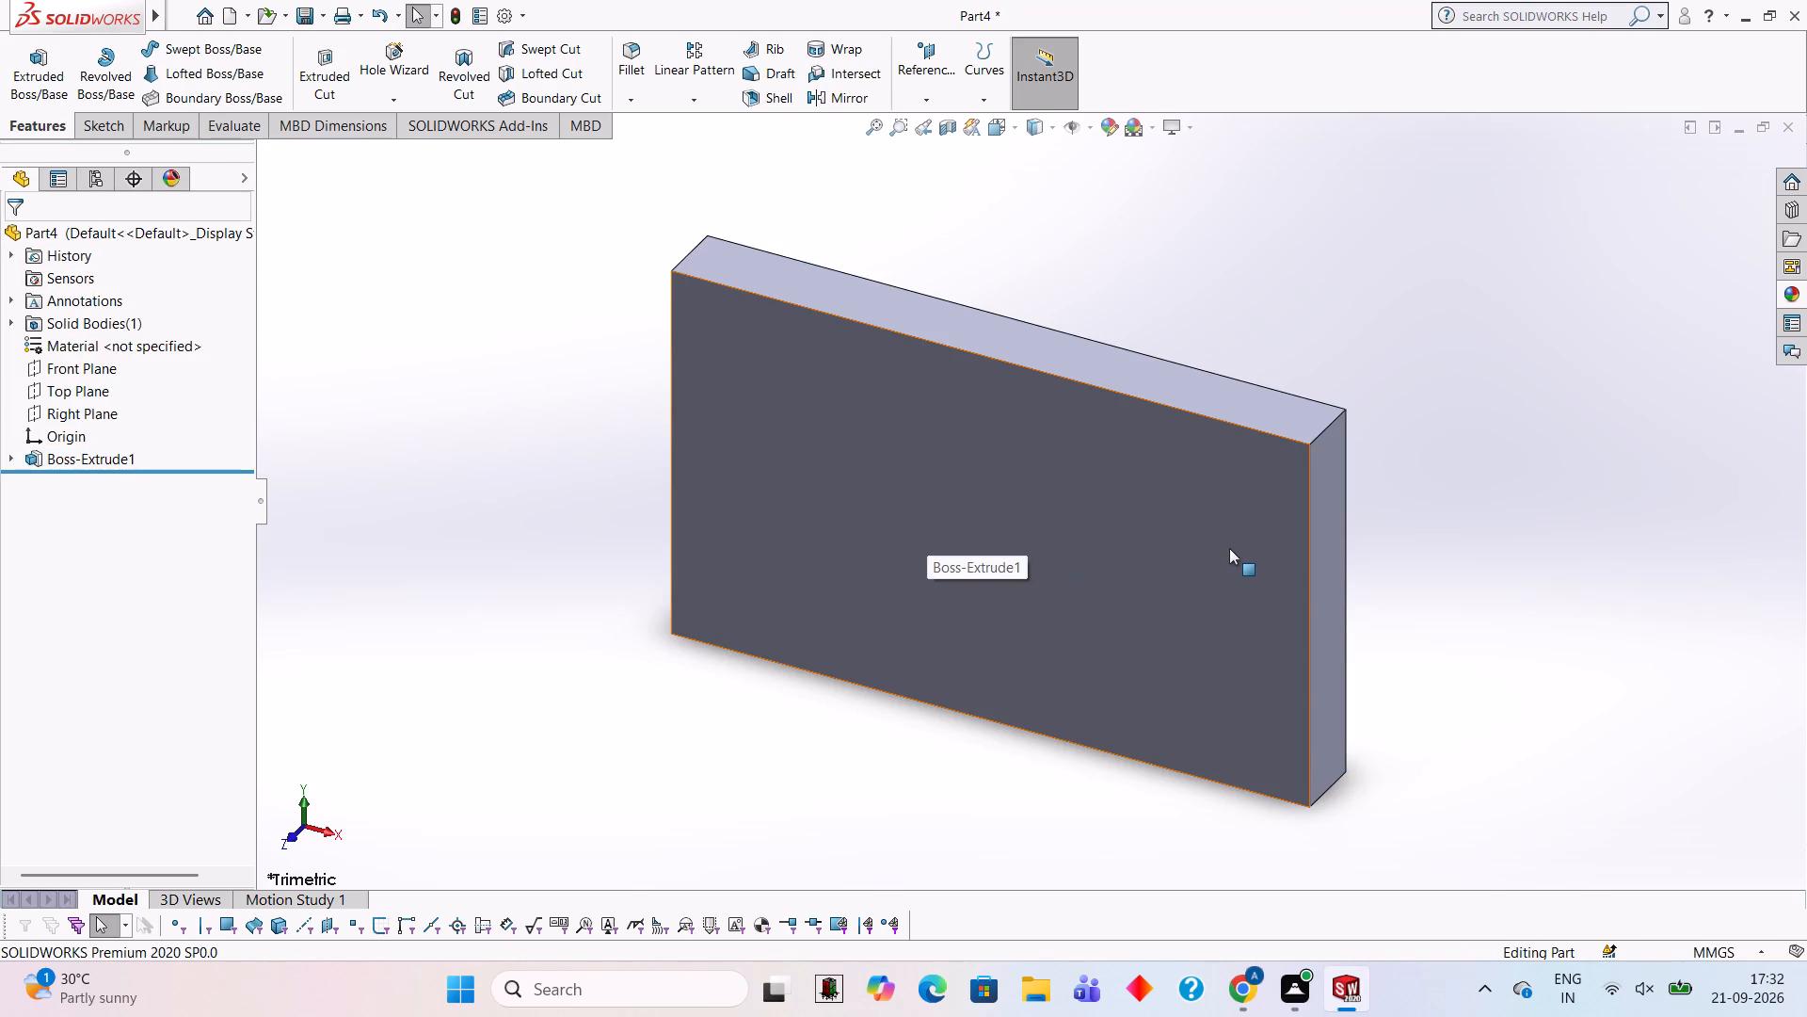
Sketch a closed rectangle of lines on the plate's 15 mm wide end face, extending 54 mm outward from its front edge and 82 mm high.
click(1331, 602)
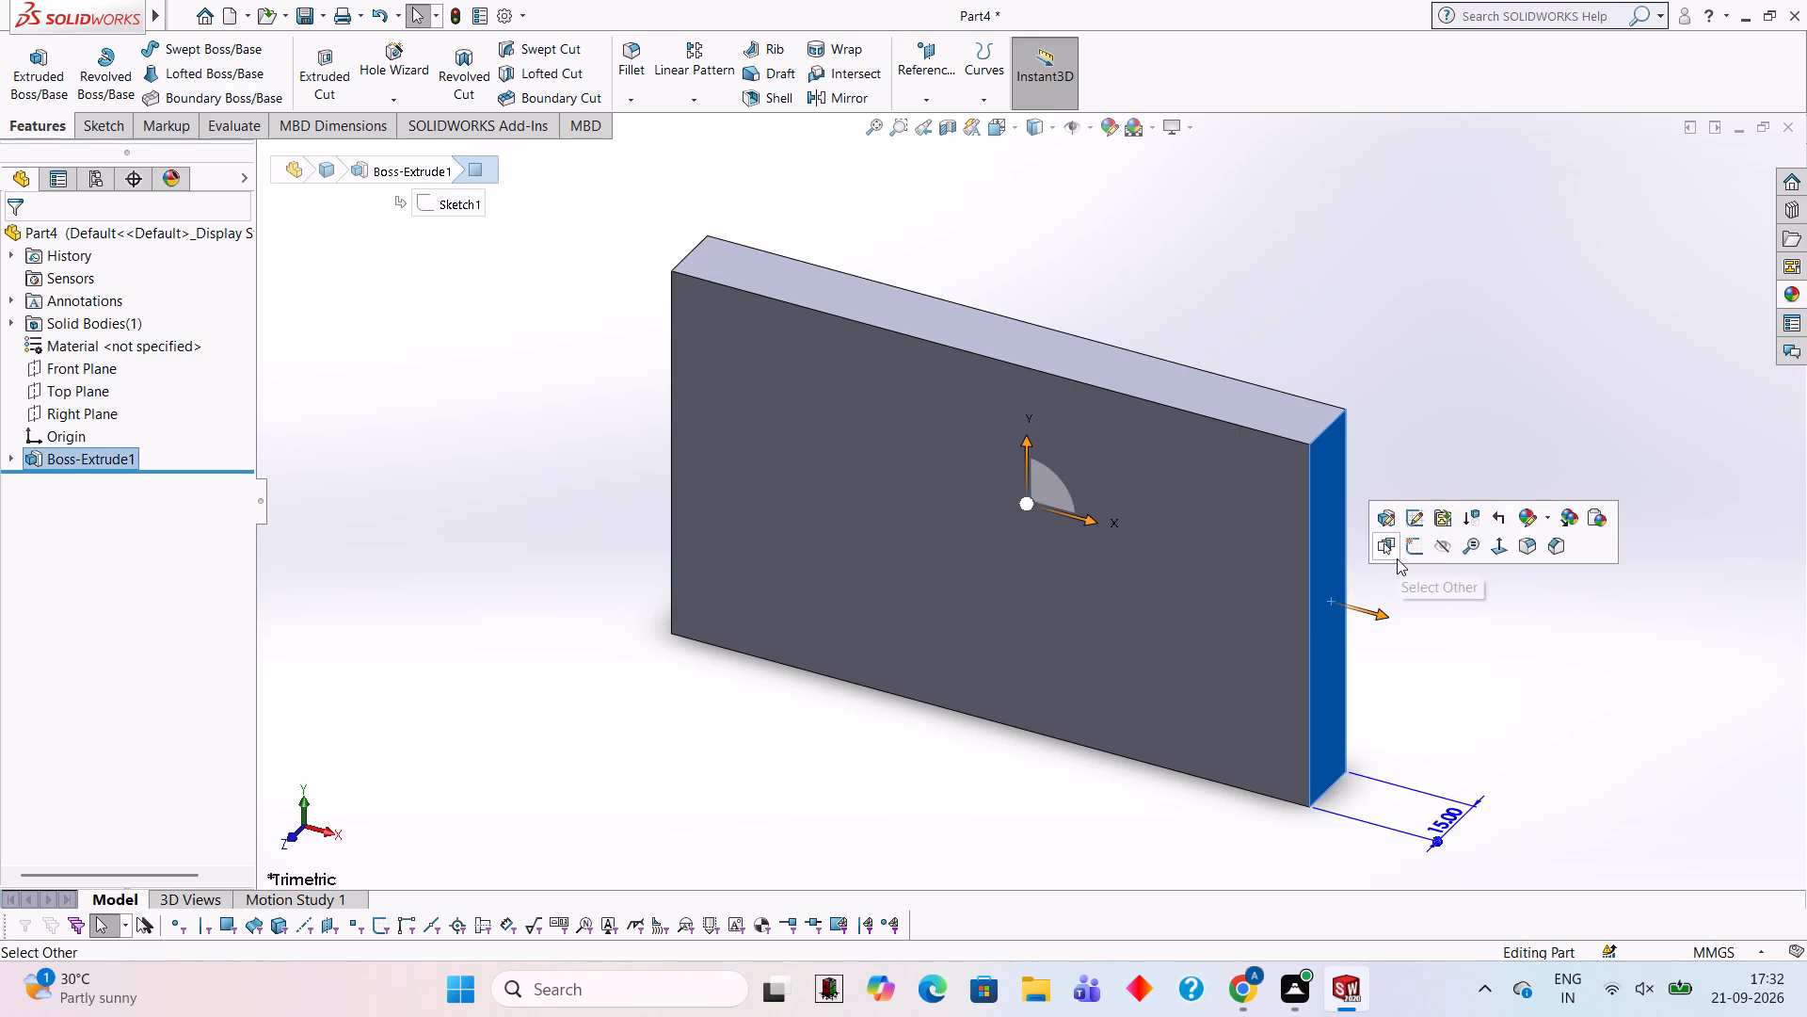
click(1411, 557)
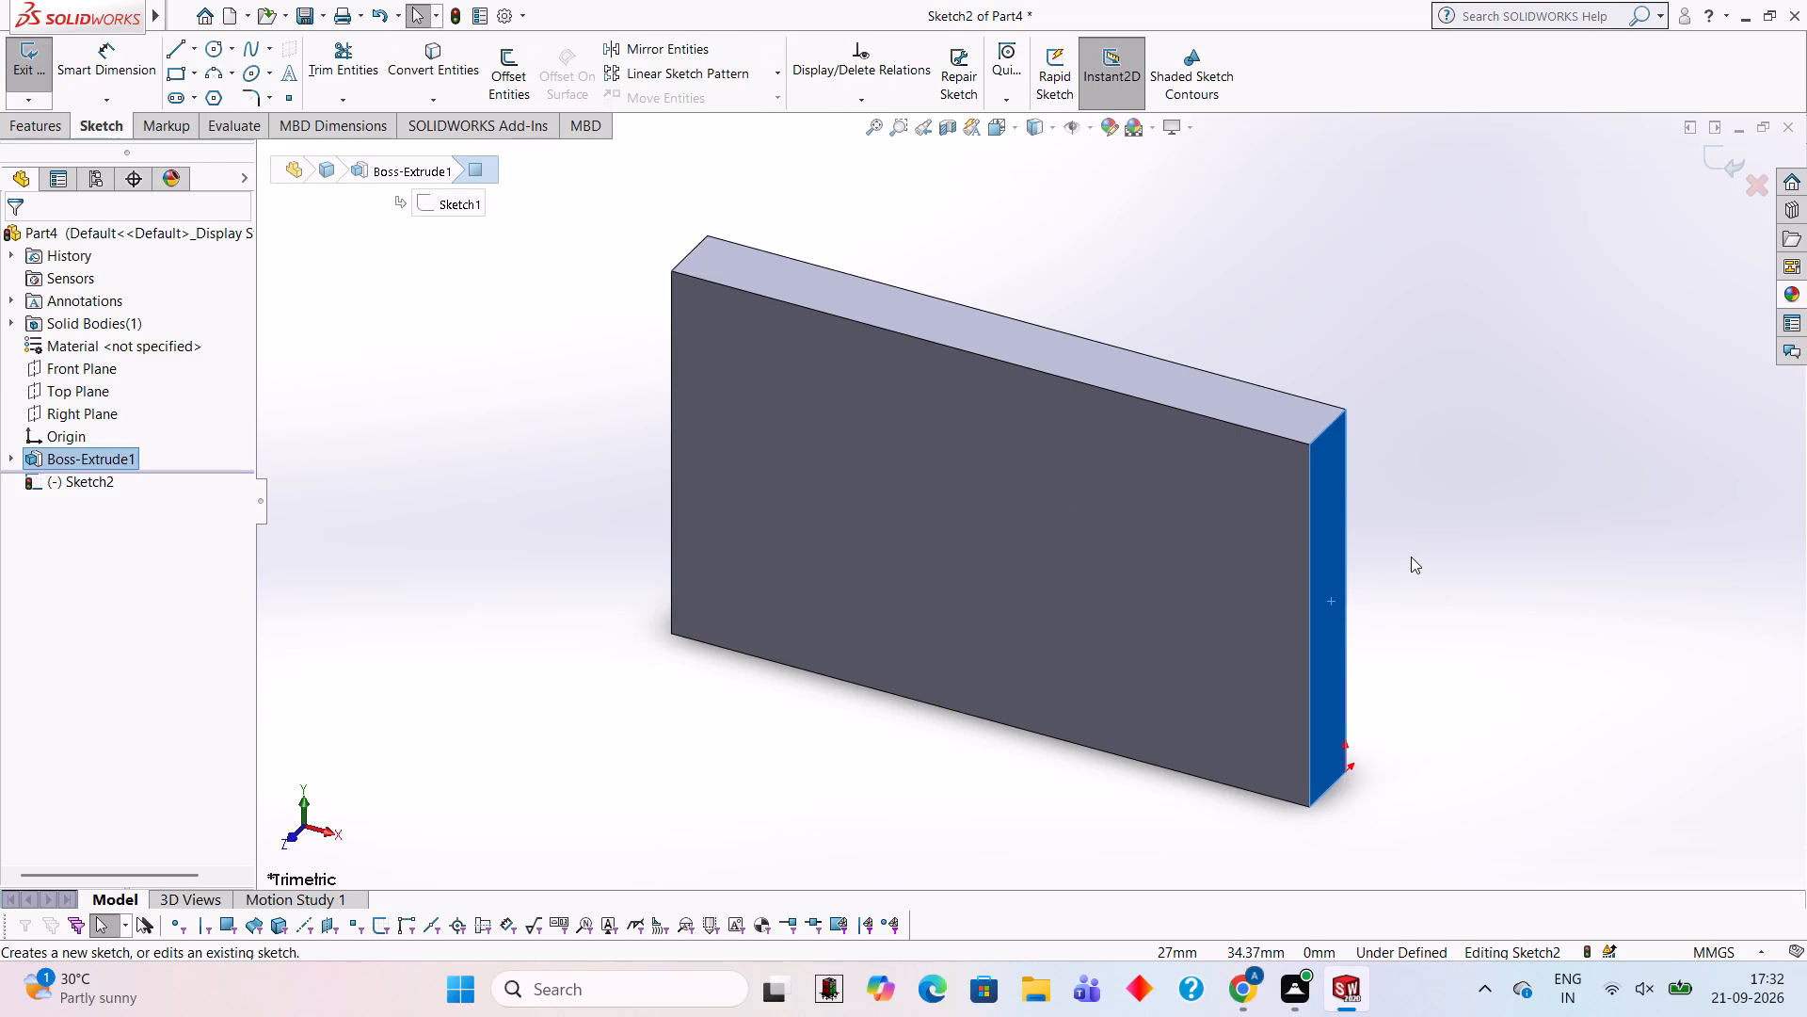
key(ctrl+8)
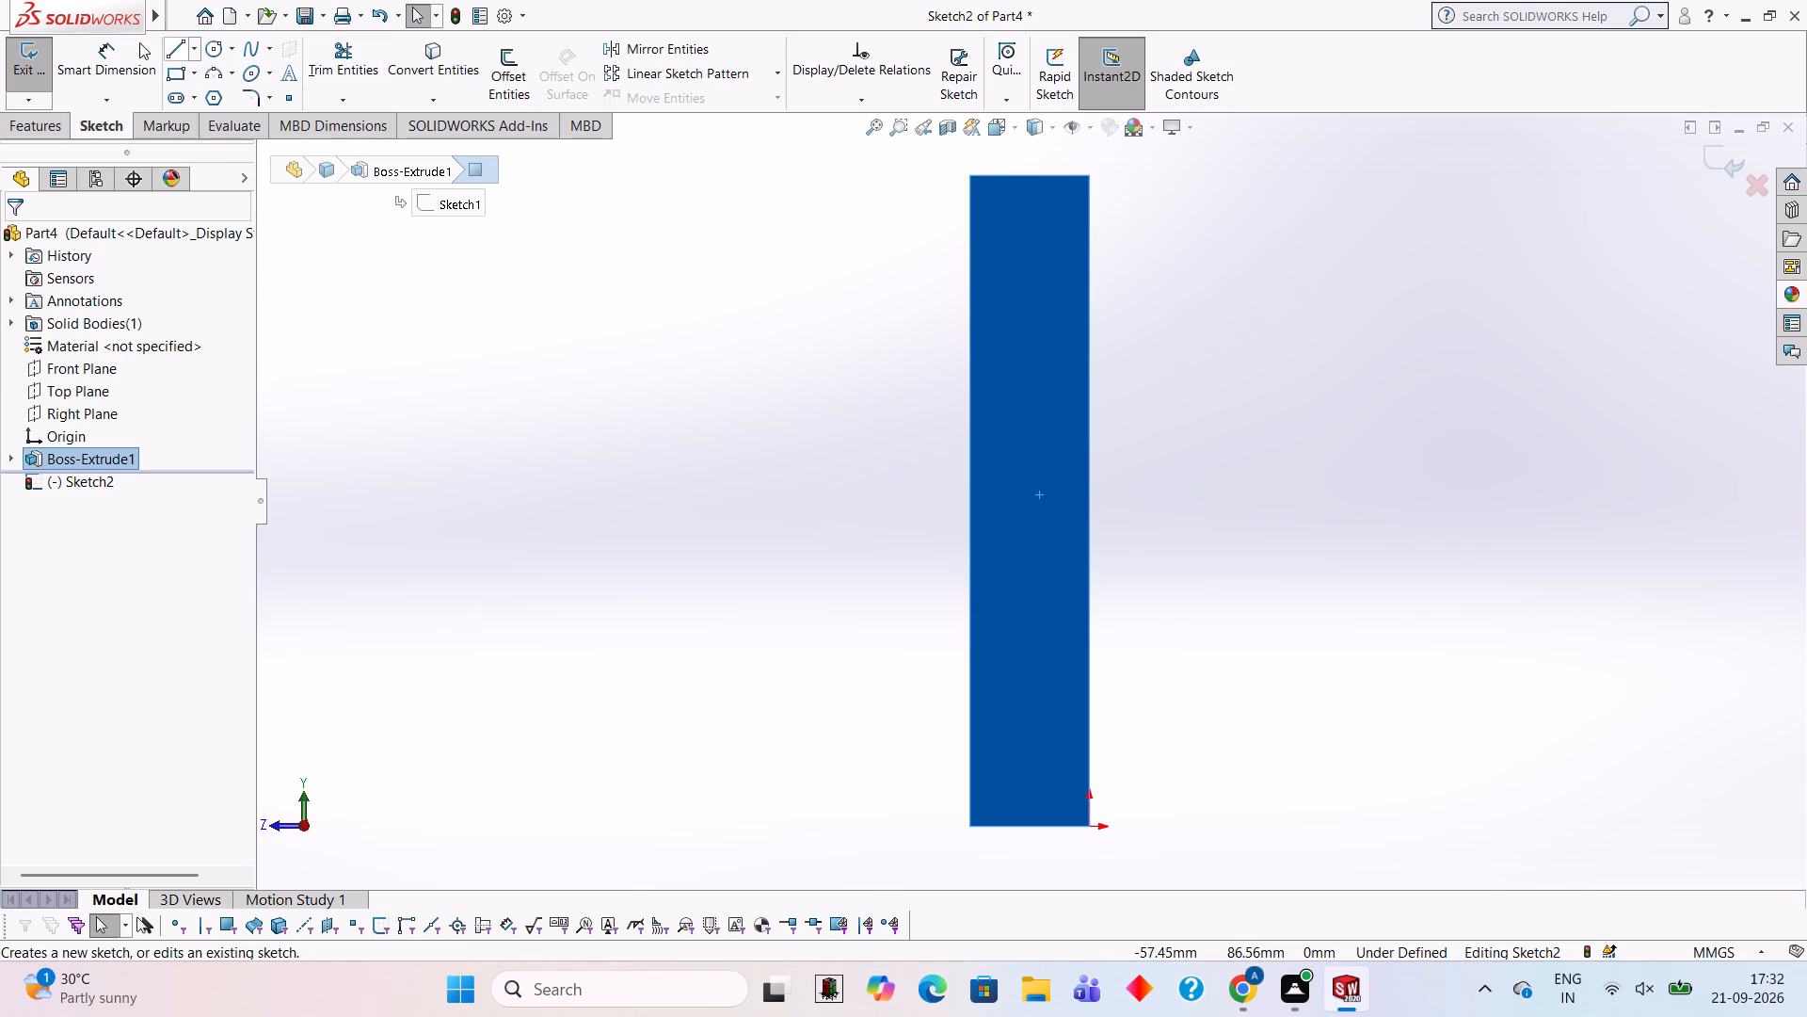
click(178, 59)
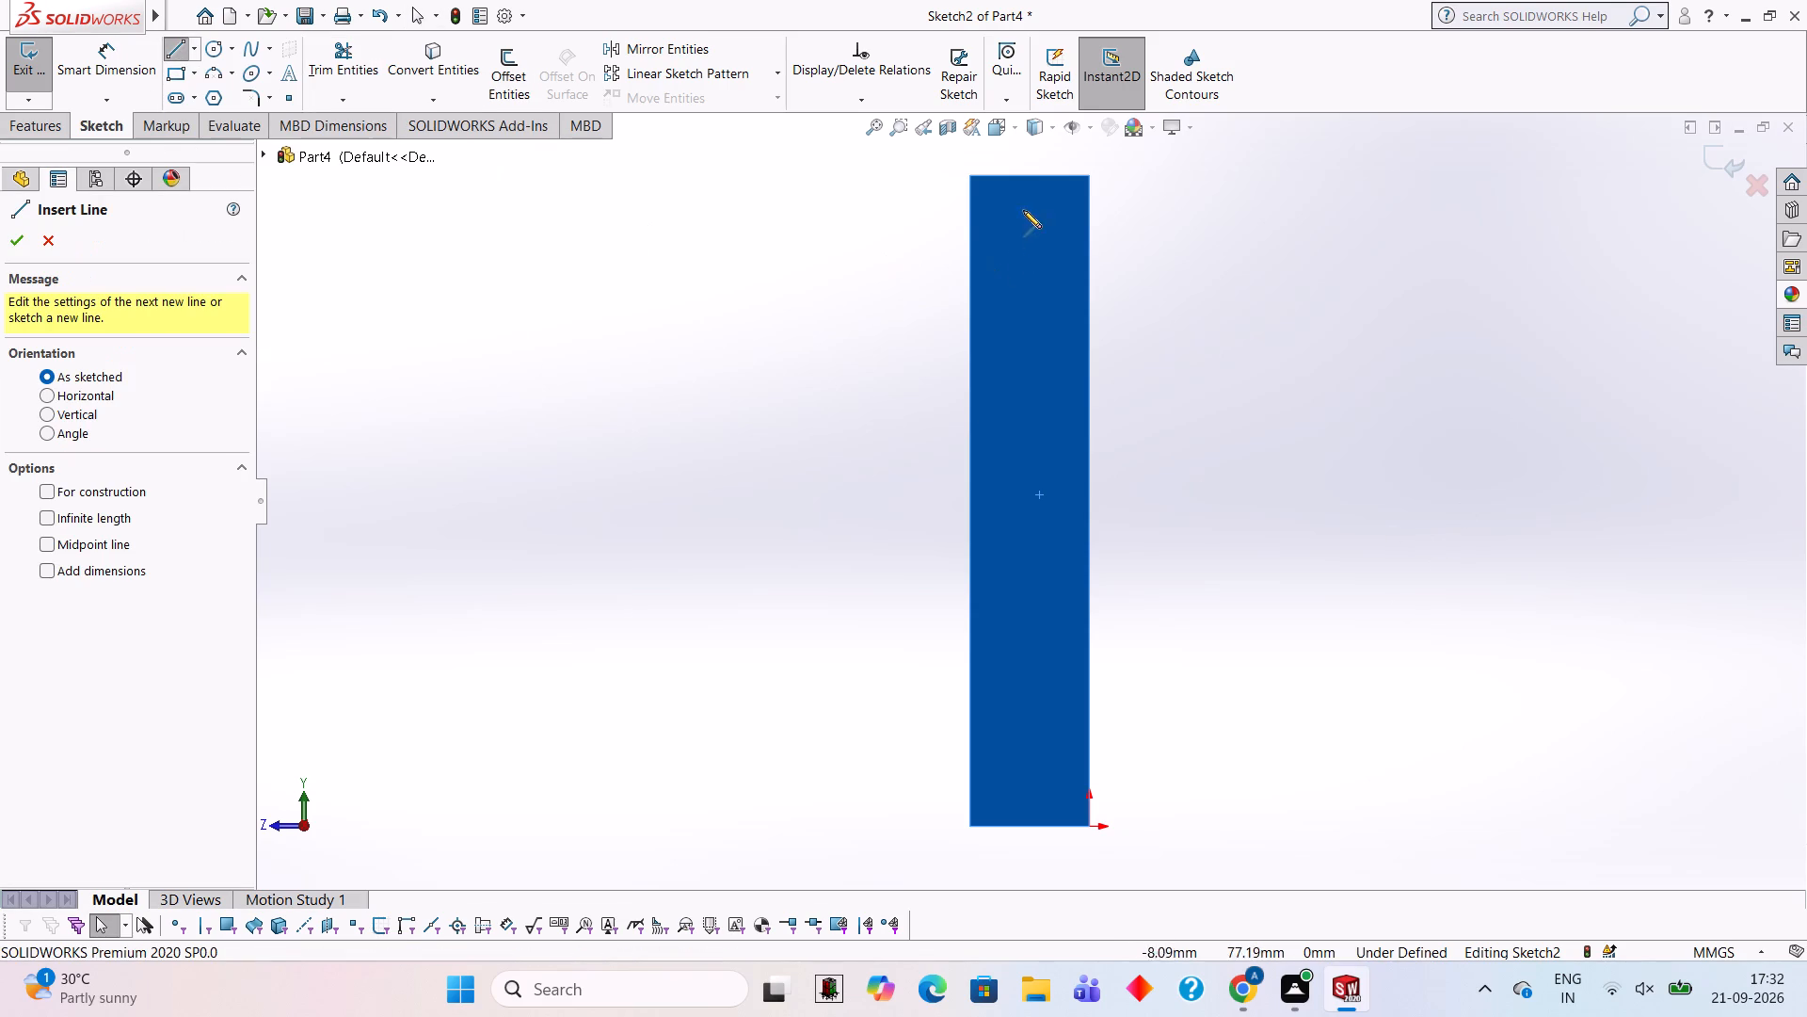
click(969, 177)
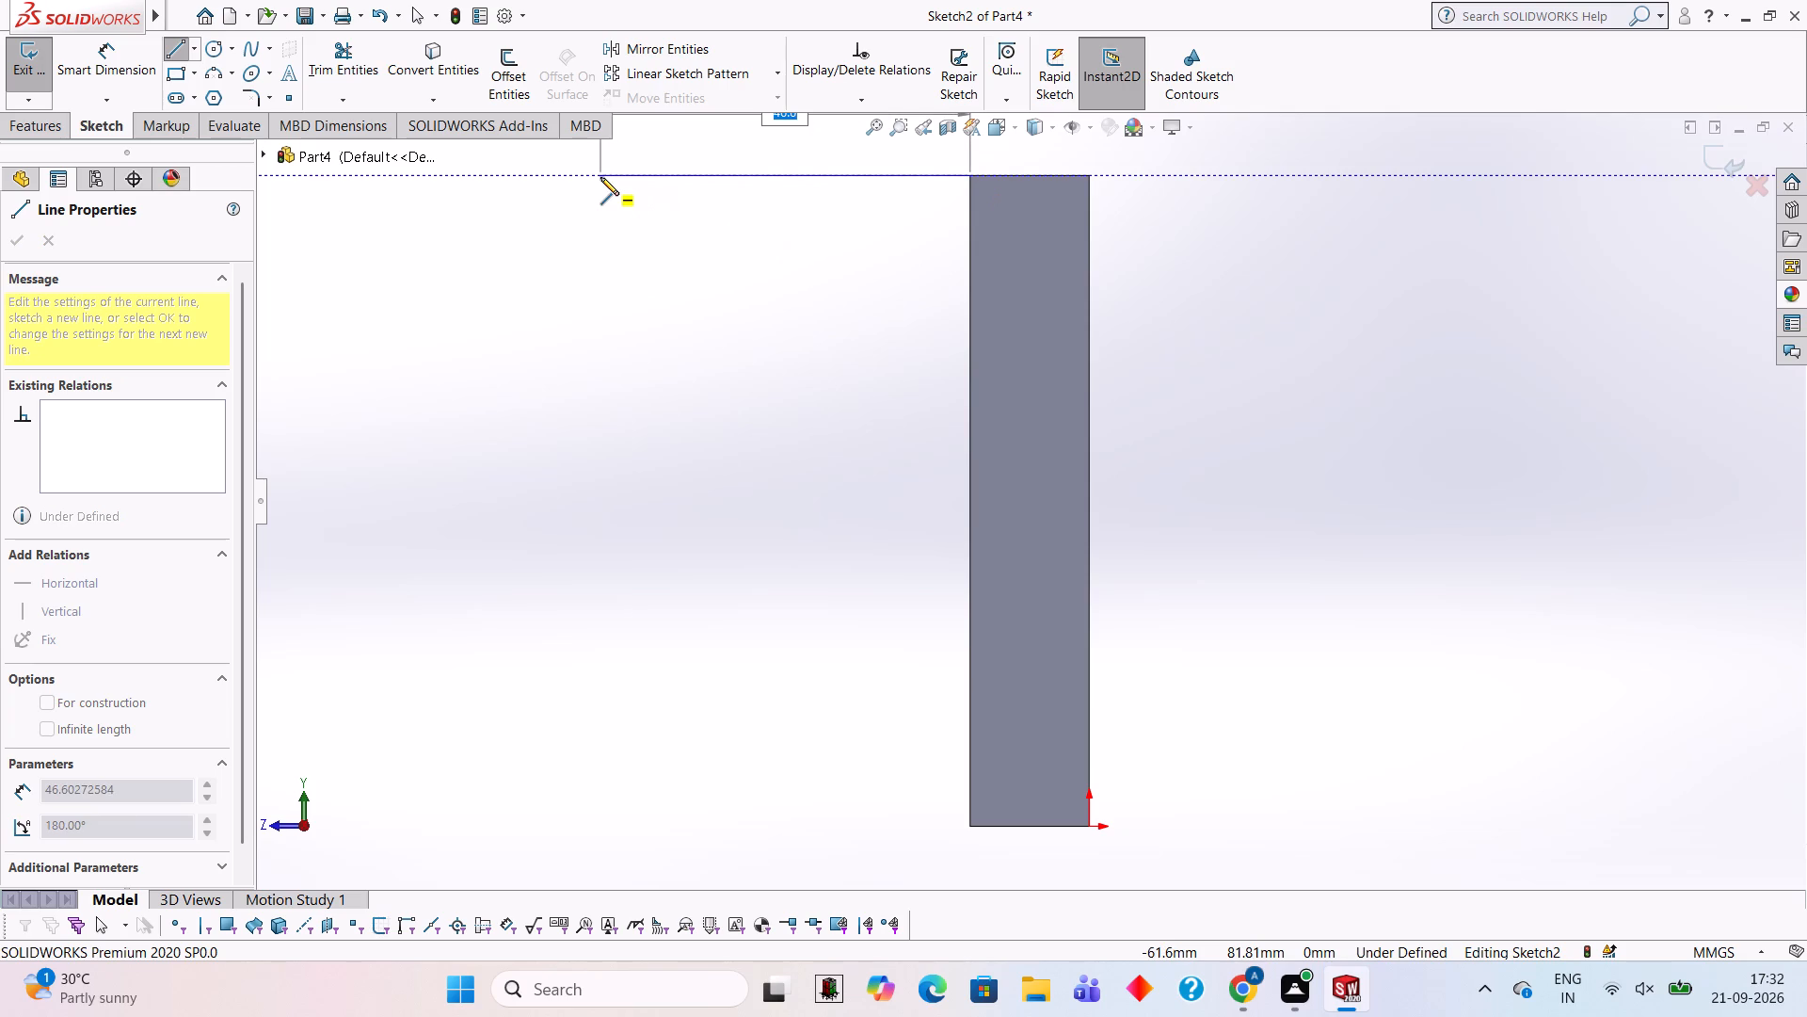
text(54)
key(Return)
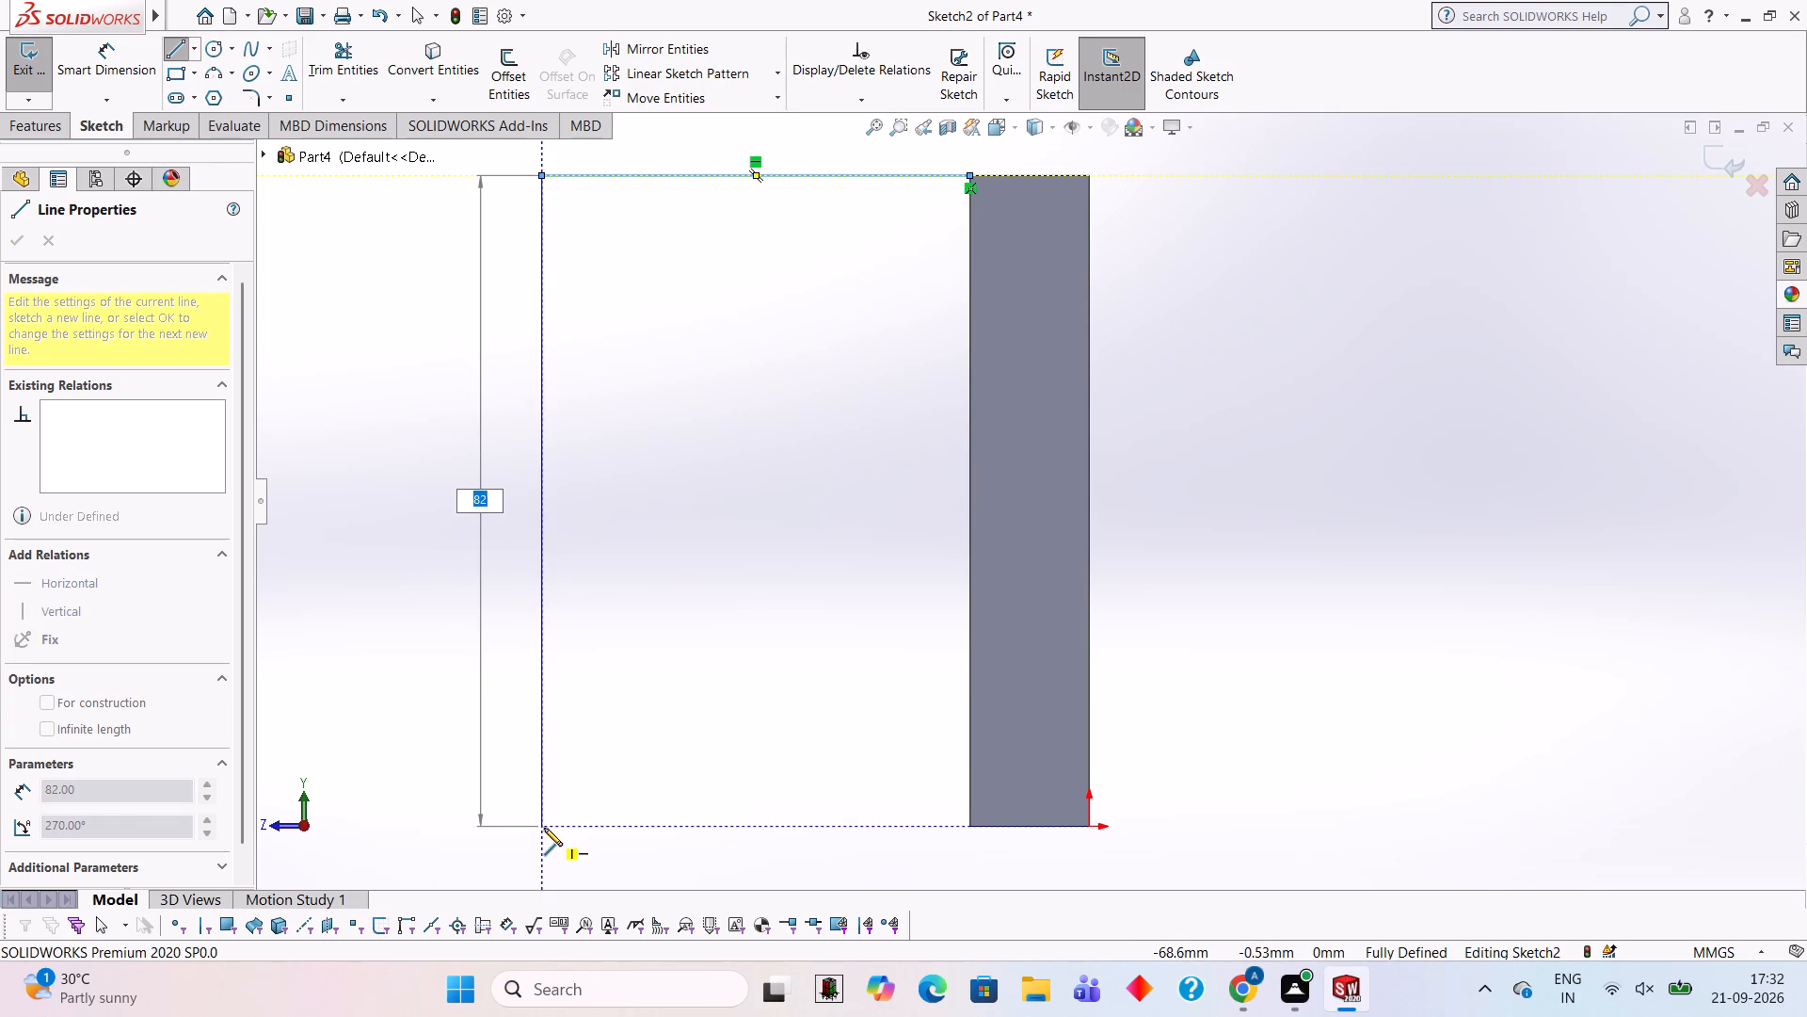
click(544, 828)
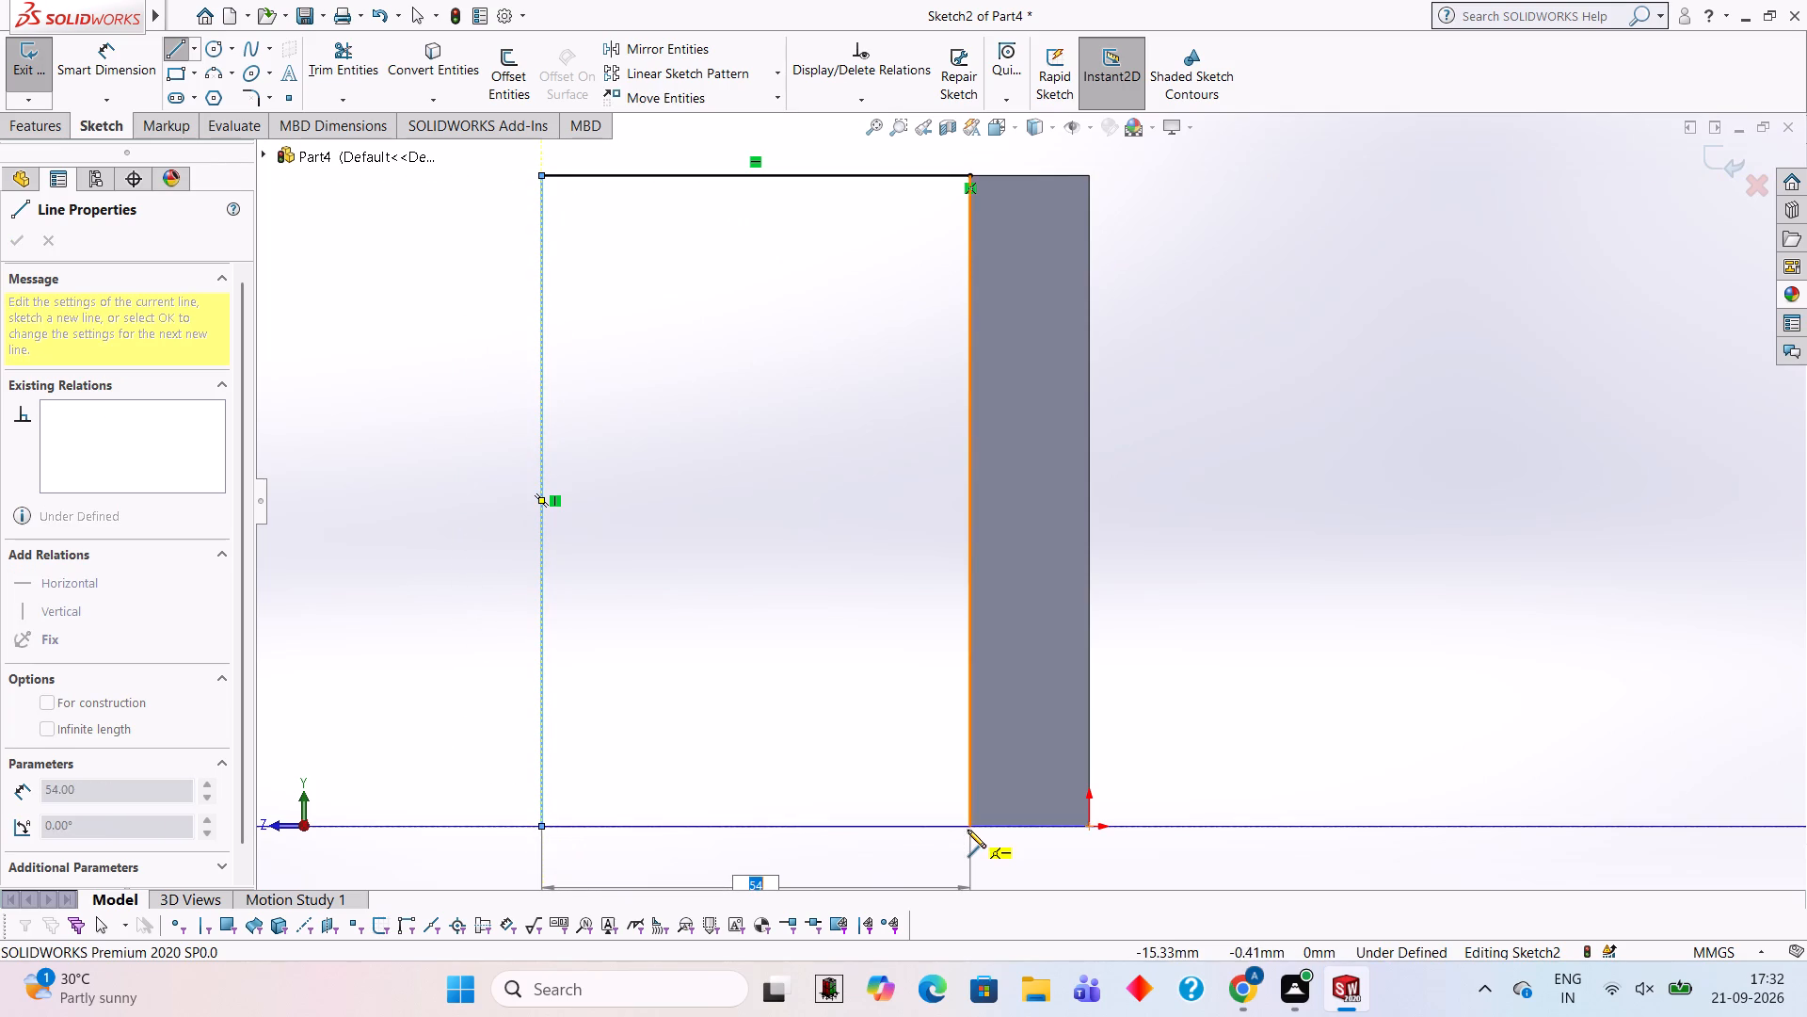
click(967, 830)
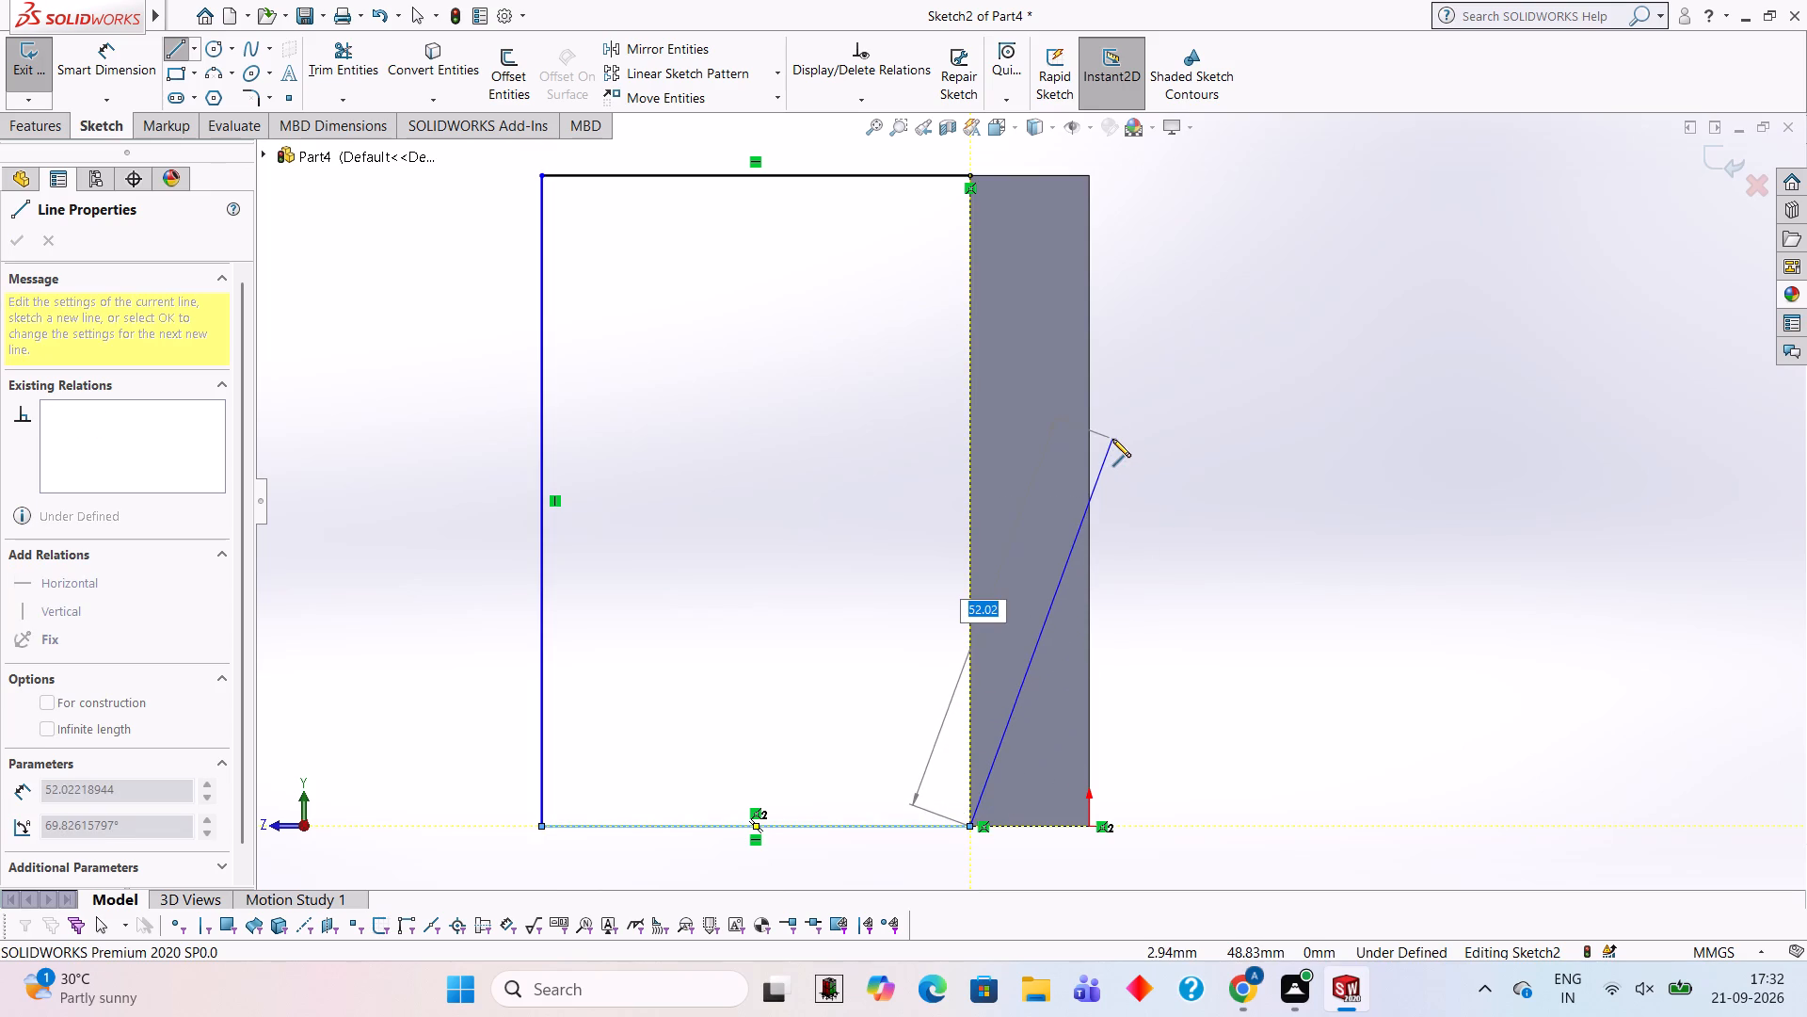
click(966, 176)
Extrude the rectangle as a merged boss with a blind depth of 18 mm, reversed back over the plate.
click(41, 135)
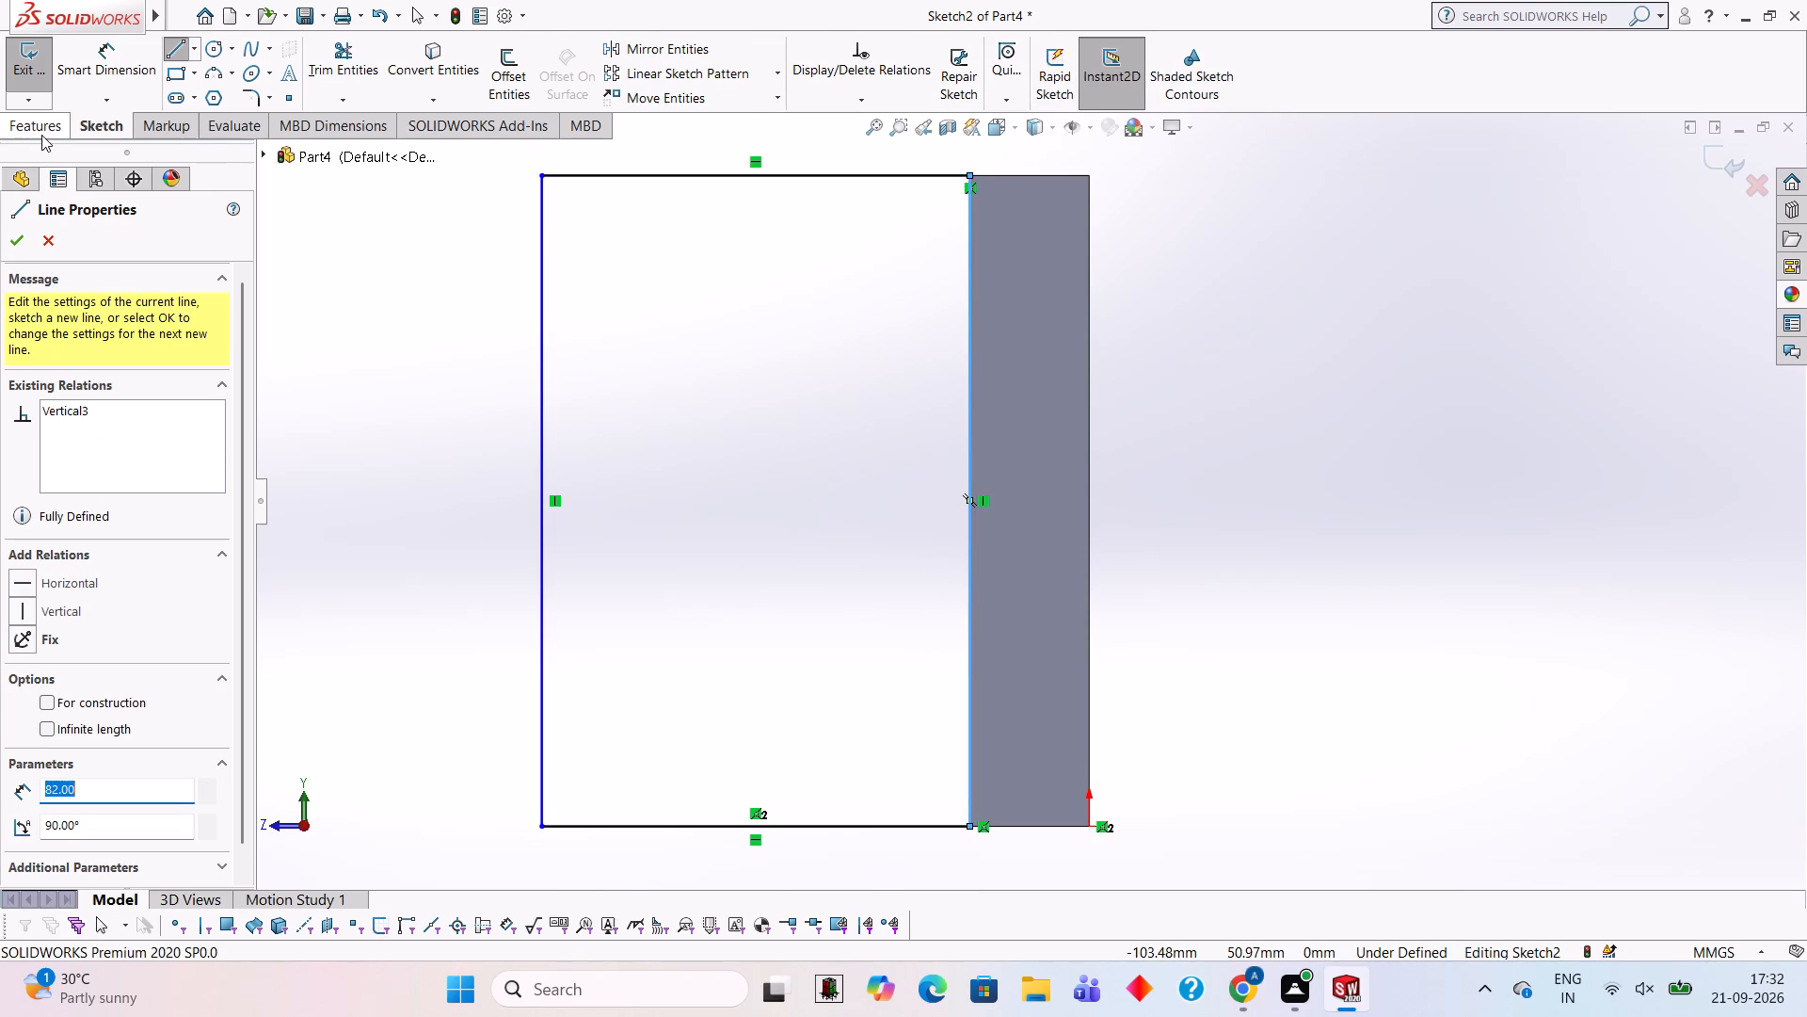
click(61, 91)
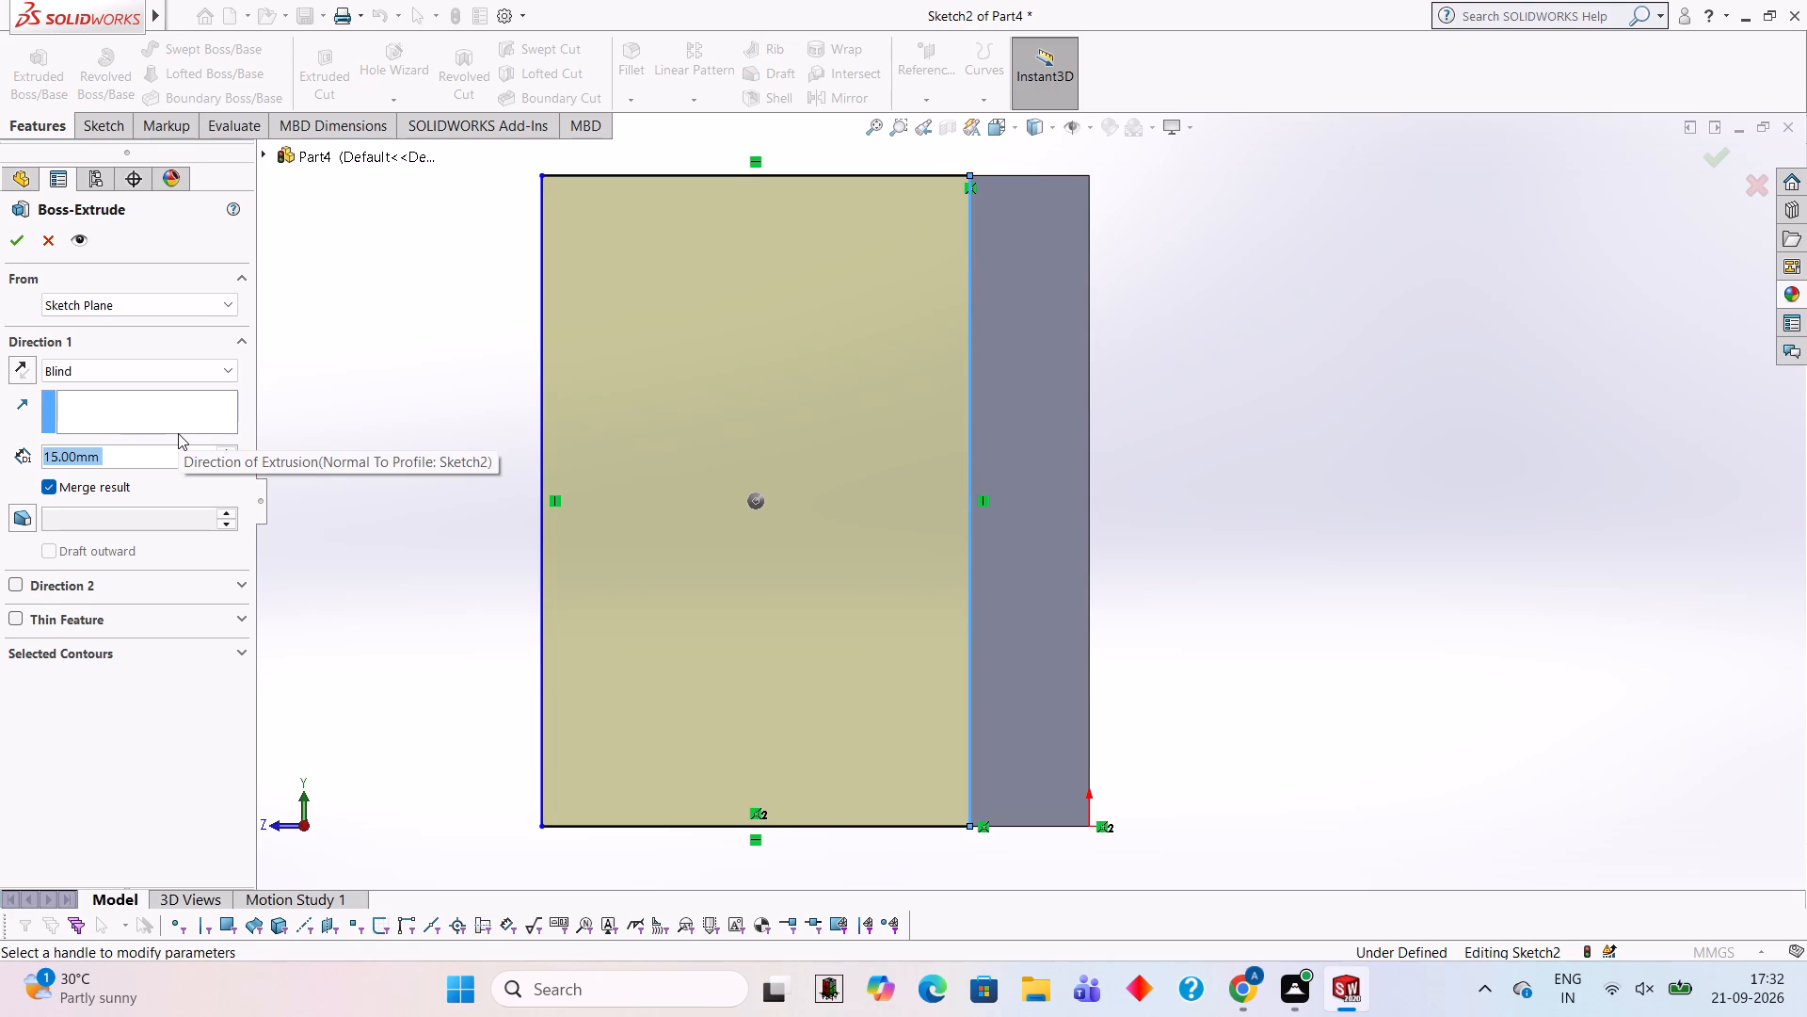
text(18)
key(Return)
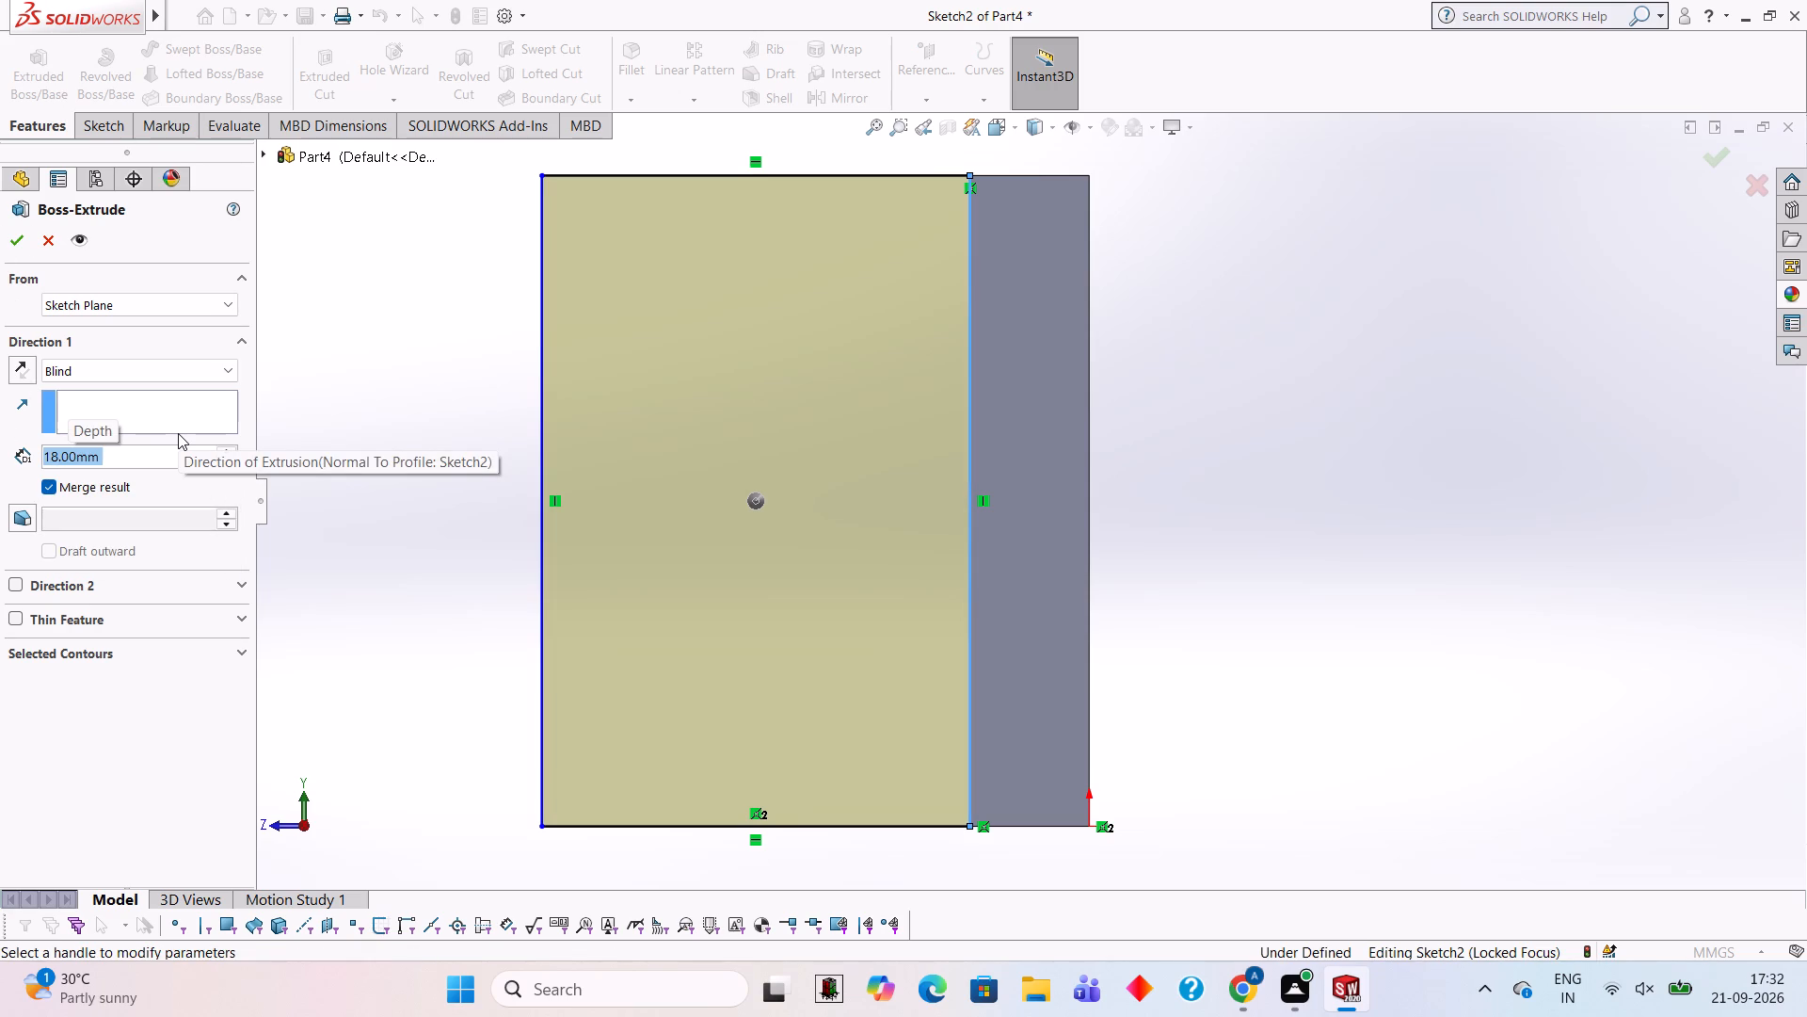
click(25, 378)
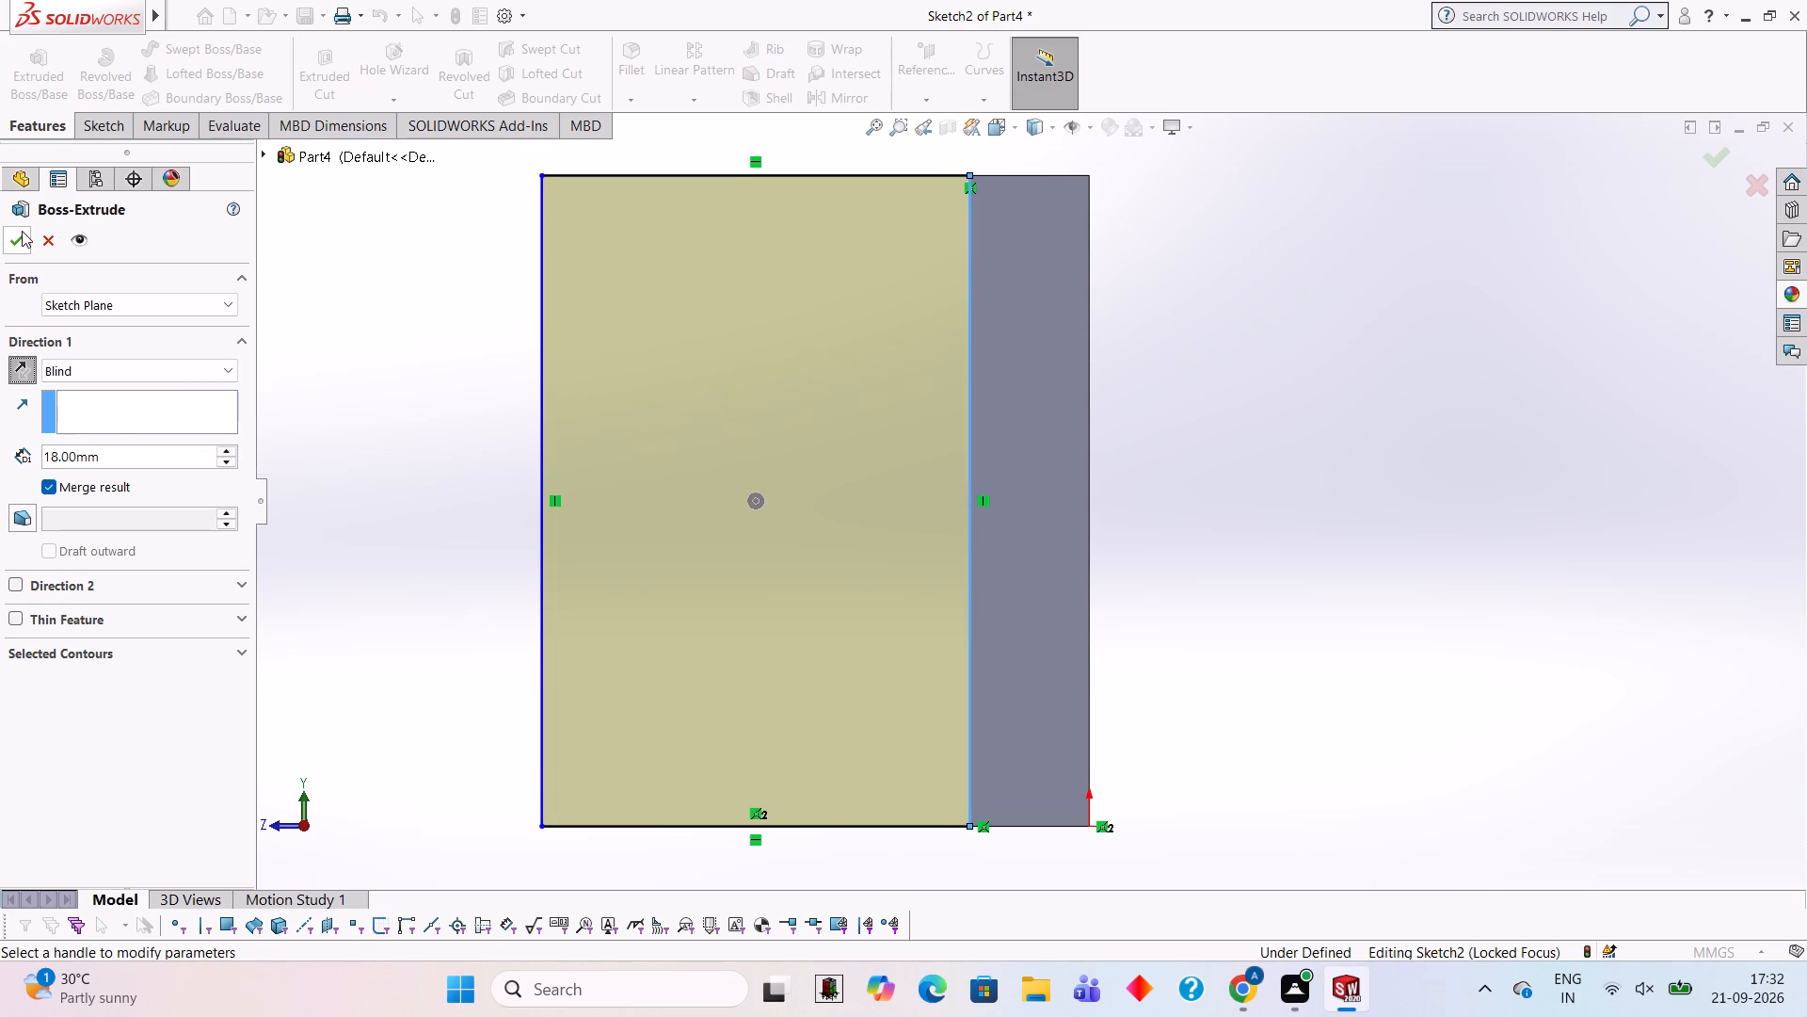
click(22, 231)
On the side wall's inner face, sketch a 44 mm diameter circle centred on the midpoint of the wall's free vertical edge.
middle_drag(382, 366, 559, 374)
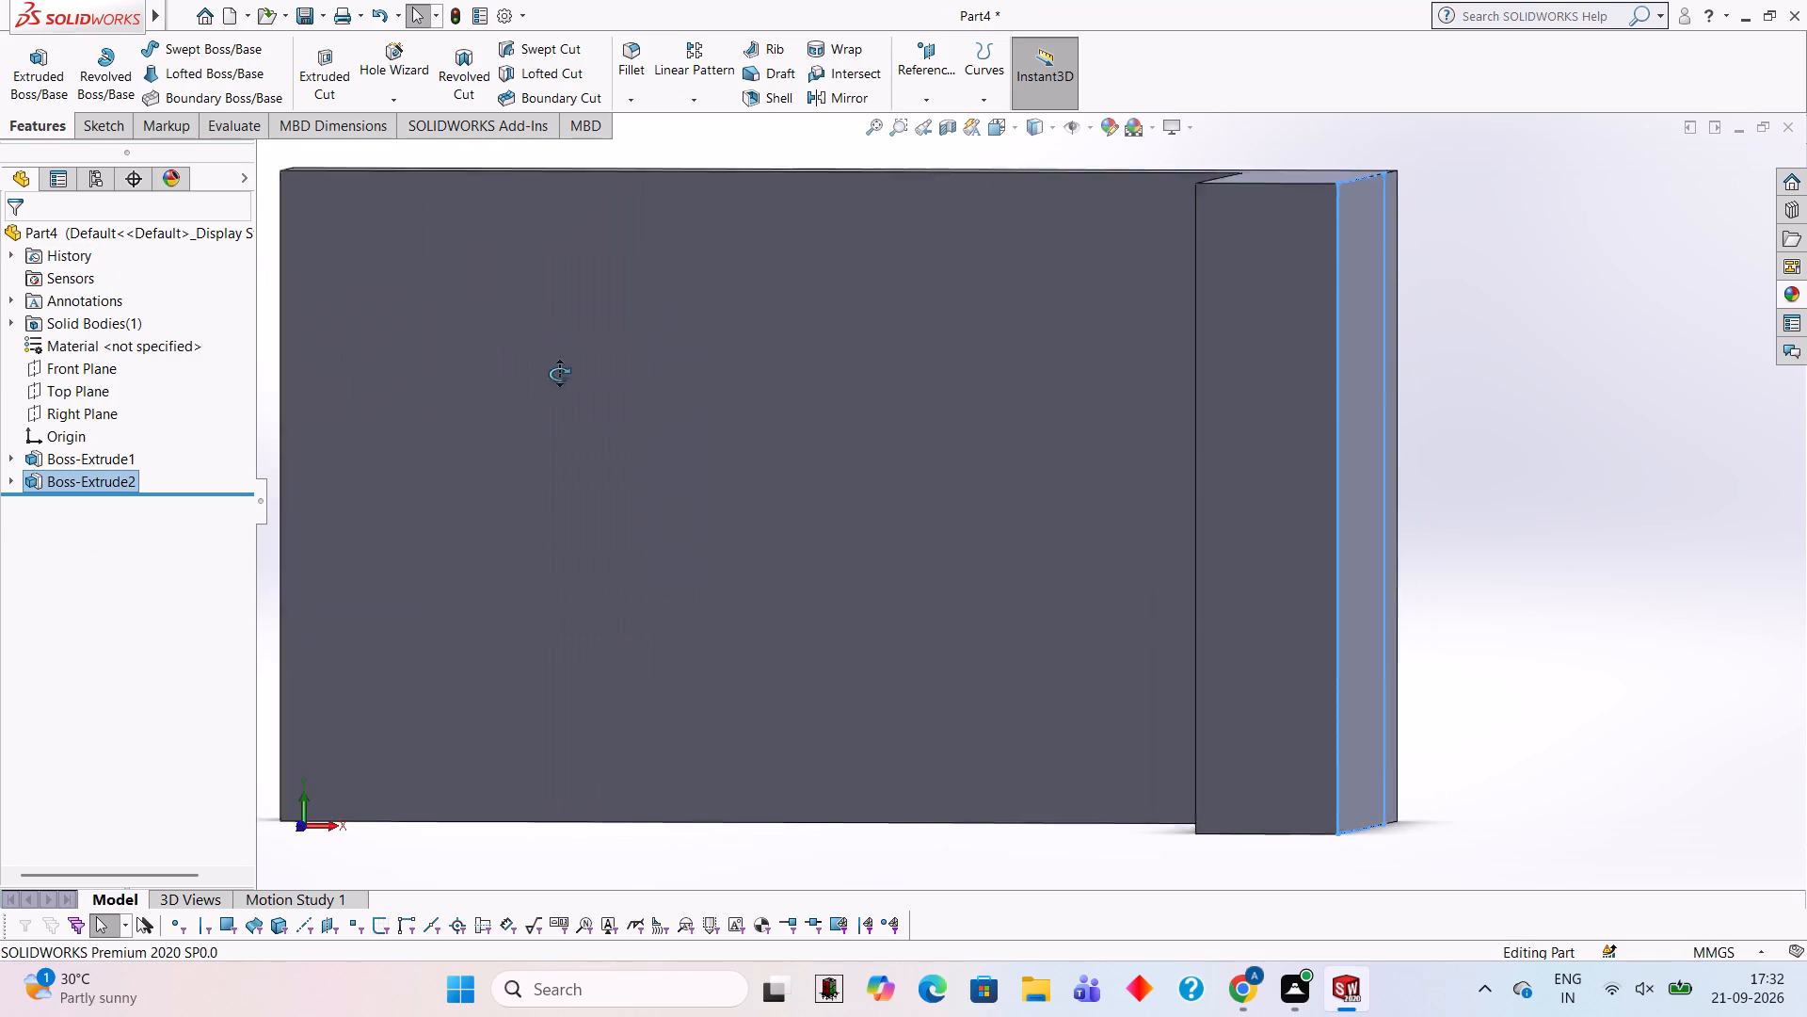
middle_drag(559, 374, 641, 406)
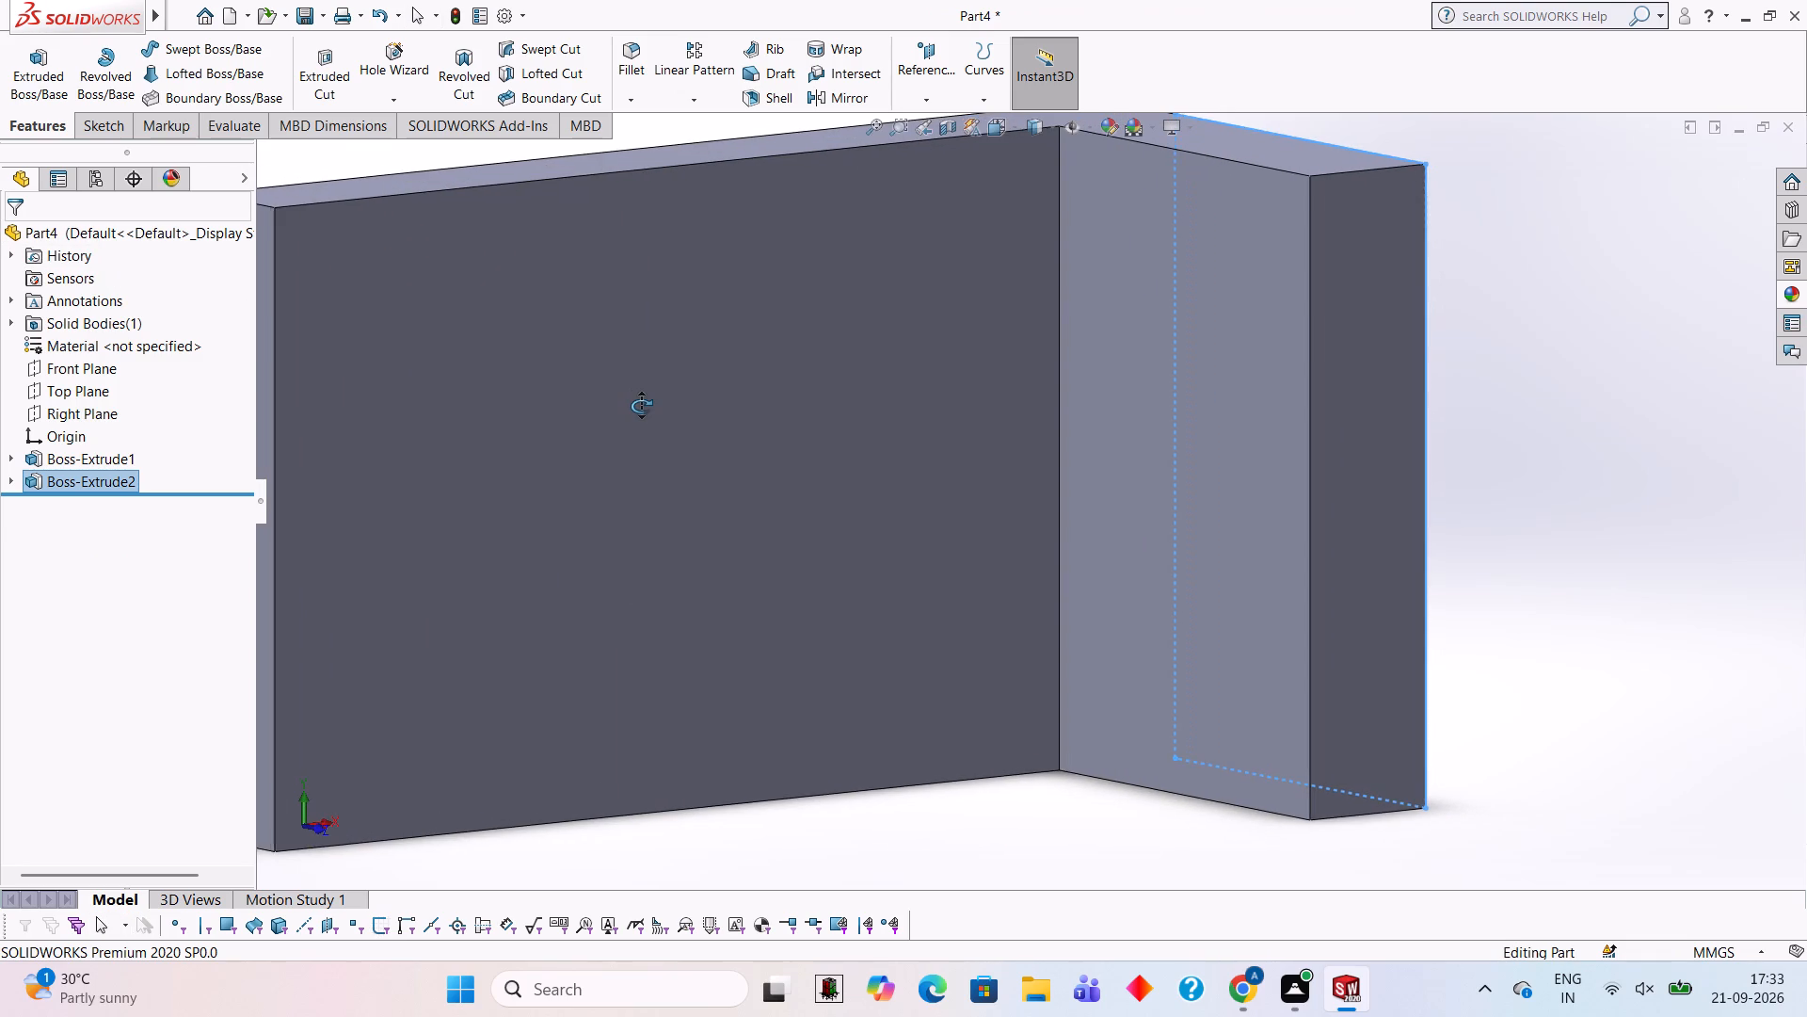
middle_drag(641, 406, 767, 392)
click(925, 356)
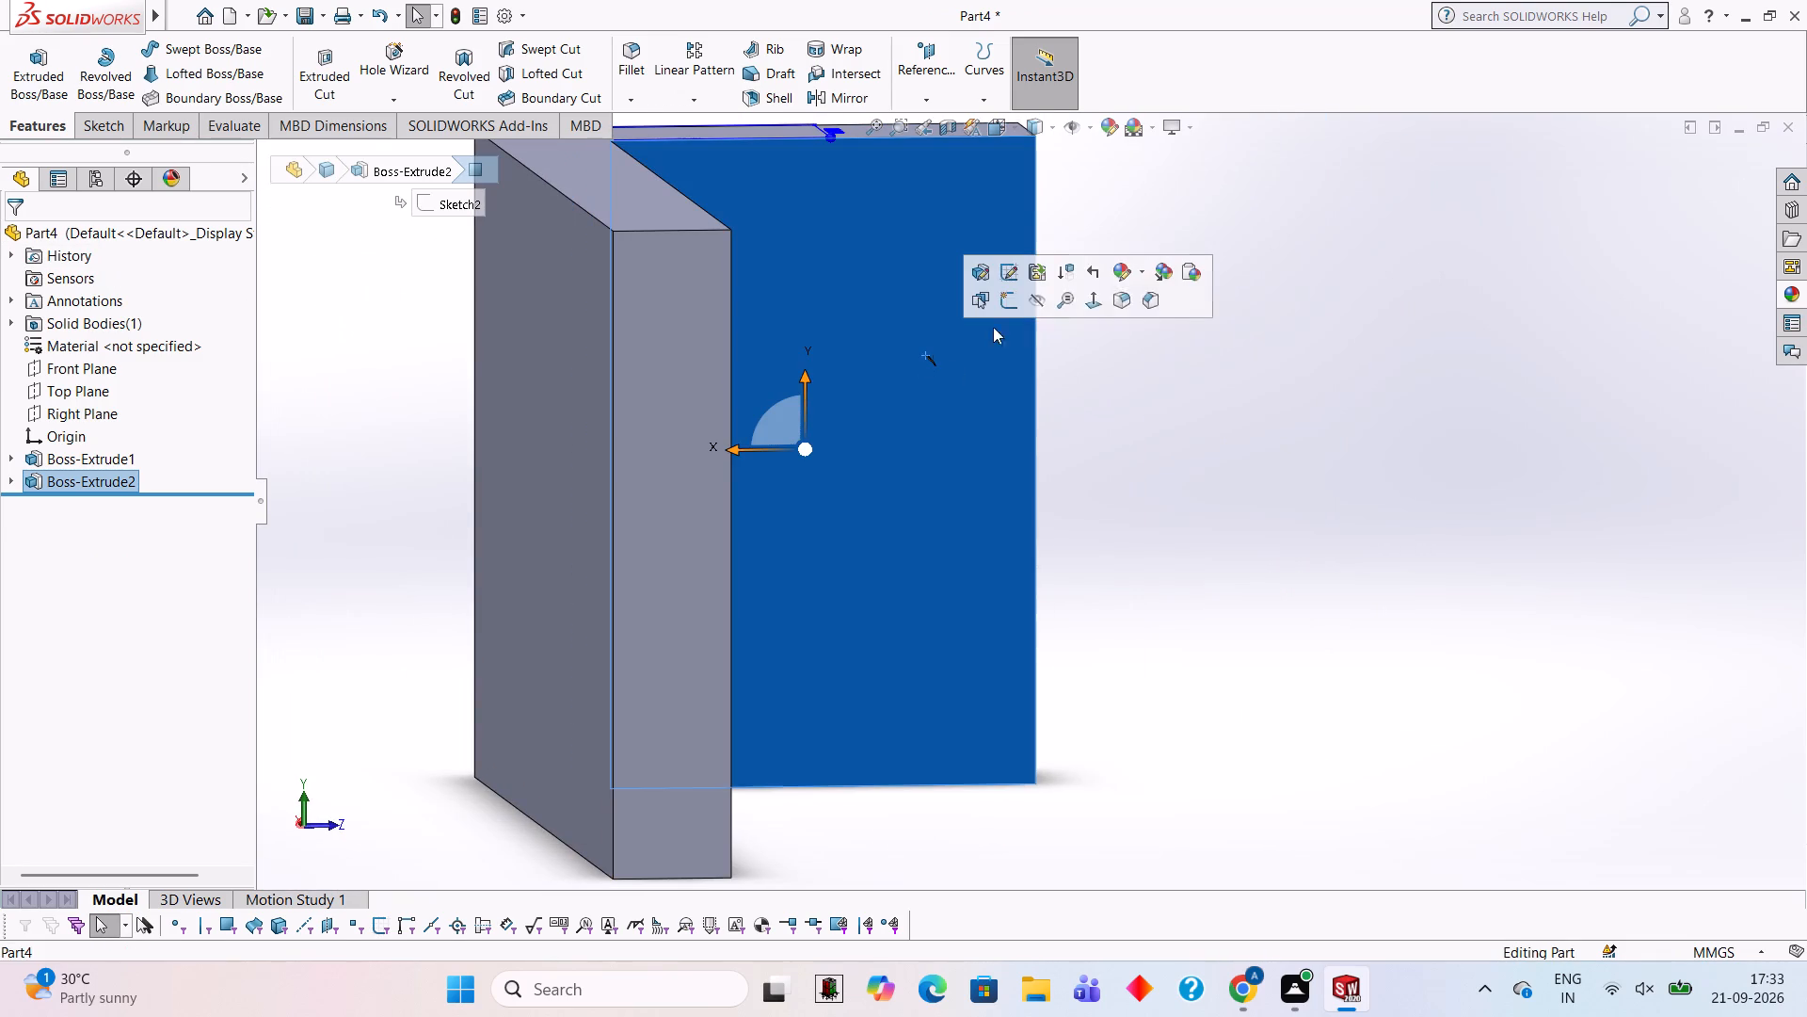
click(999, 299)
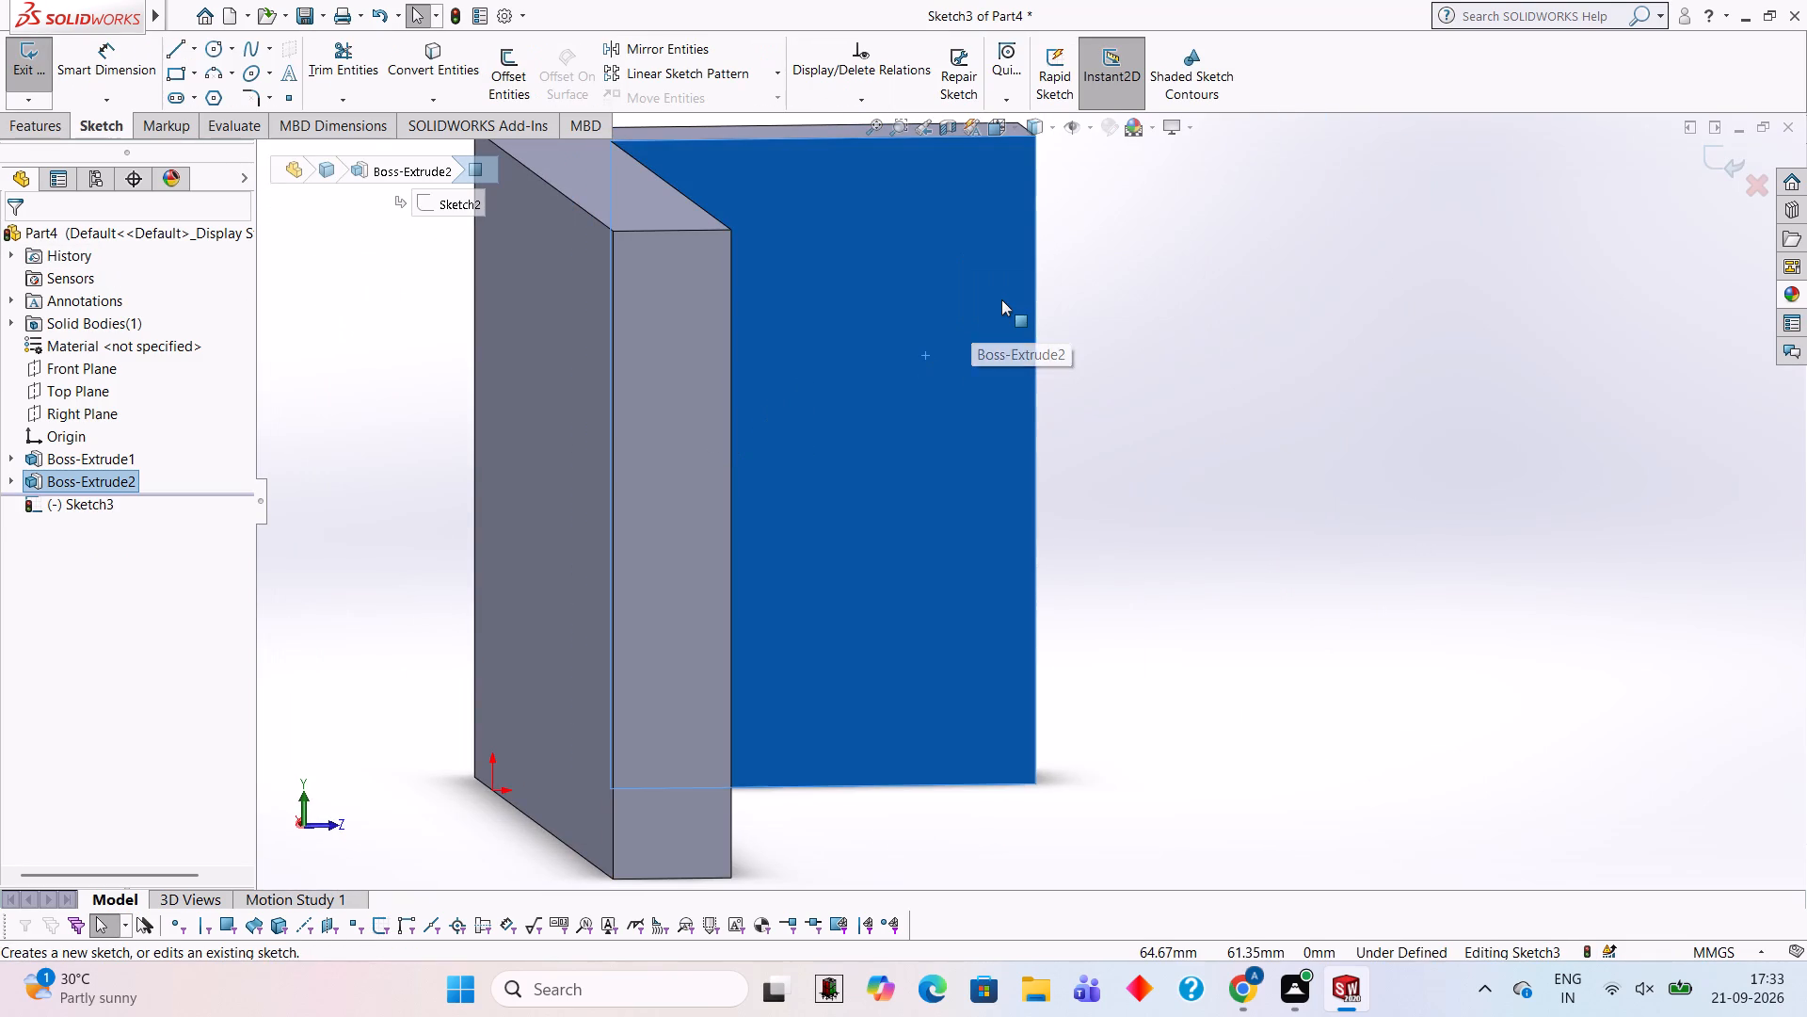
key(ctrl+8)
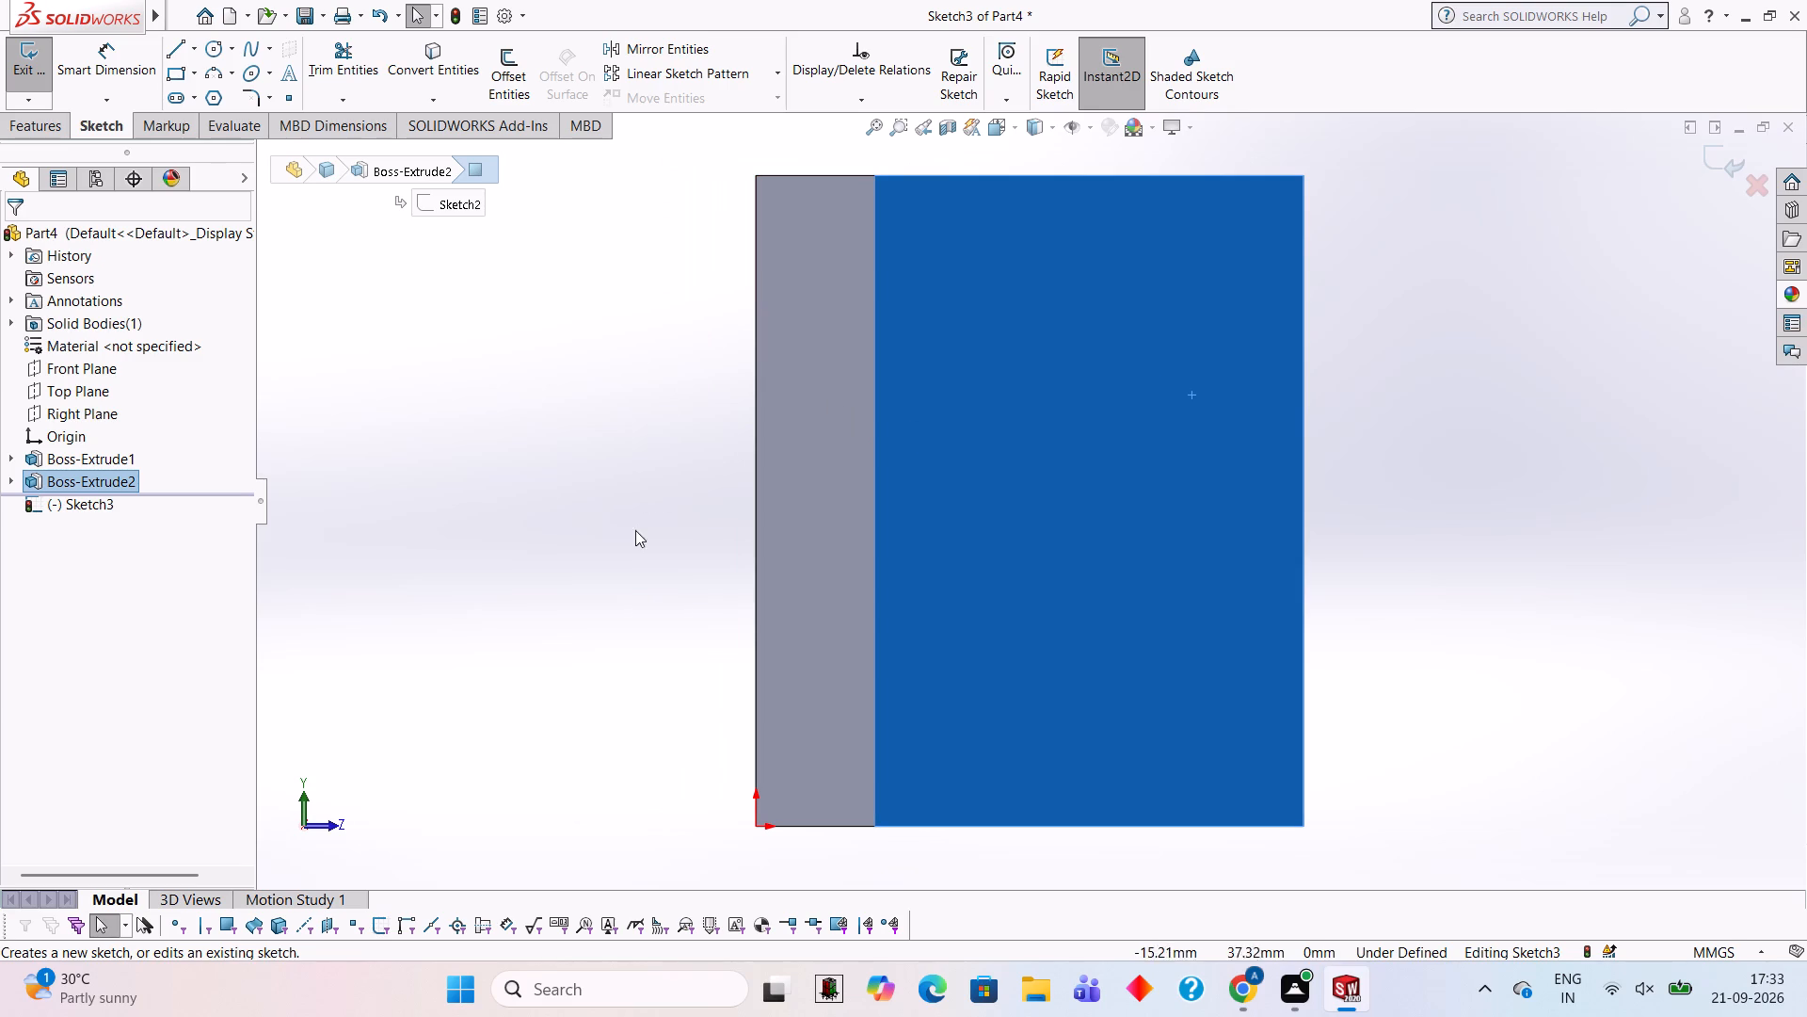
click(210, 45)
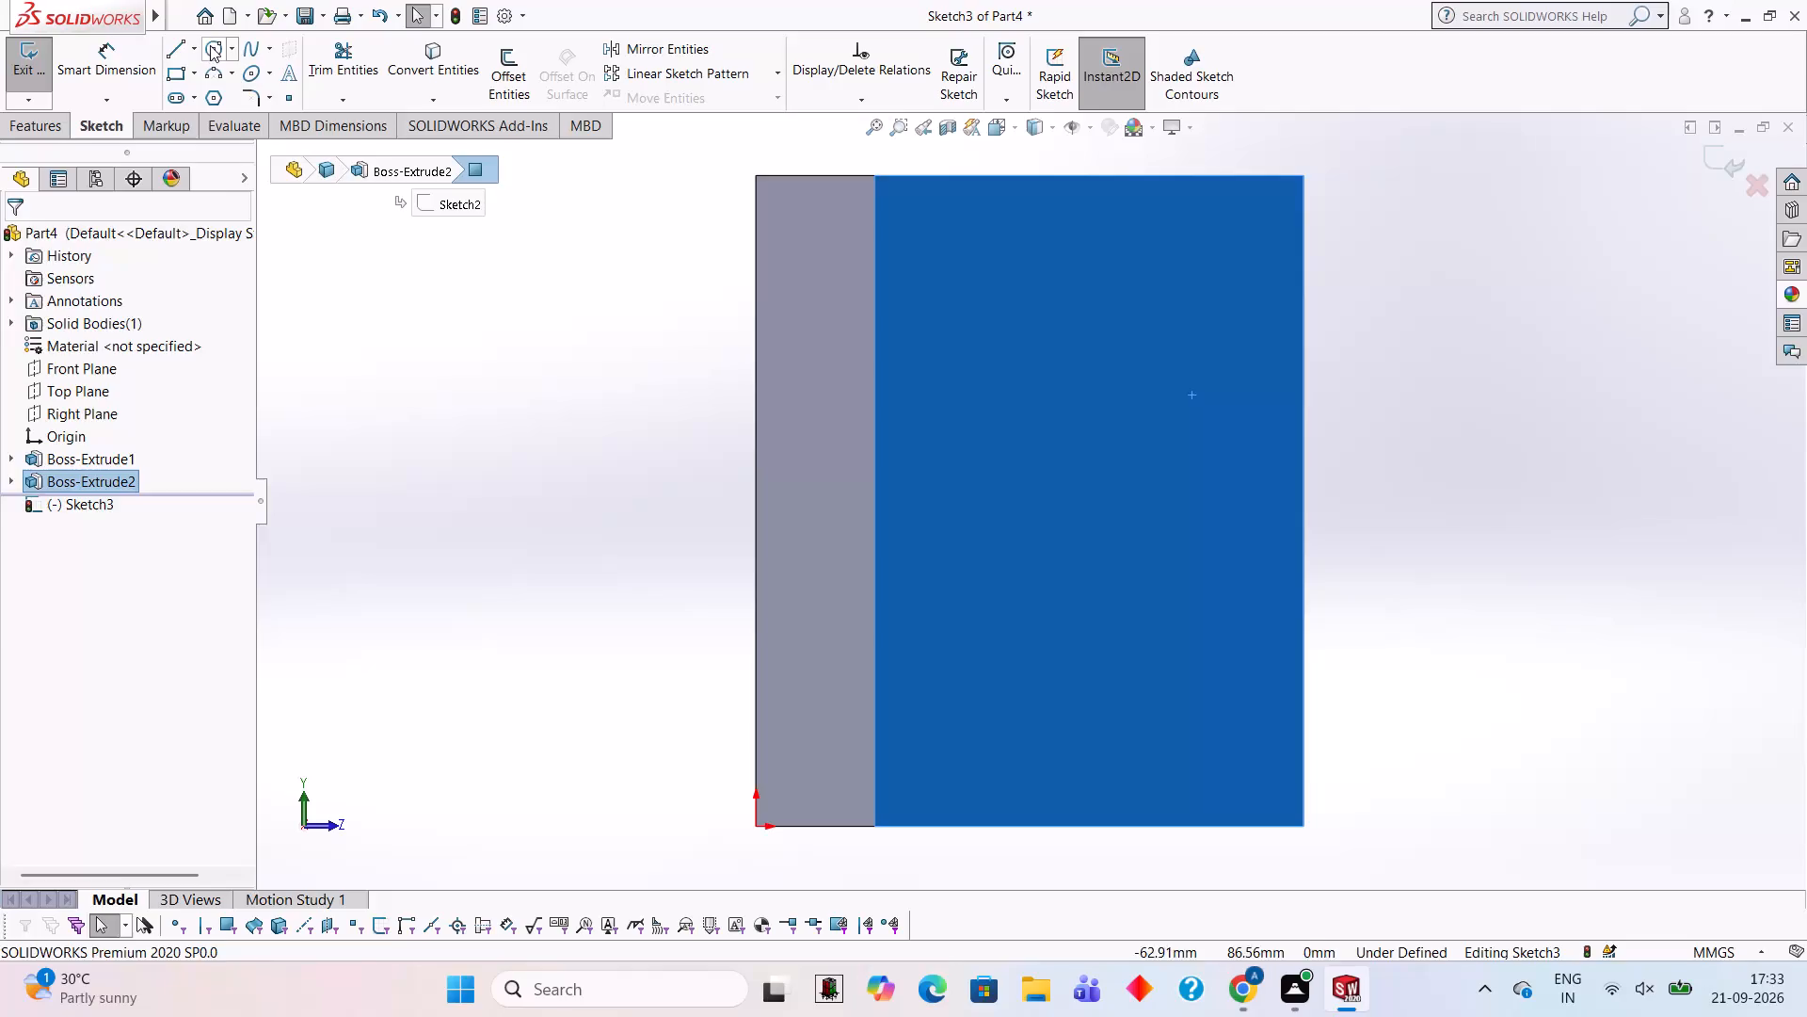
click(1300, 500)
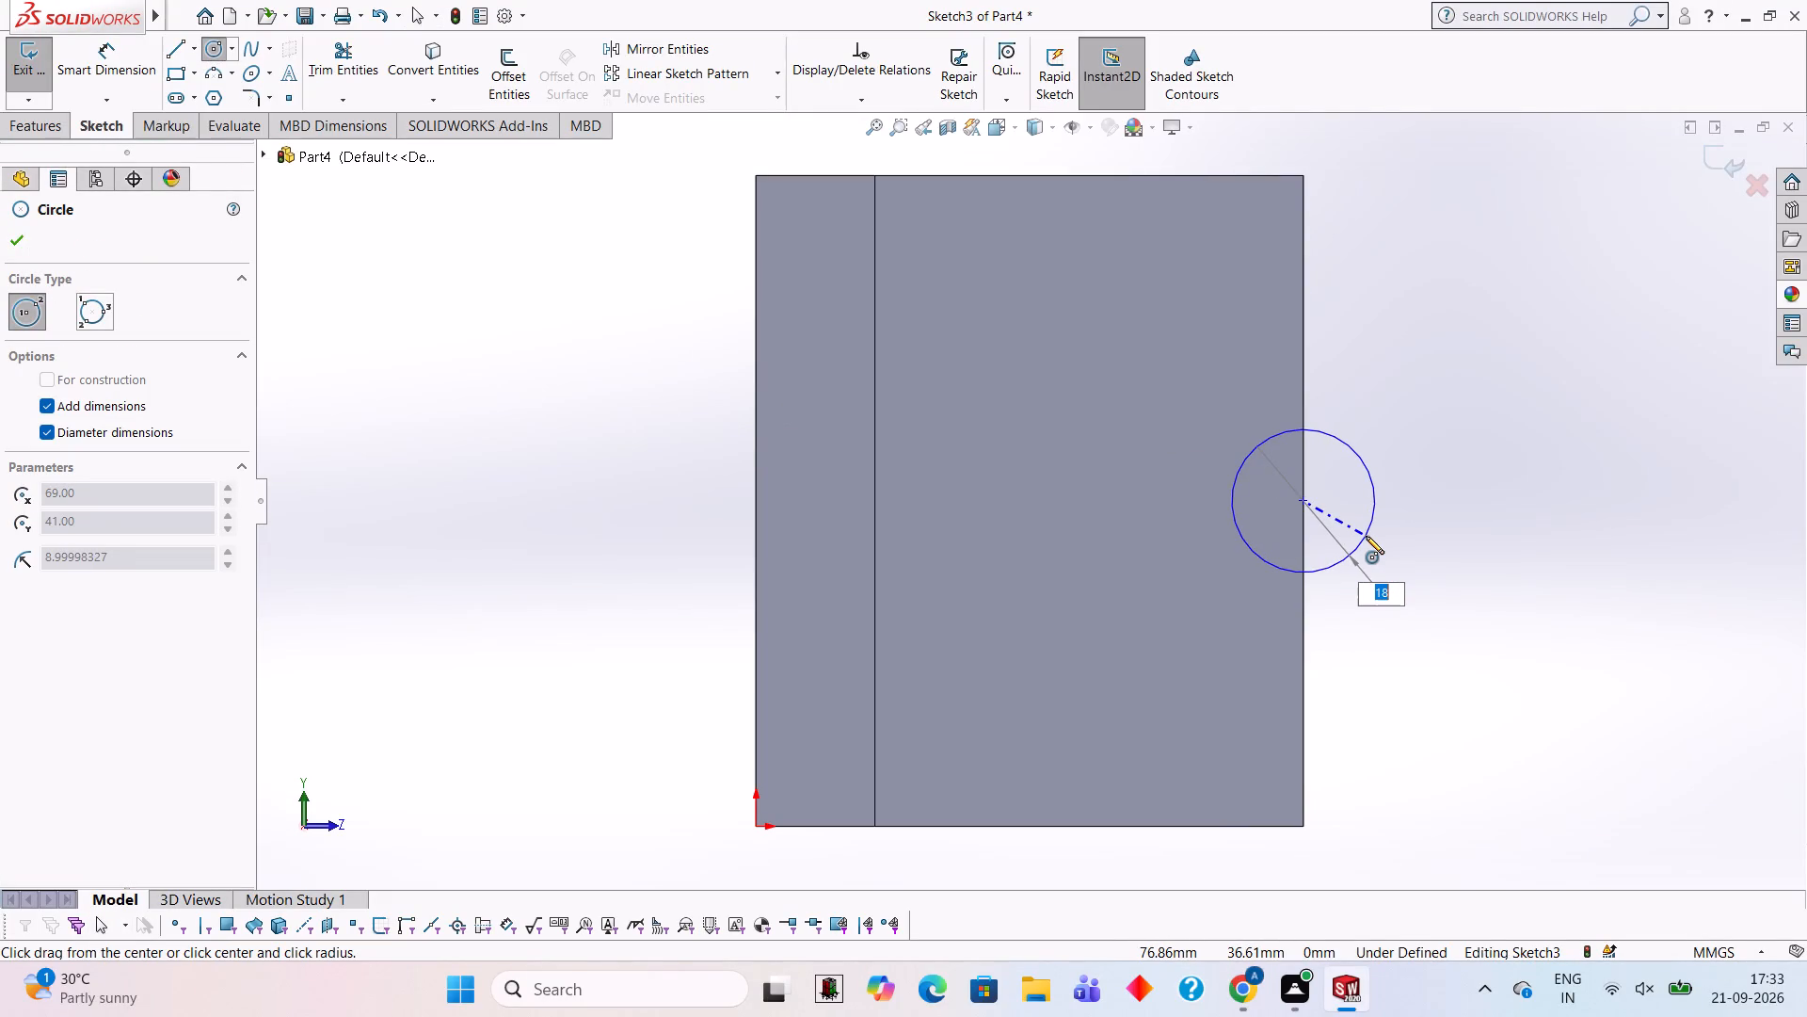
text(44)
key(Return)
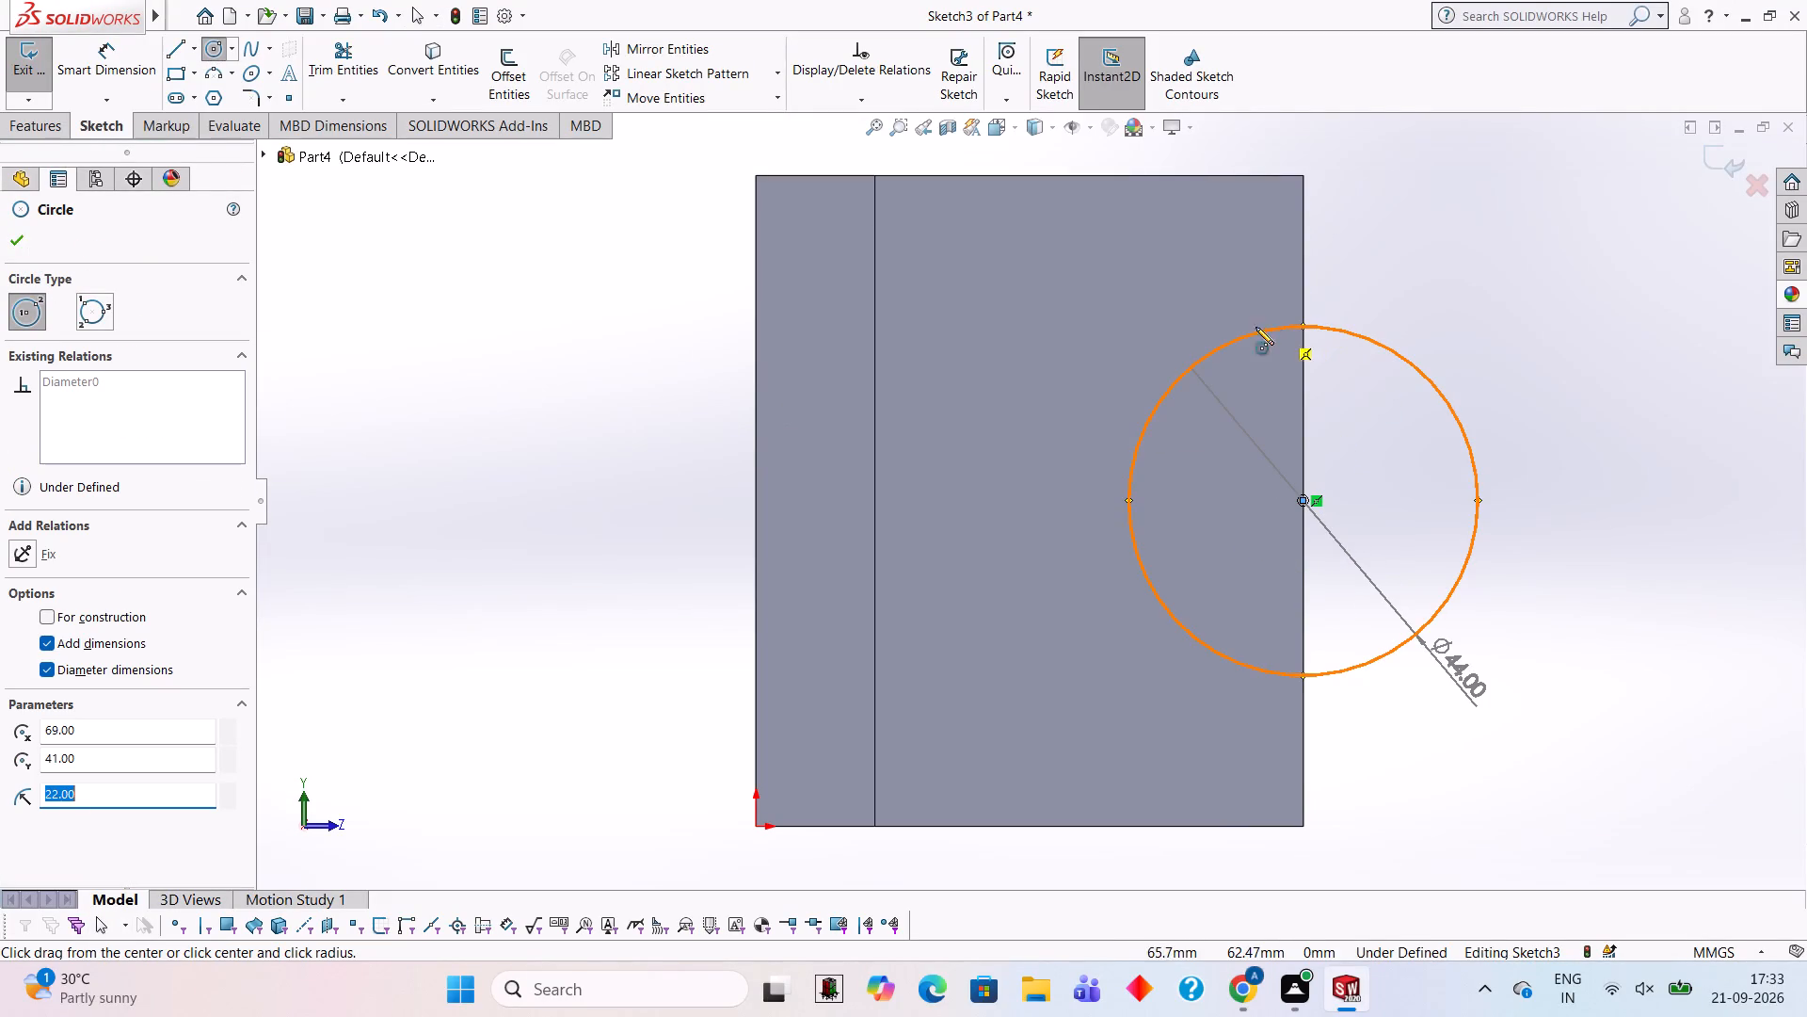
Draw a vertical line across the circle's diameter along the wall edge and trim away the outer half to leave a semicircle.
click(175, 50)
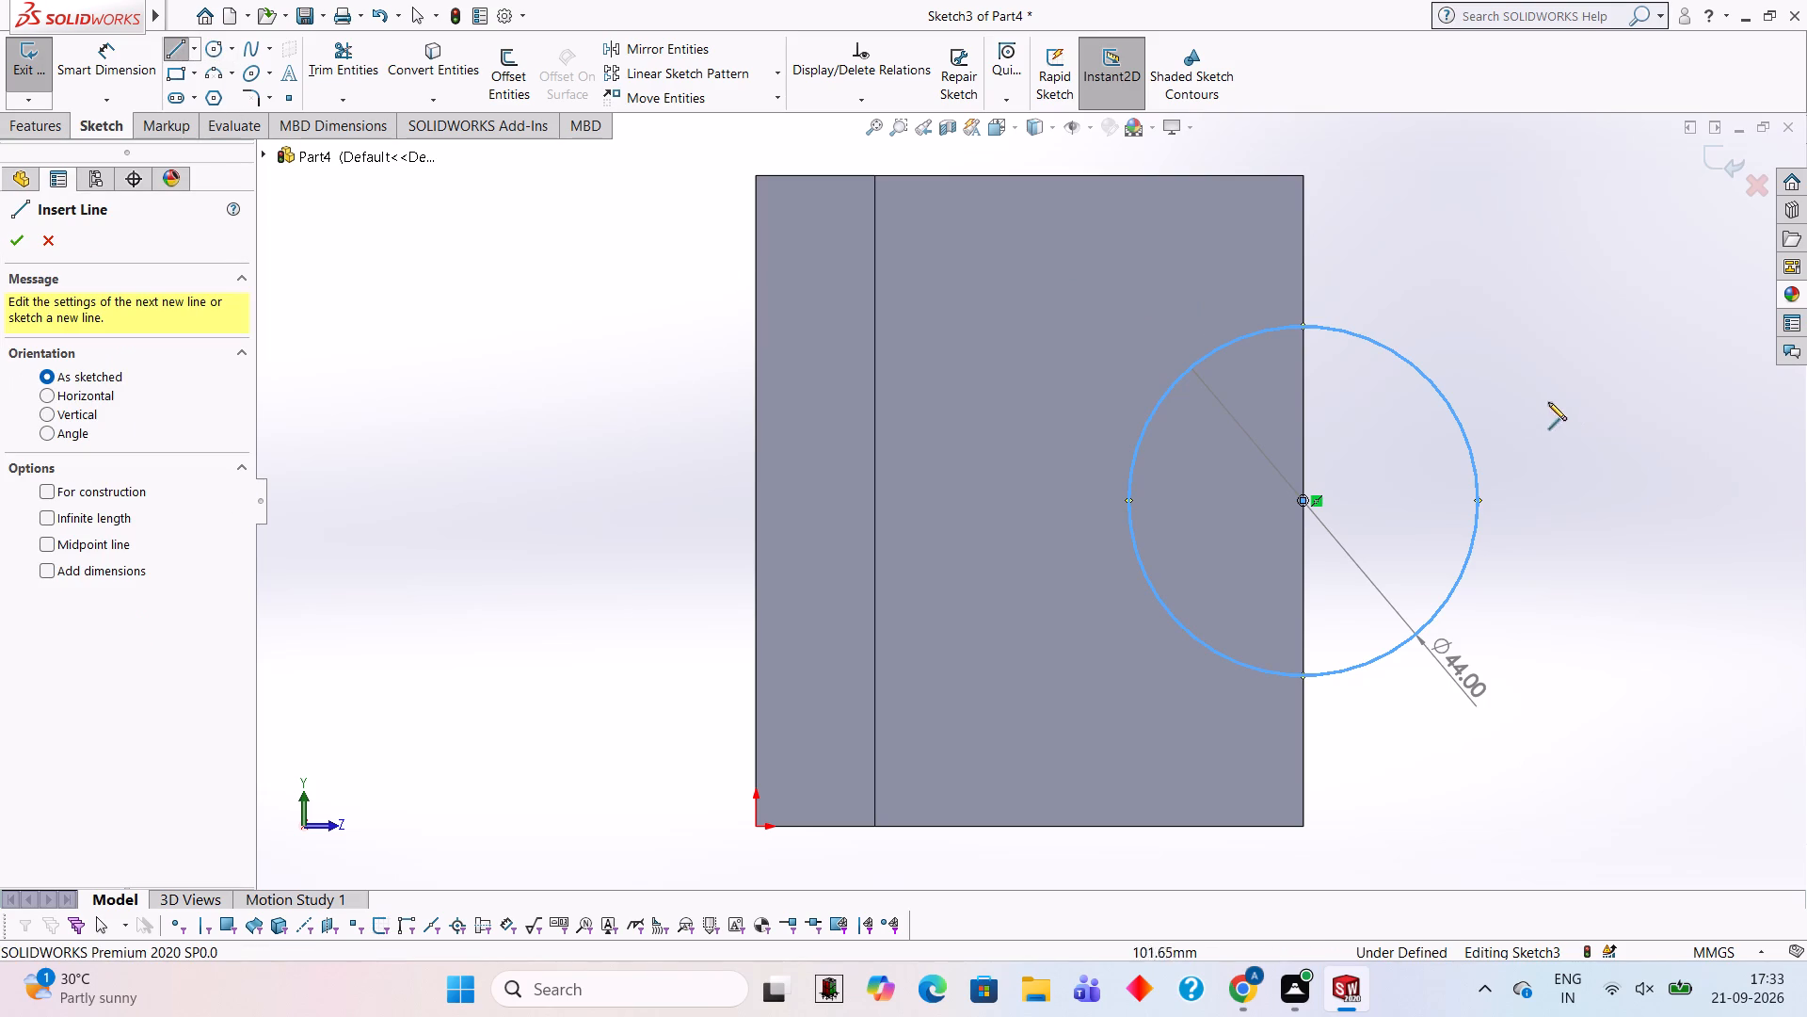
click(1302, 323)
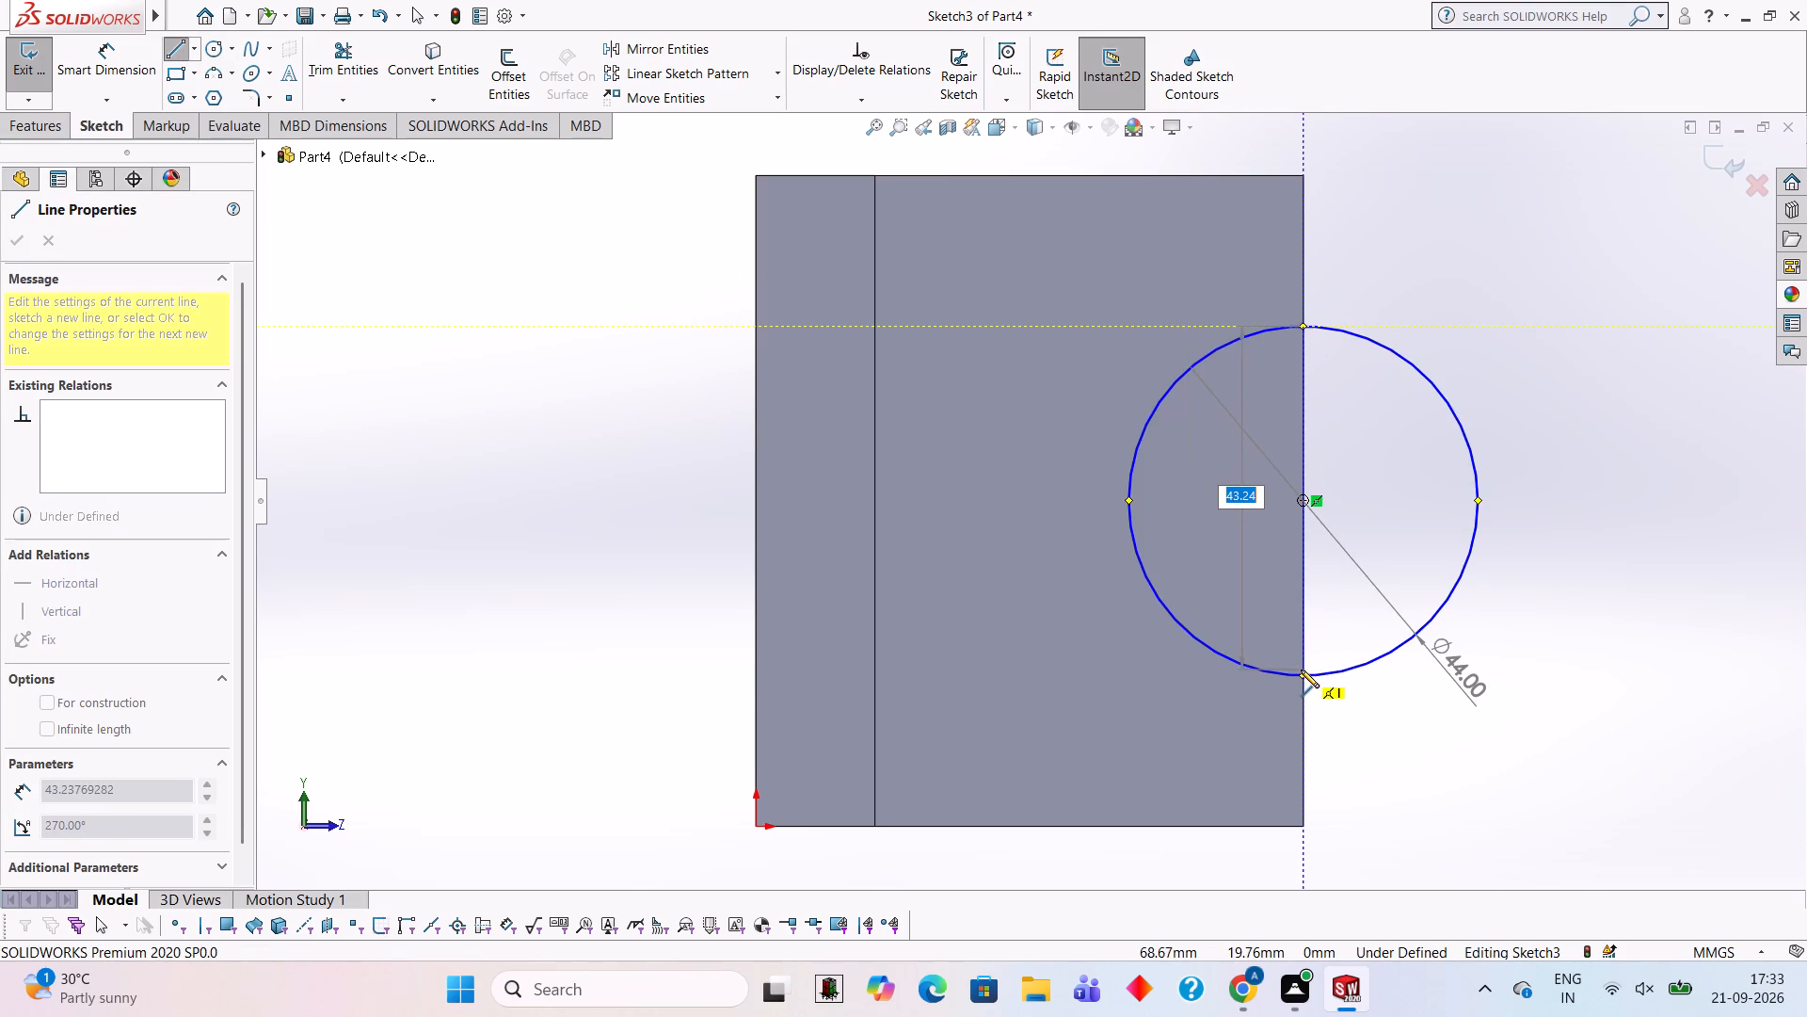
click(1301, 672)
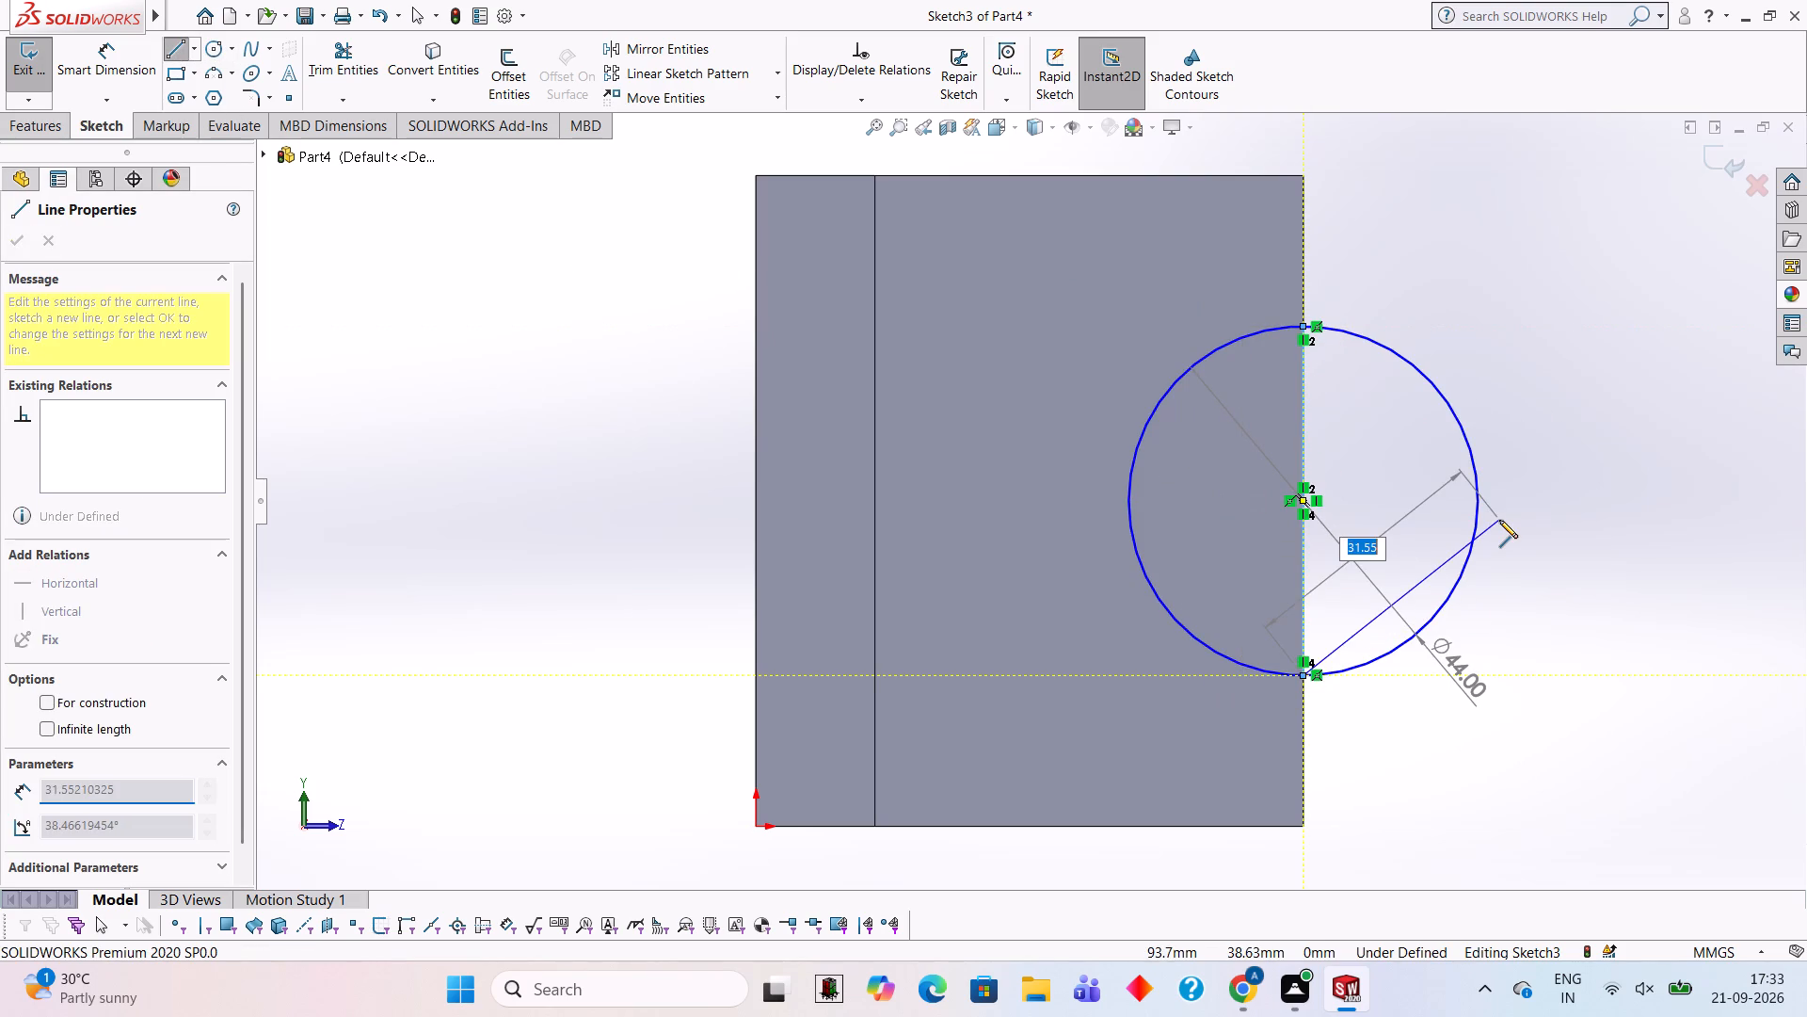
key(Escape)
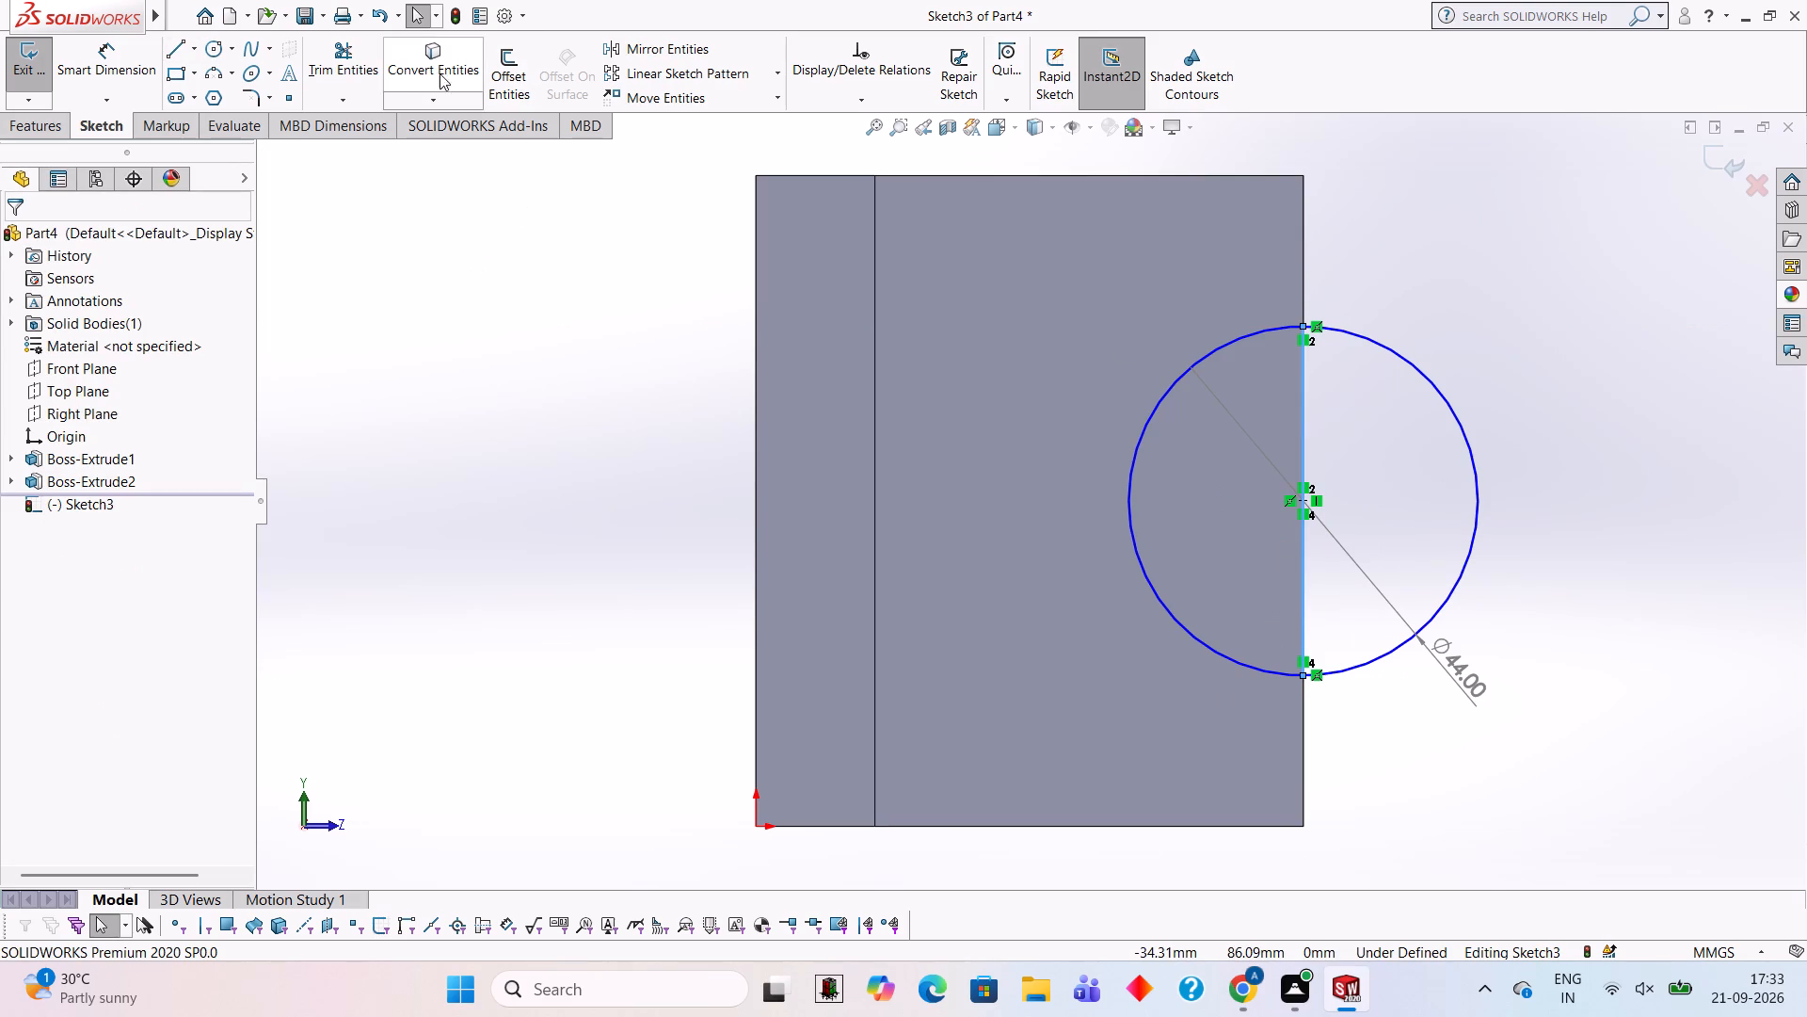
click(356, 64)
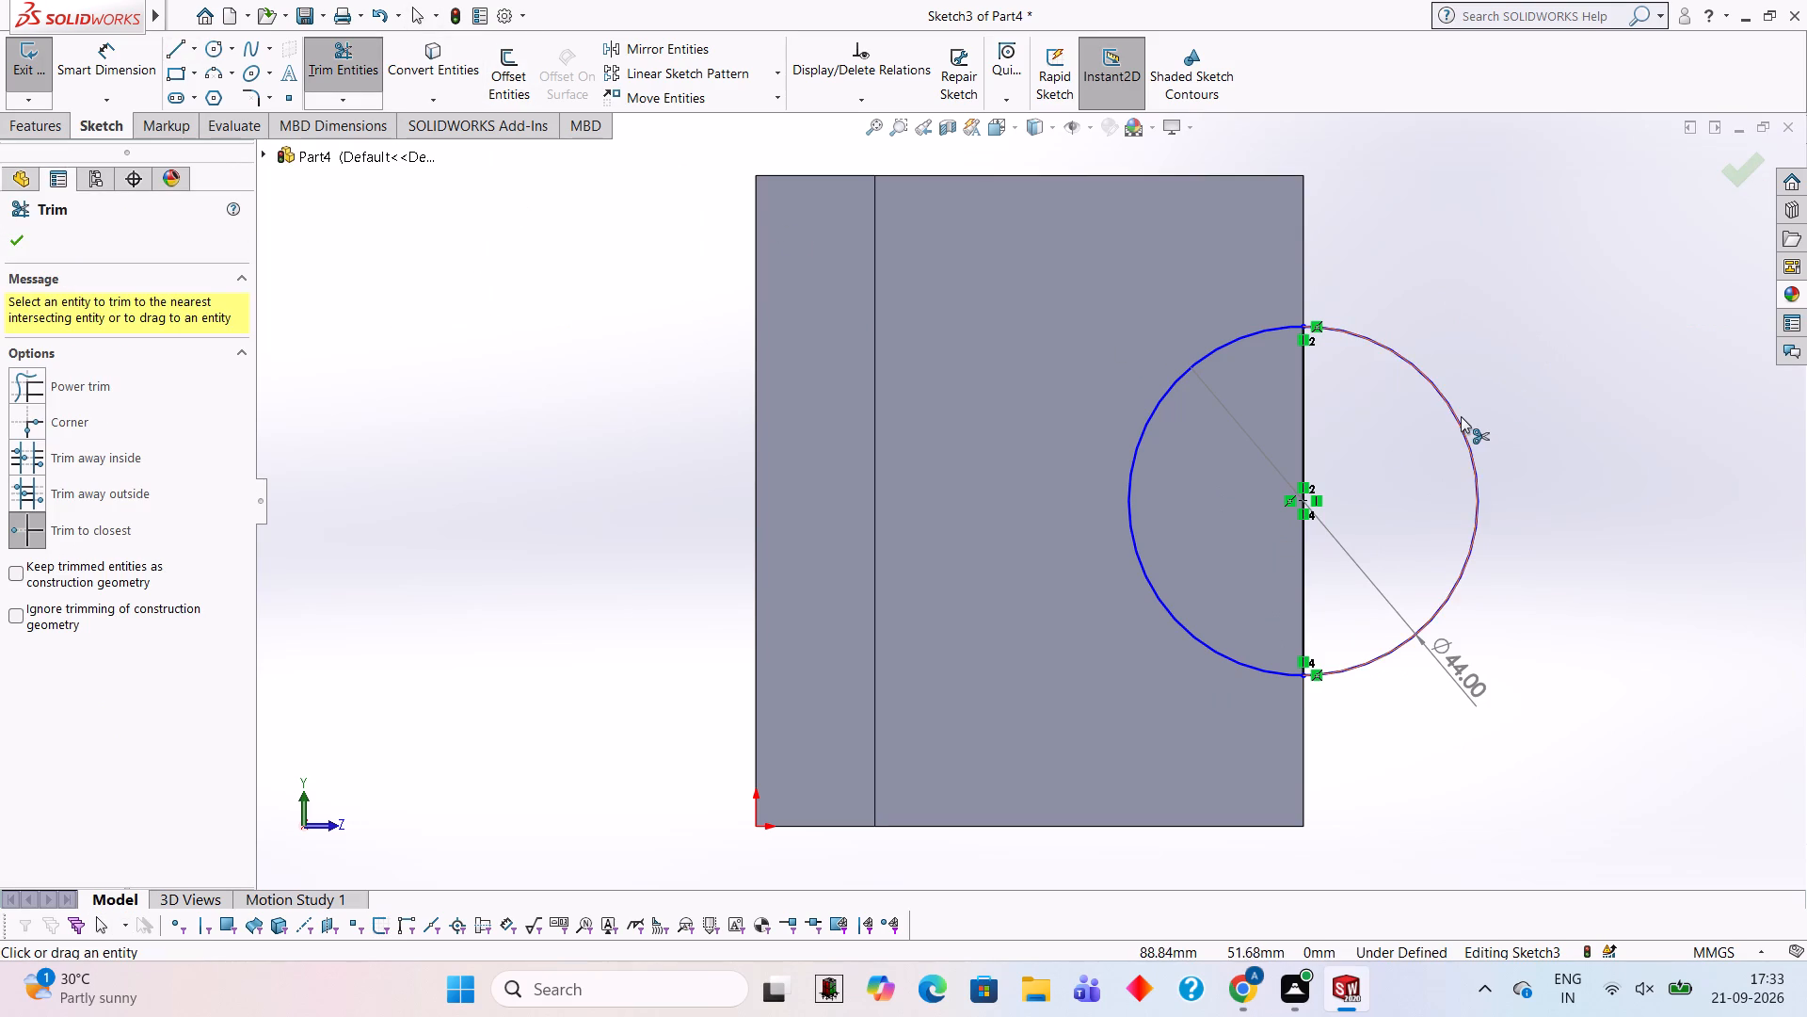
click(1461, 416)
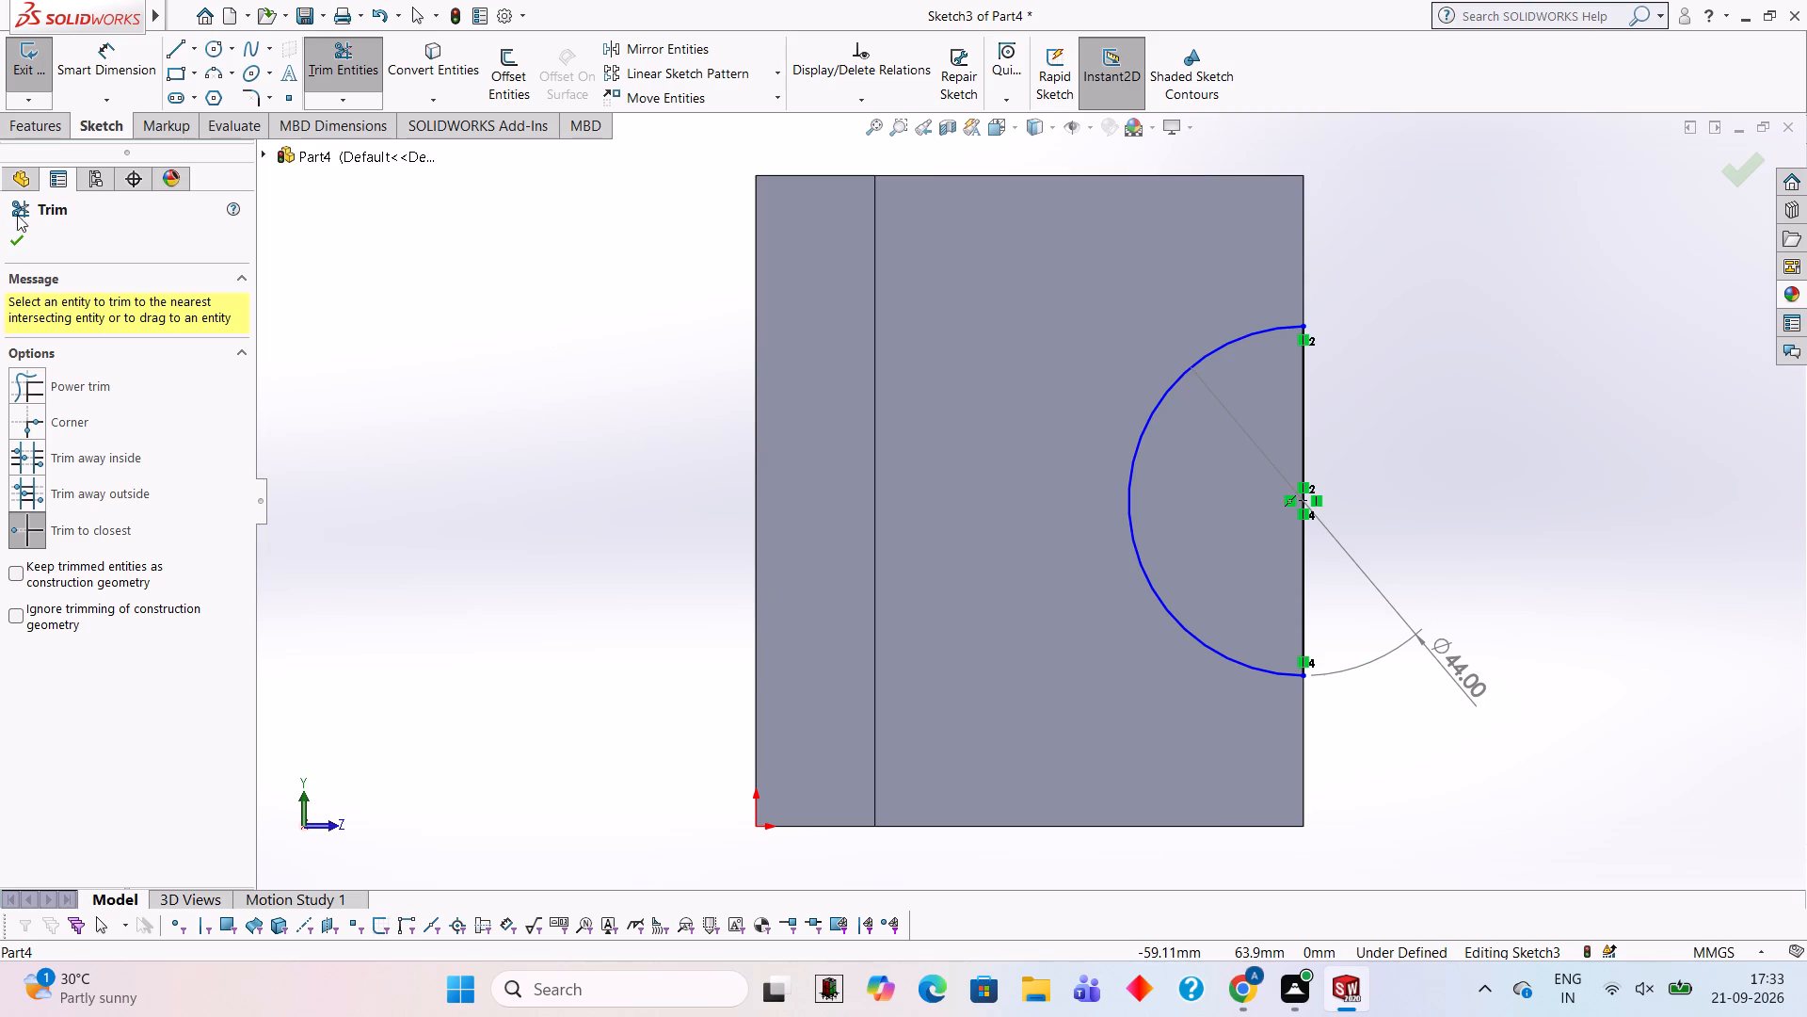
Extrude the semicircle as a merged boss with a blind depth of 10 mm from the wall's inner face.
click(57, 129)
click(38, 71)
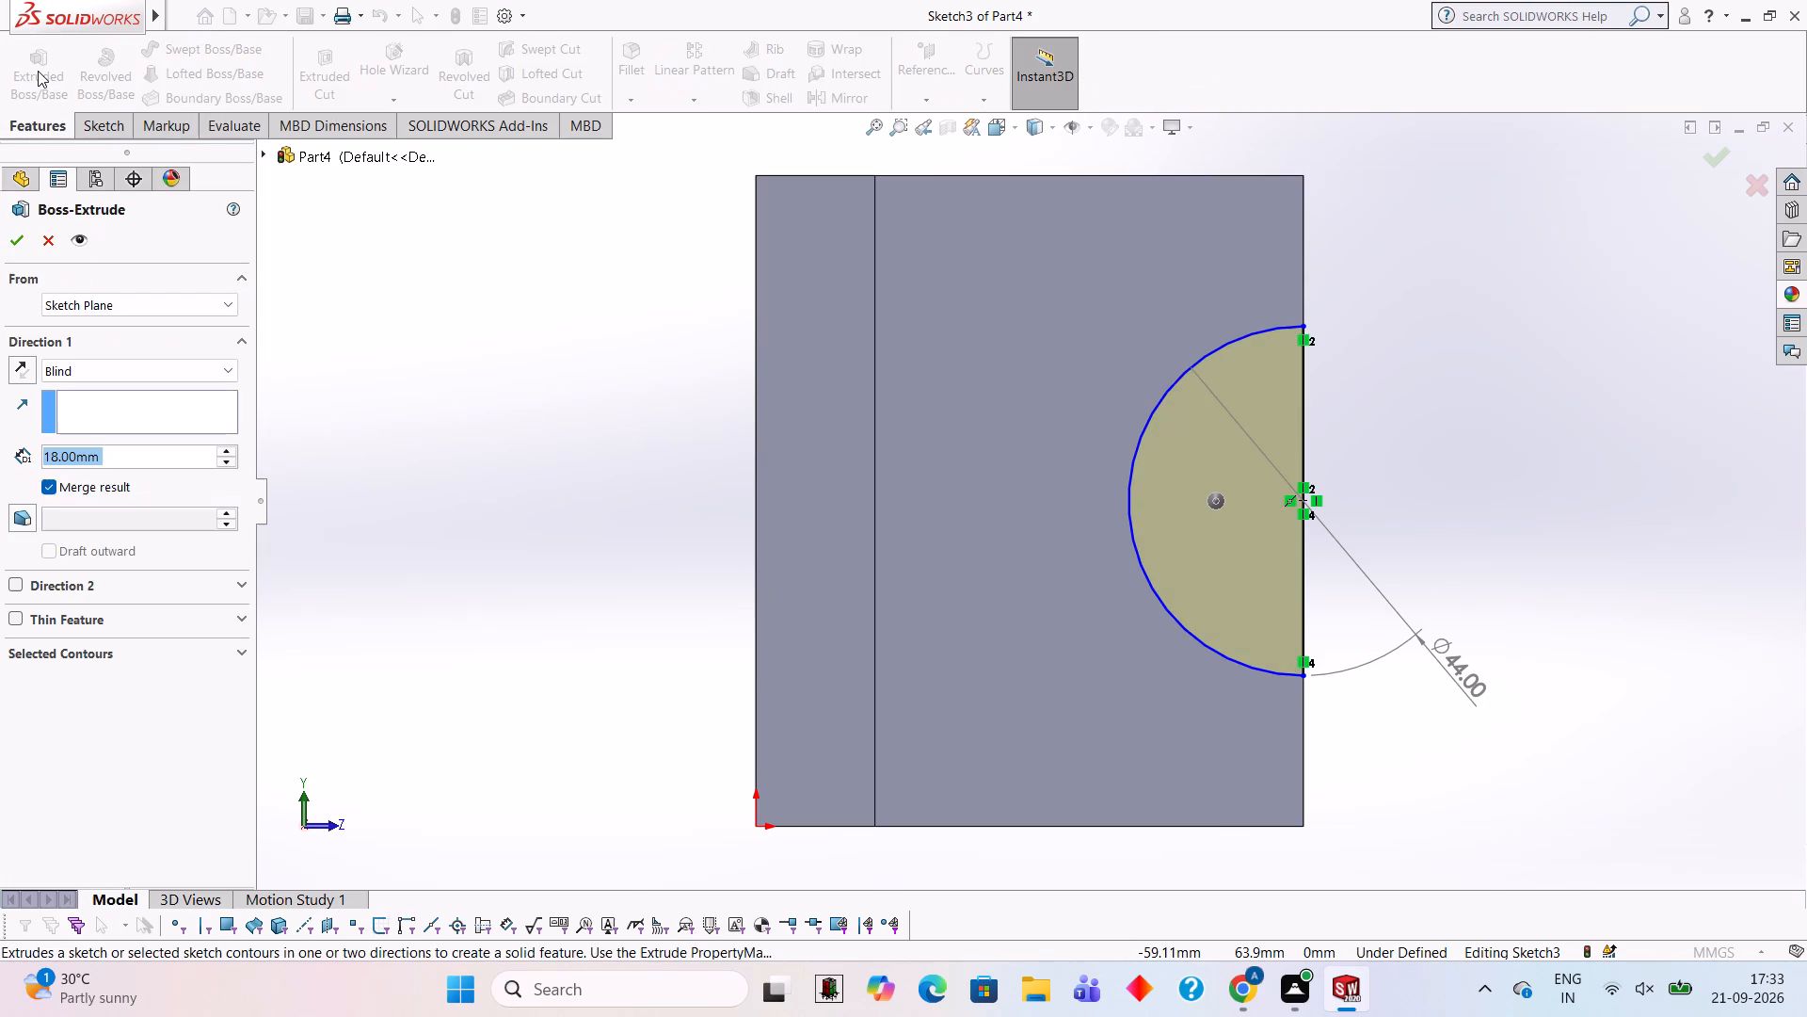
text(10)
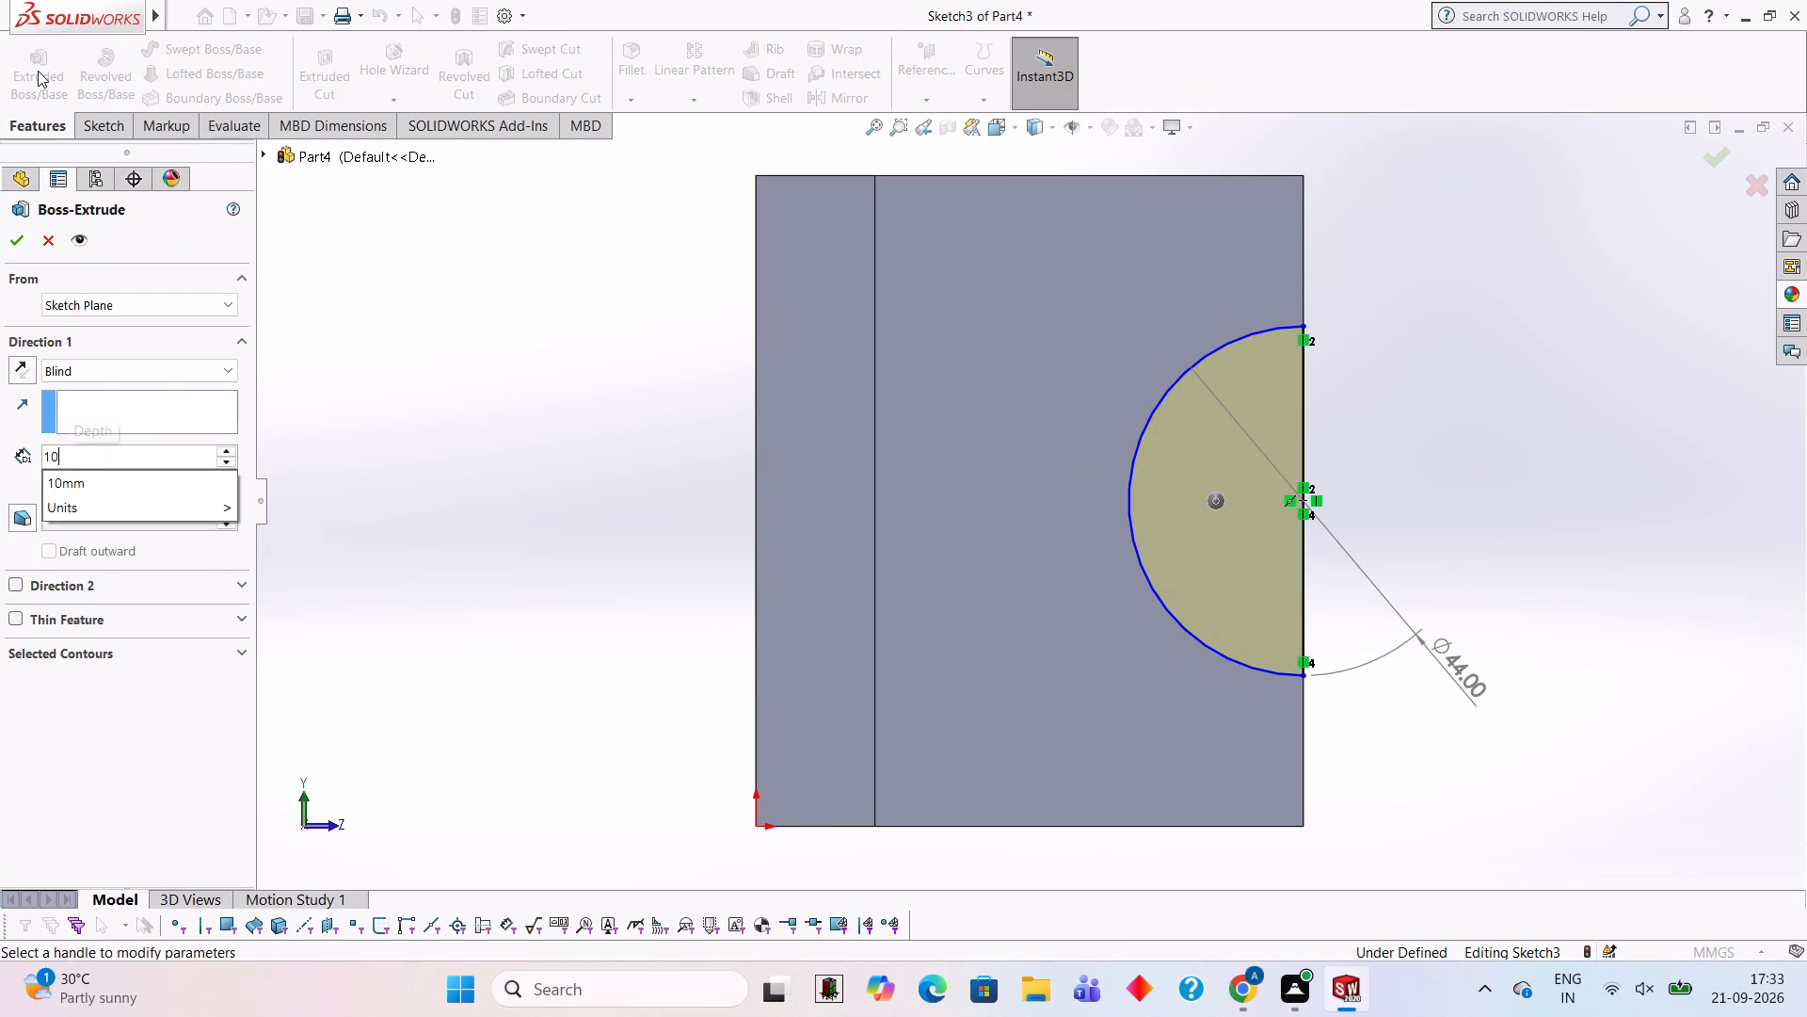
key(Return)
click(15, 248)
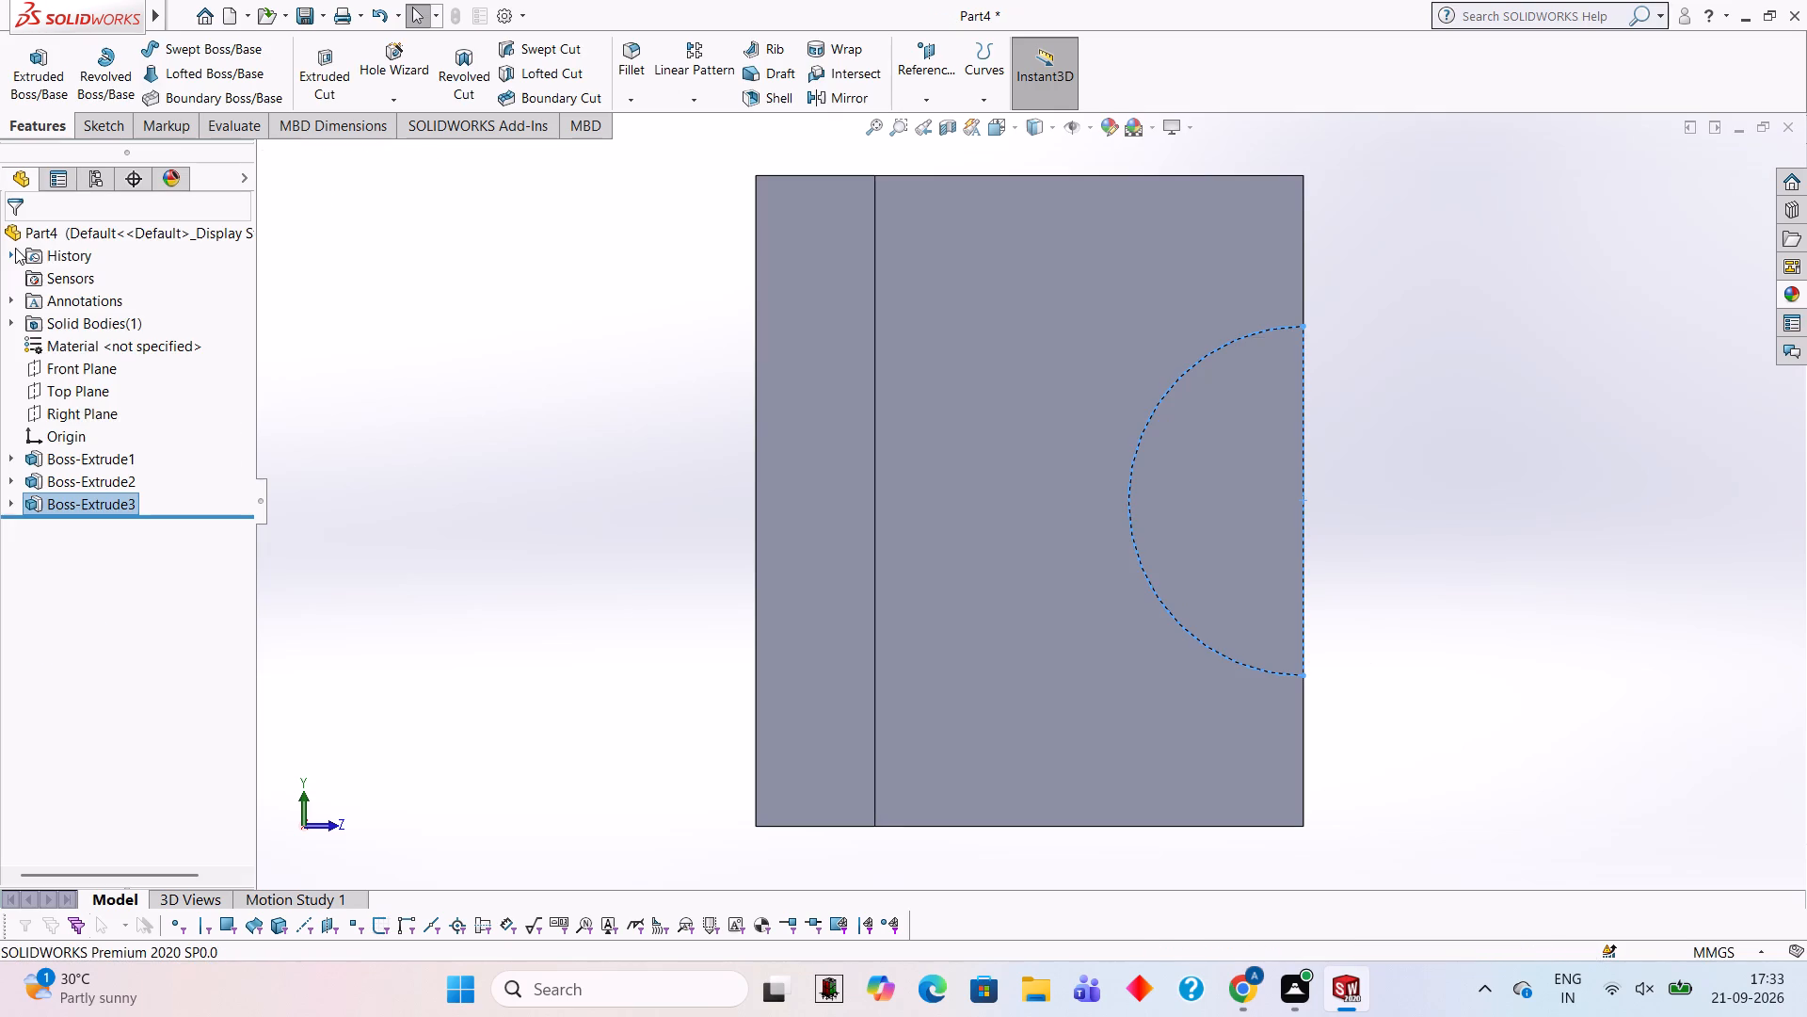
click(1508, 294)
On the semicircular boss's flat face, sketch a 28 mm diameter circle centred on the midpoint of its straight edge.
middle_drag(1506, 294, 1479, 295)
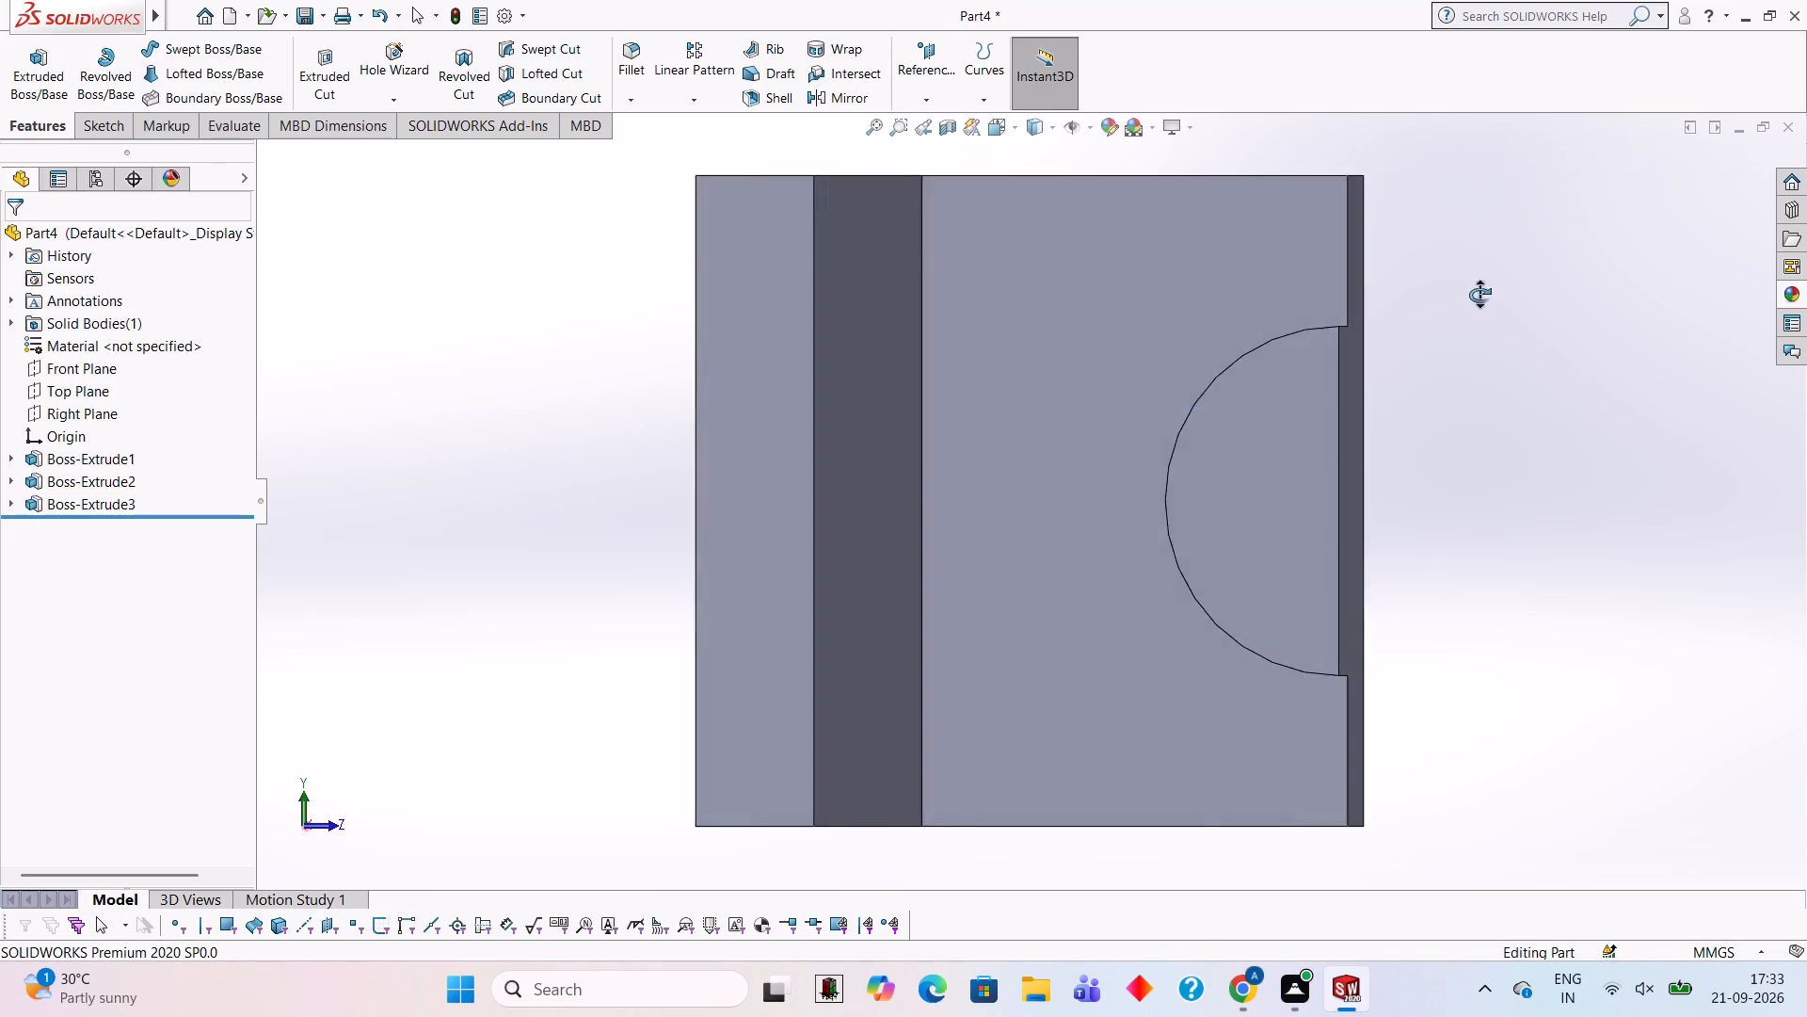
middle_drag(1479, 295, 1394, 284)
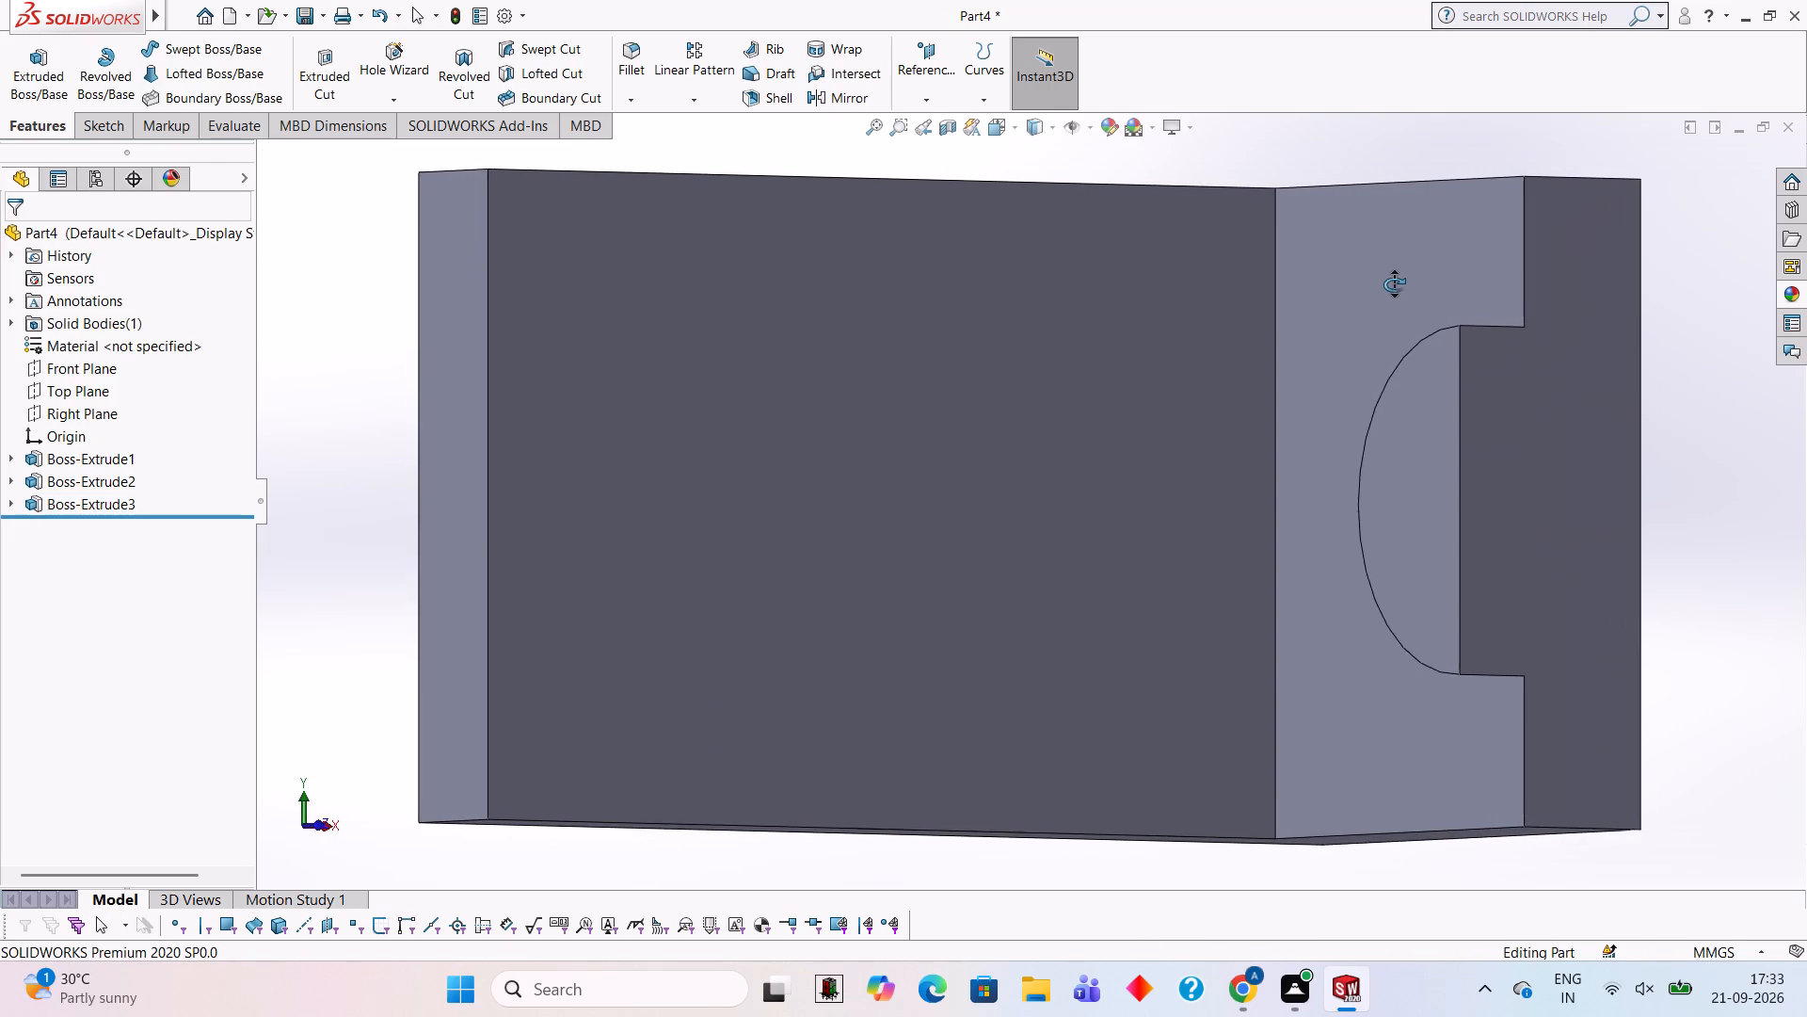
middle_drag(1394, 284, 1431, 279)
click(1401, 493)
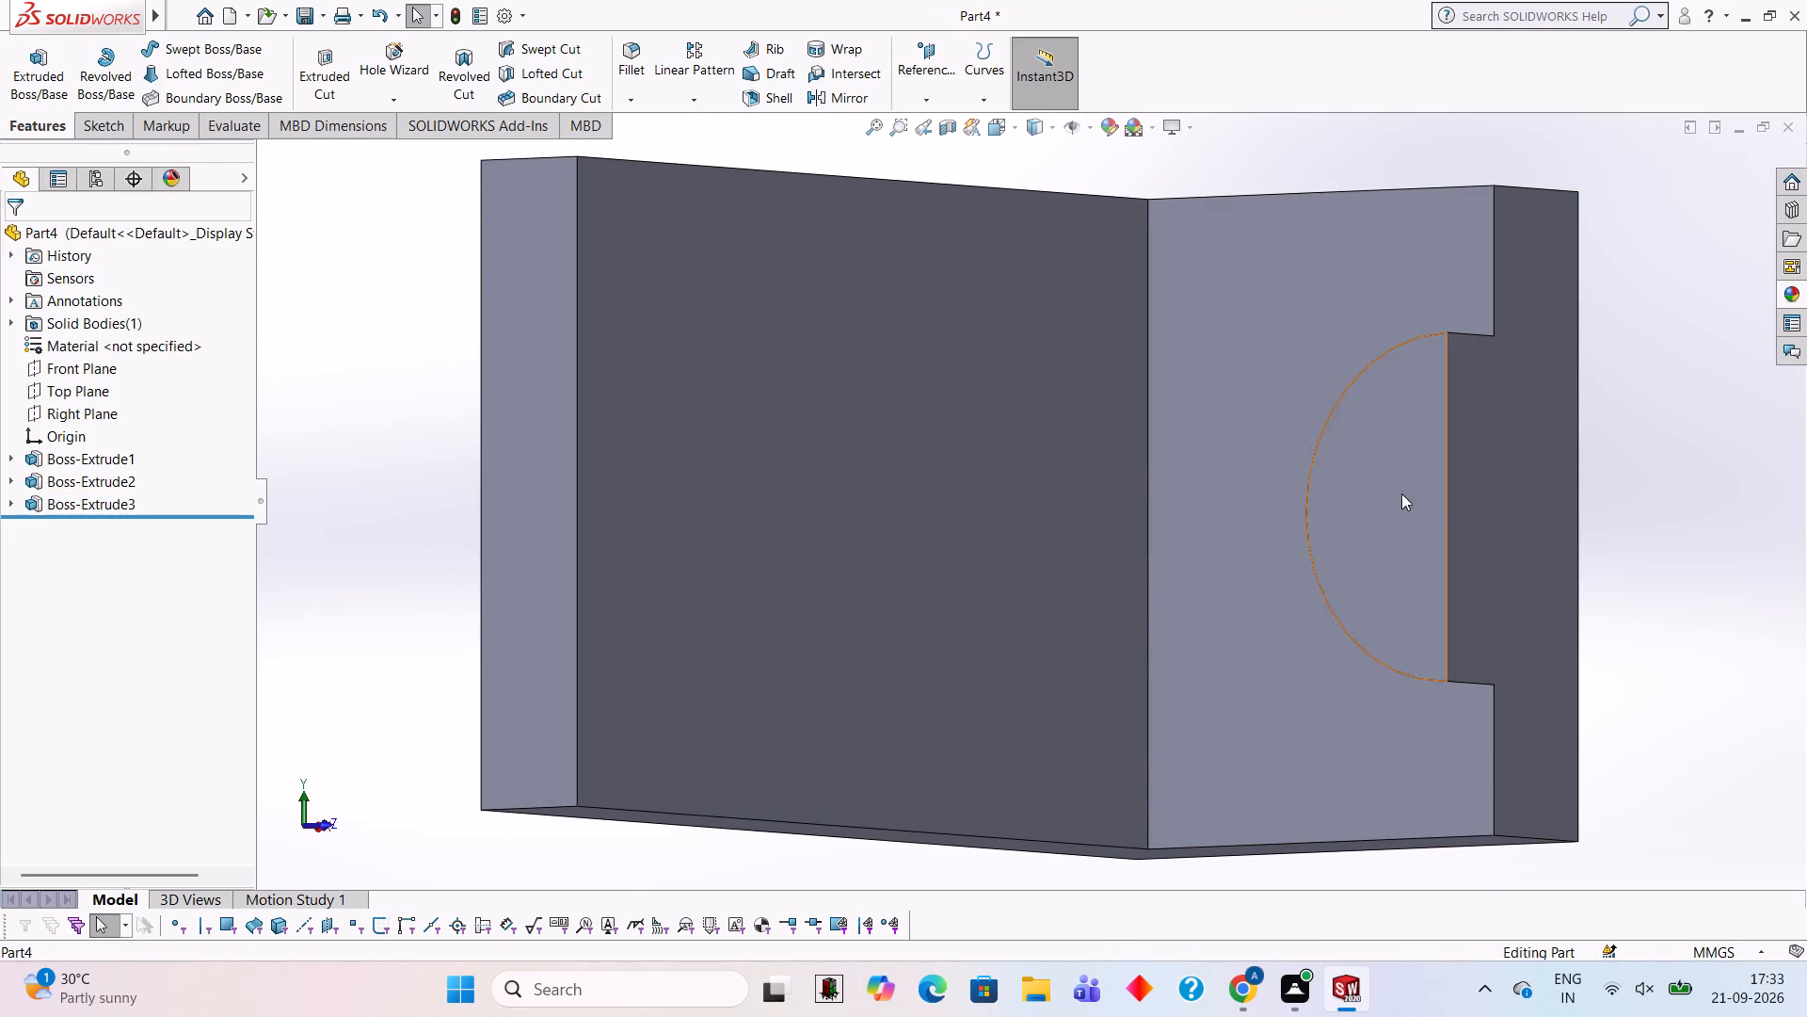
click(1484, 435)
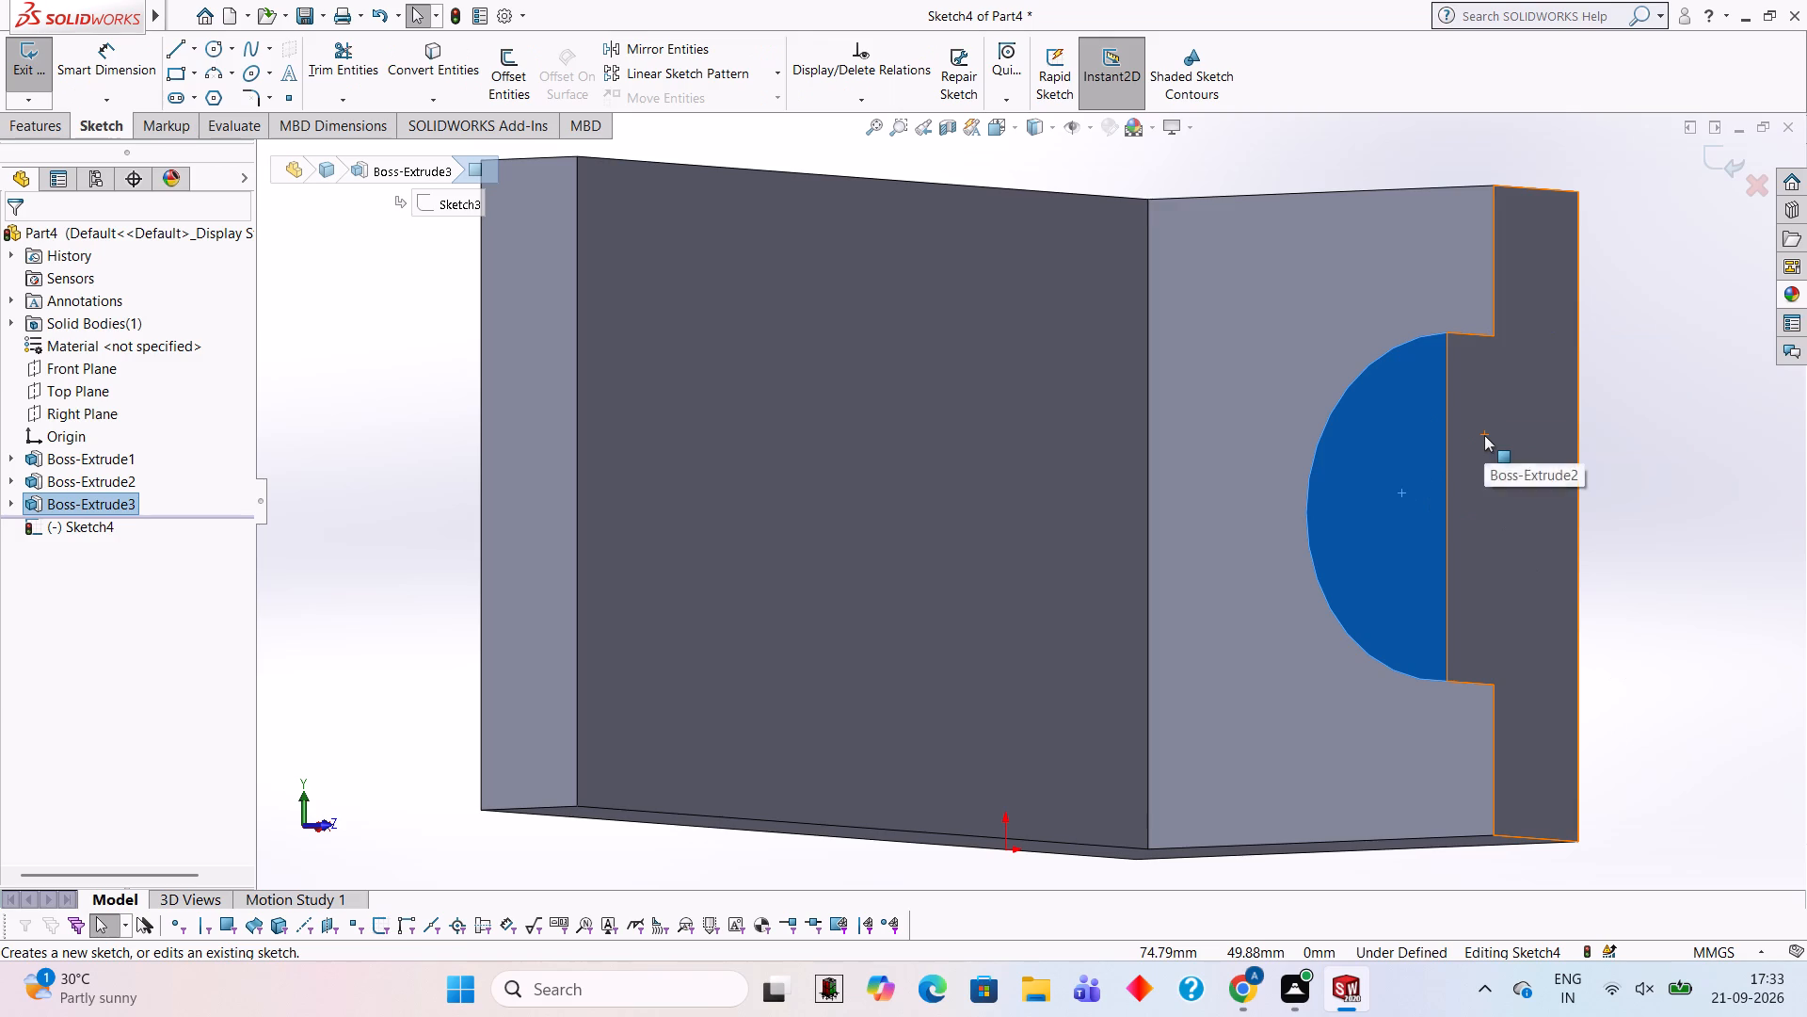
key(ctrl+8)
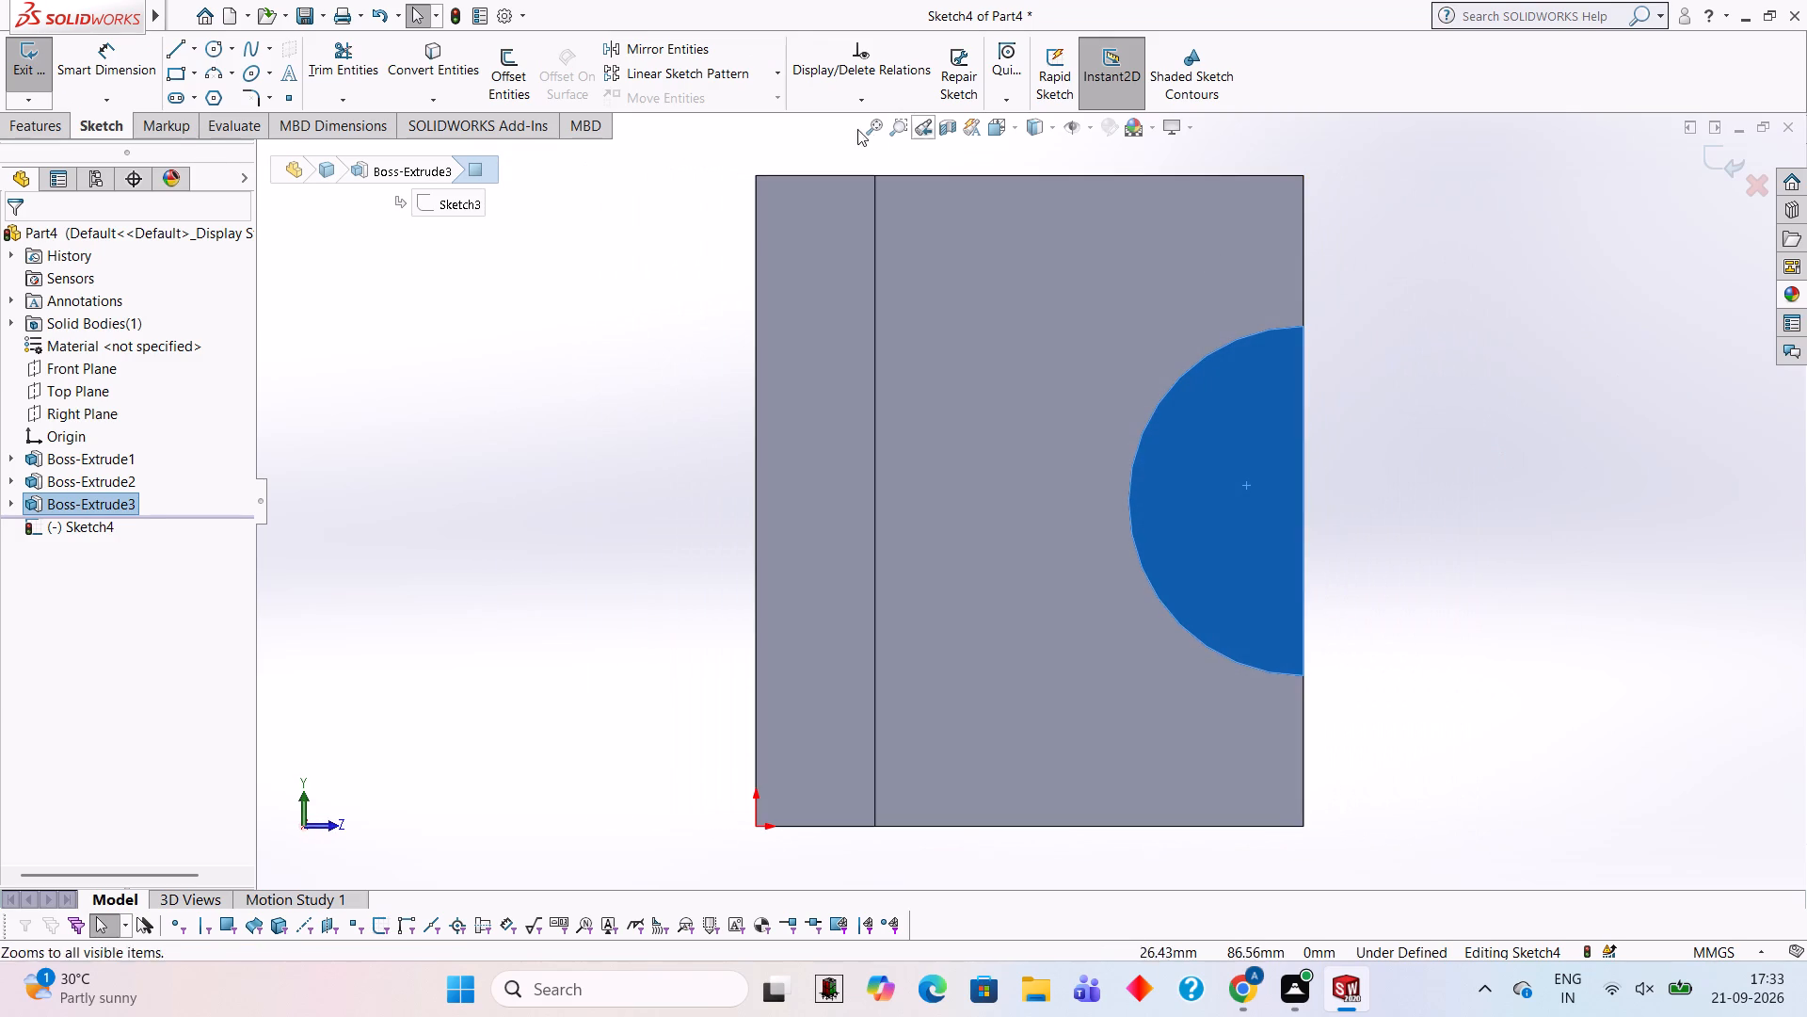
click(216, 40)
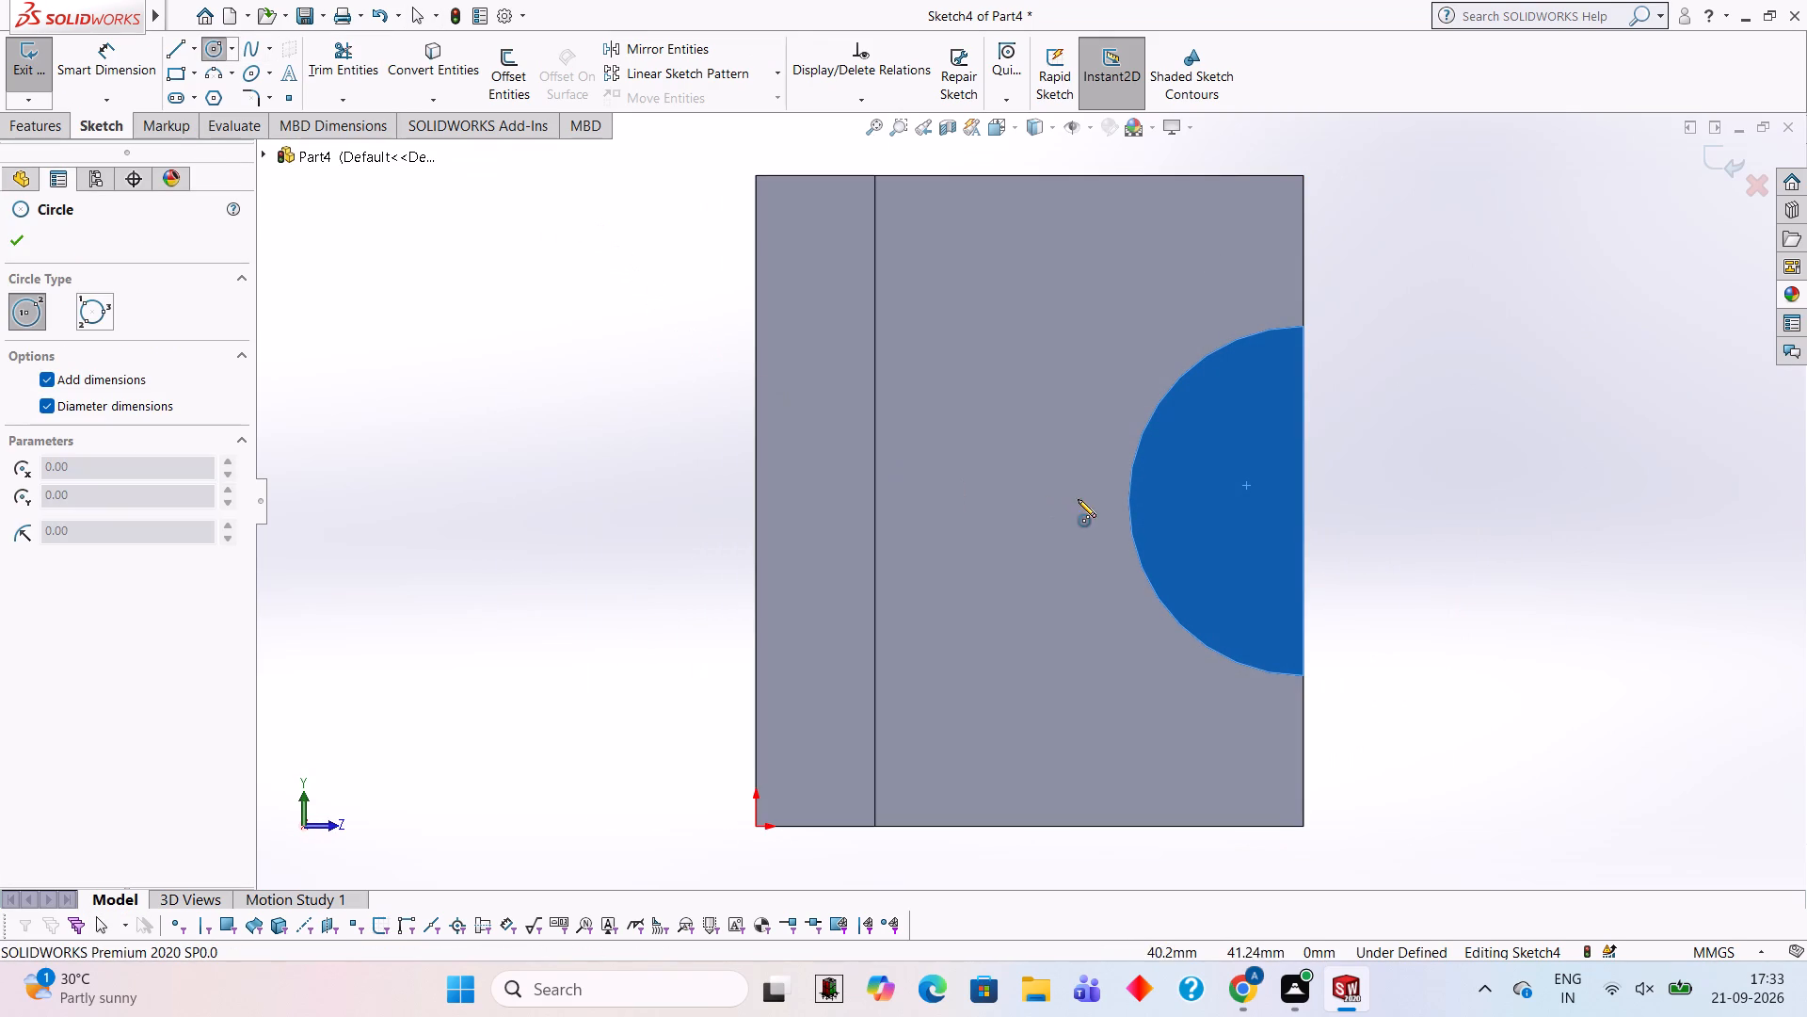
click(1301, 499)
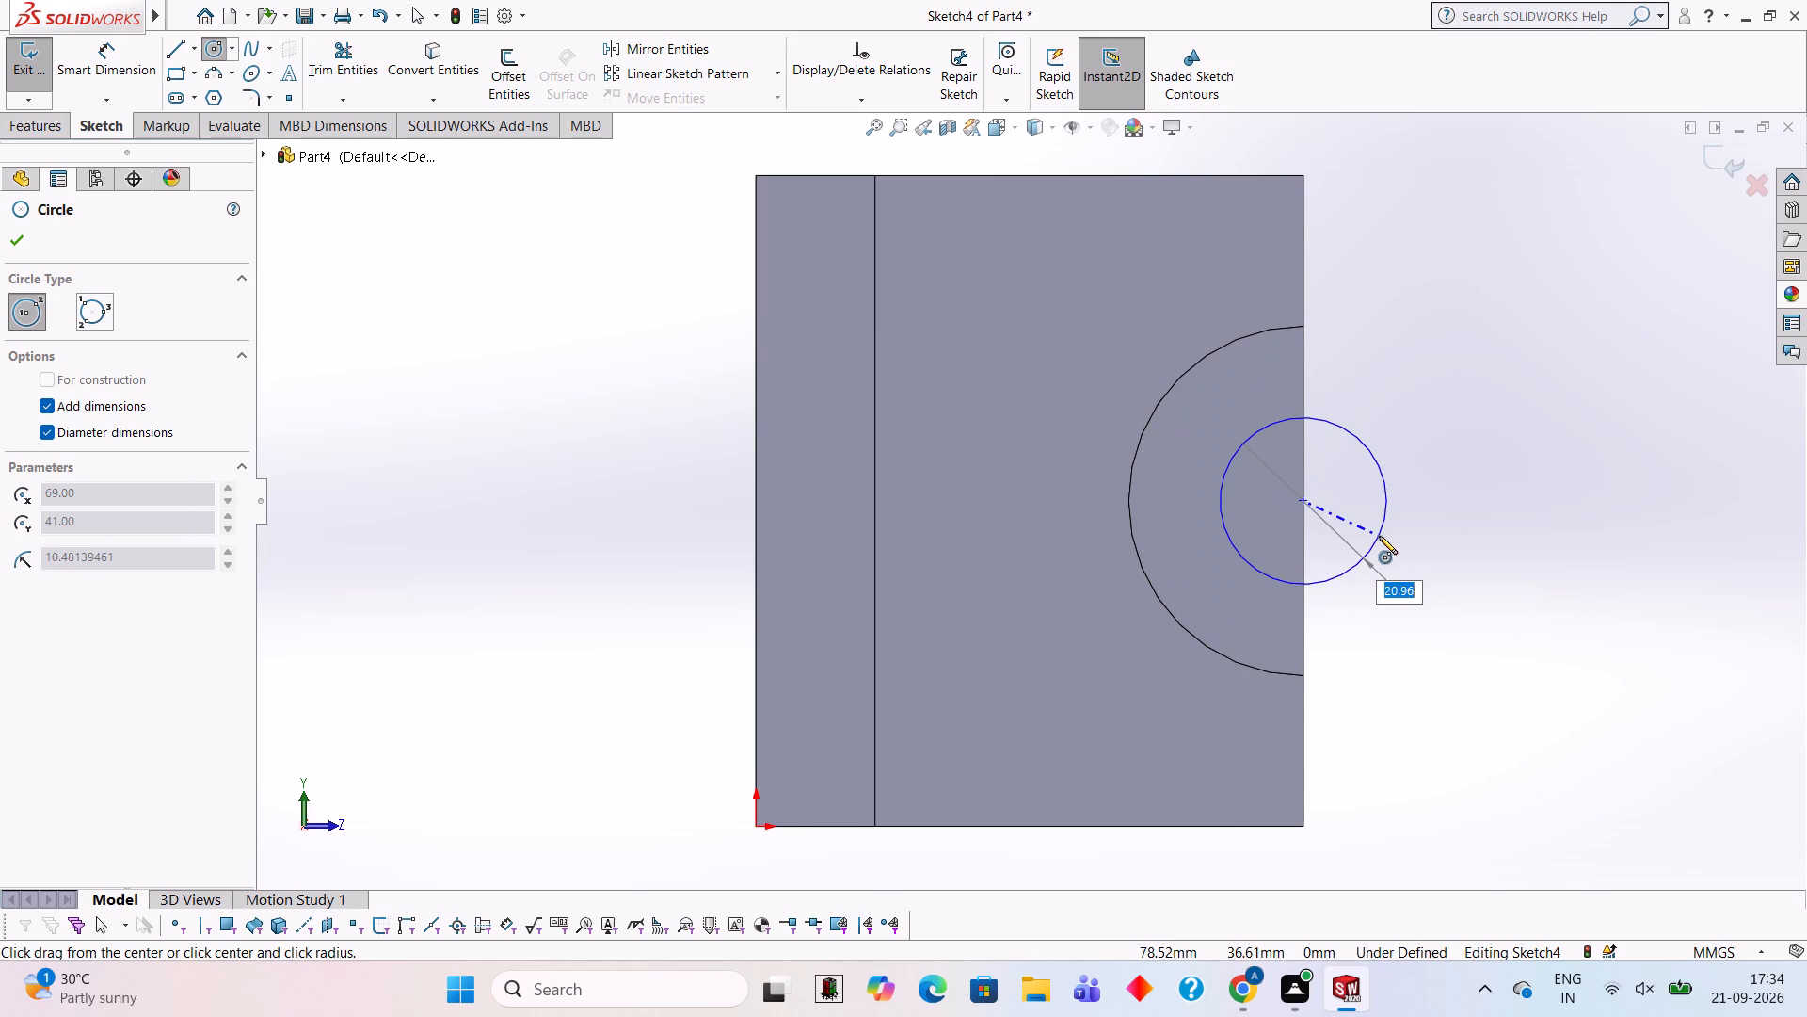
text(28)
key(Return)
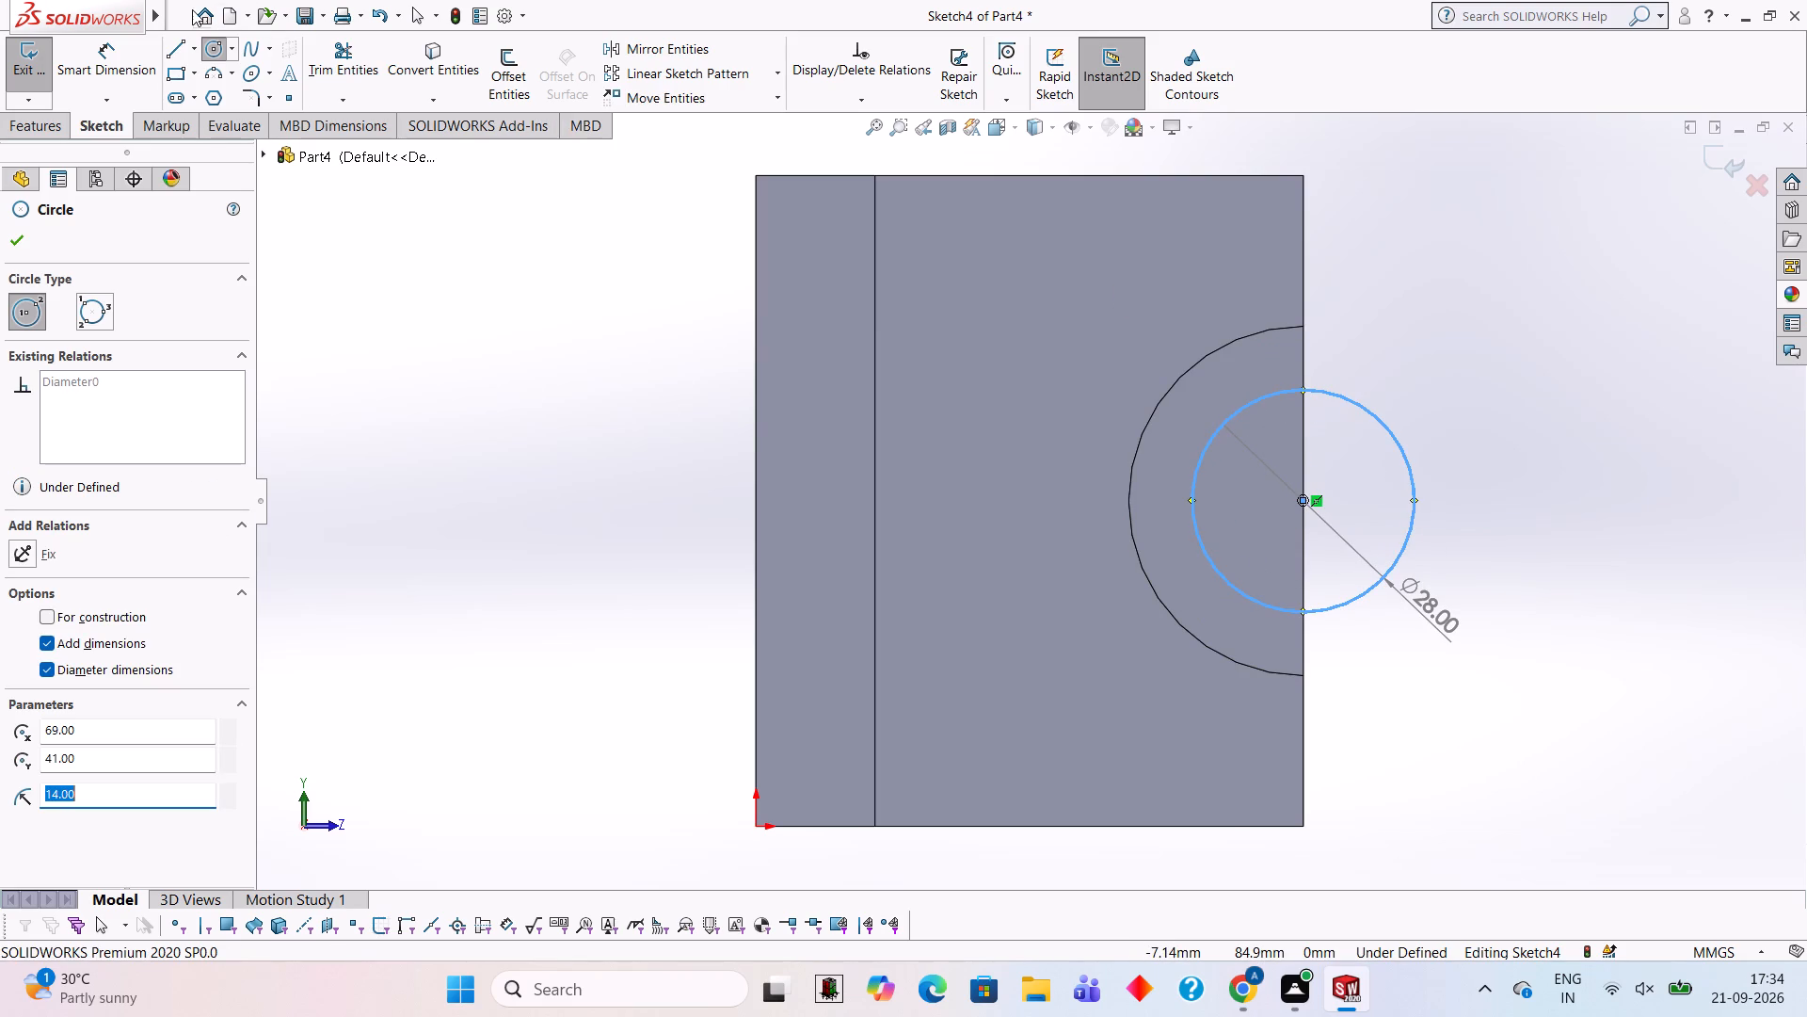
Draw a vertical line across the circle's diameter along the wall edge and trim away the outer half.
click(179, 52)
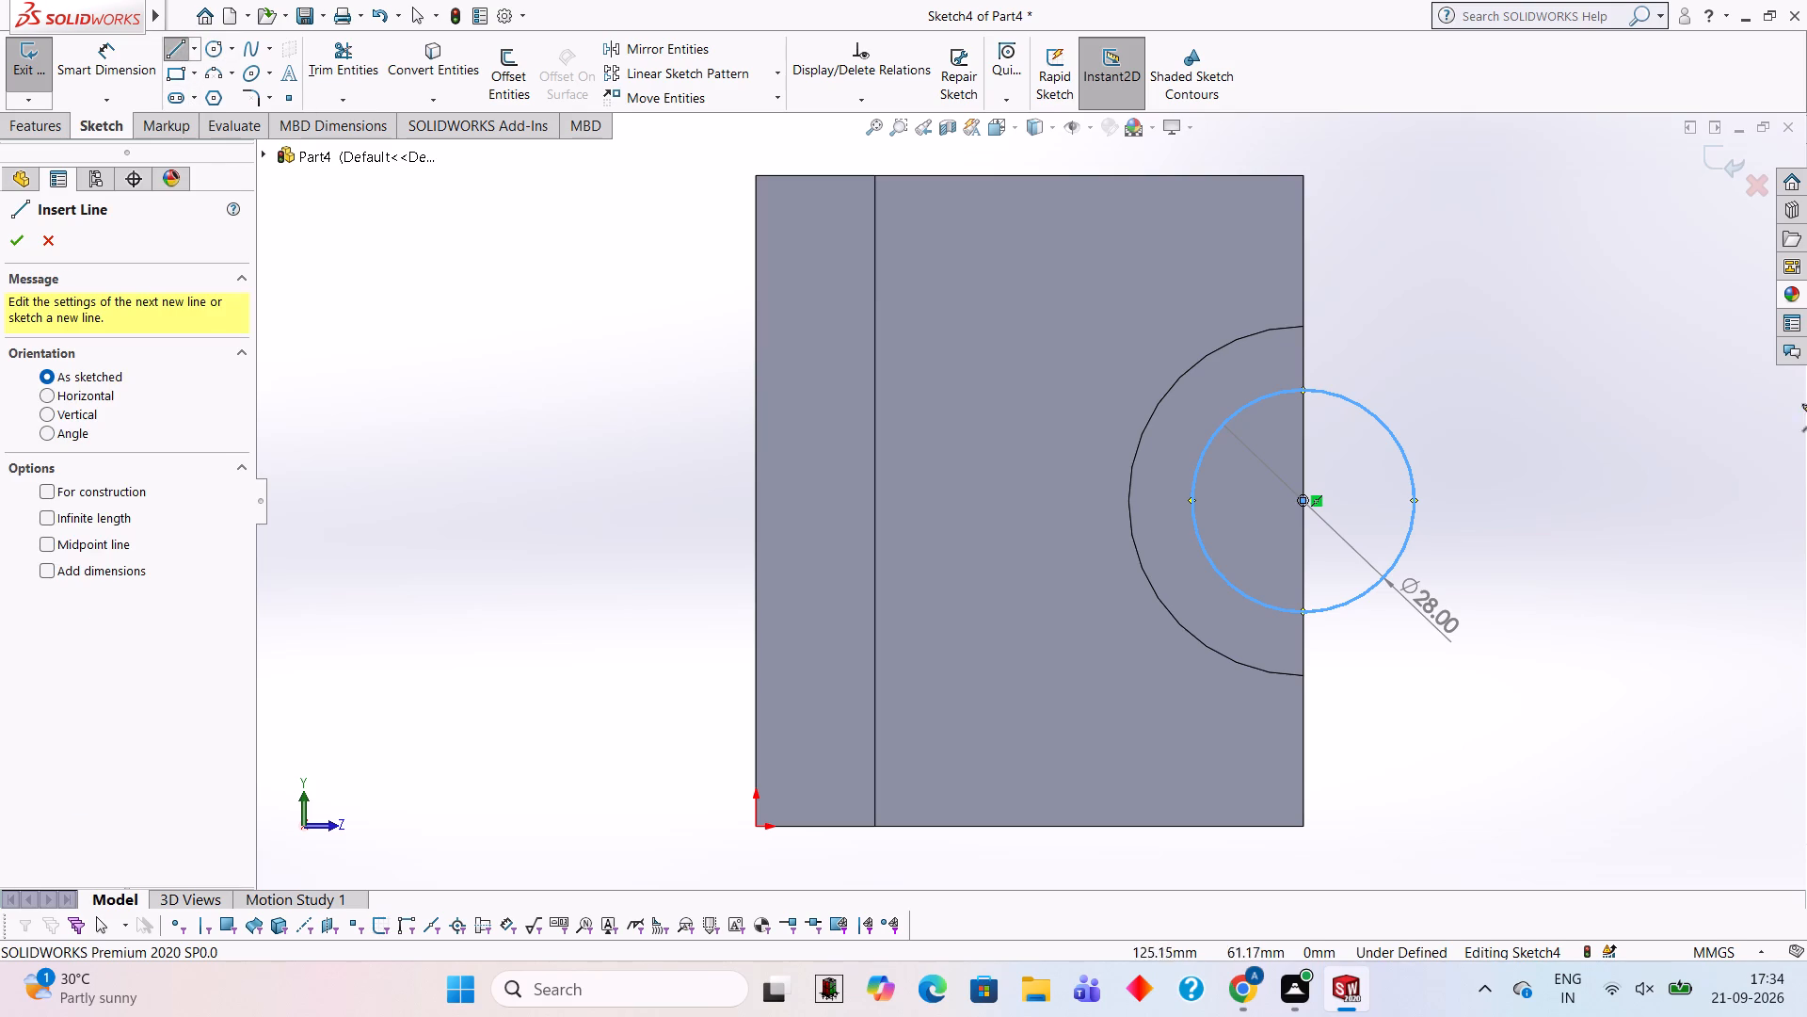
click(1302, 389)
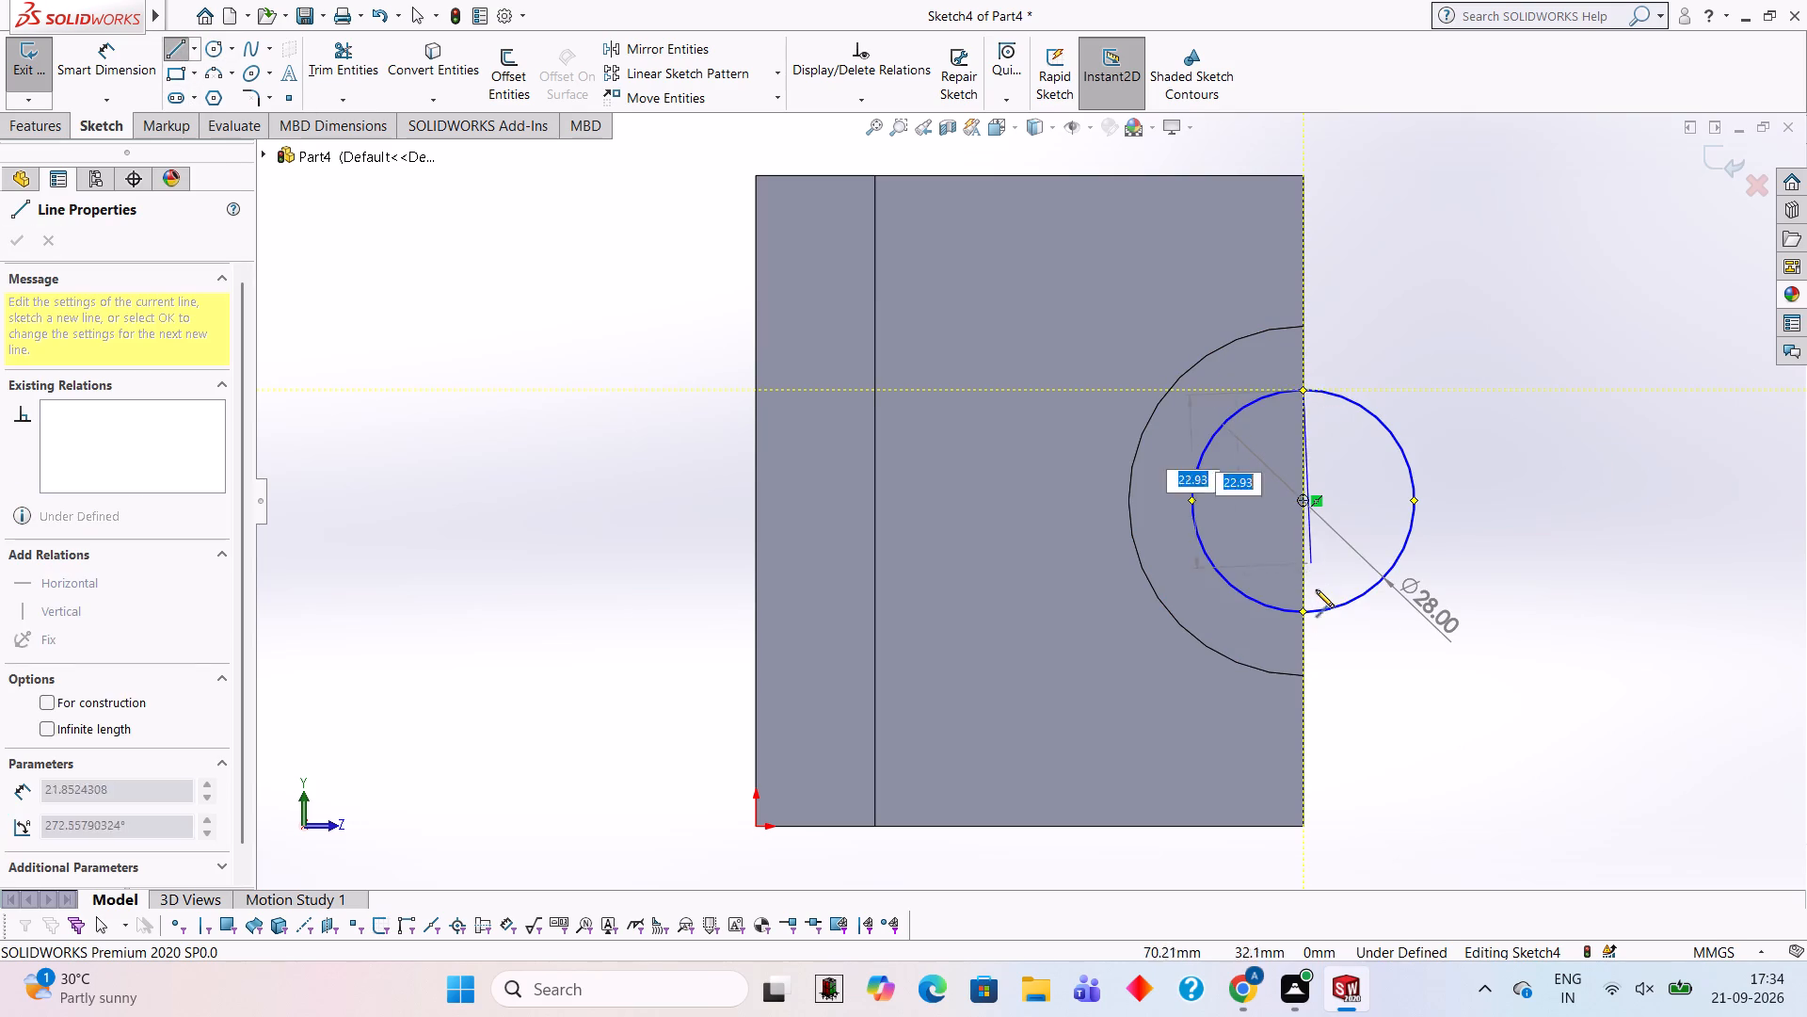
click(1303, 610)
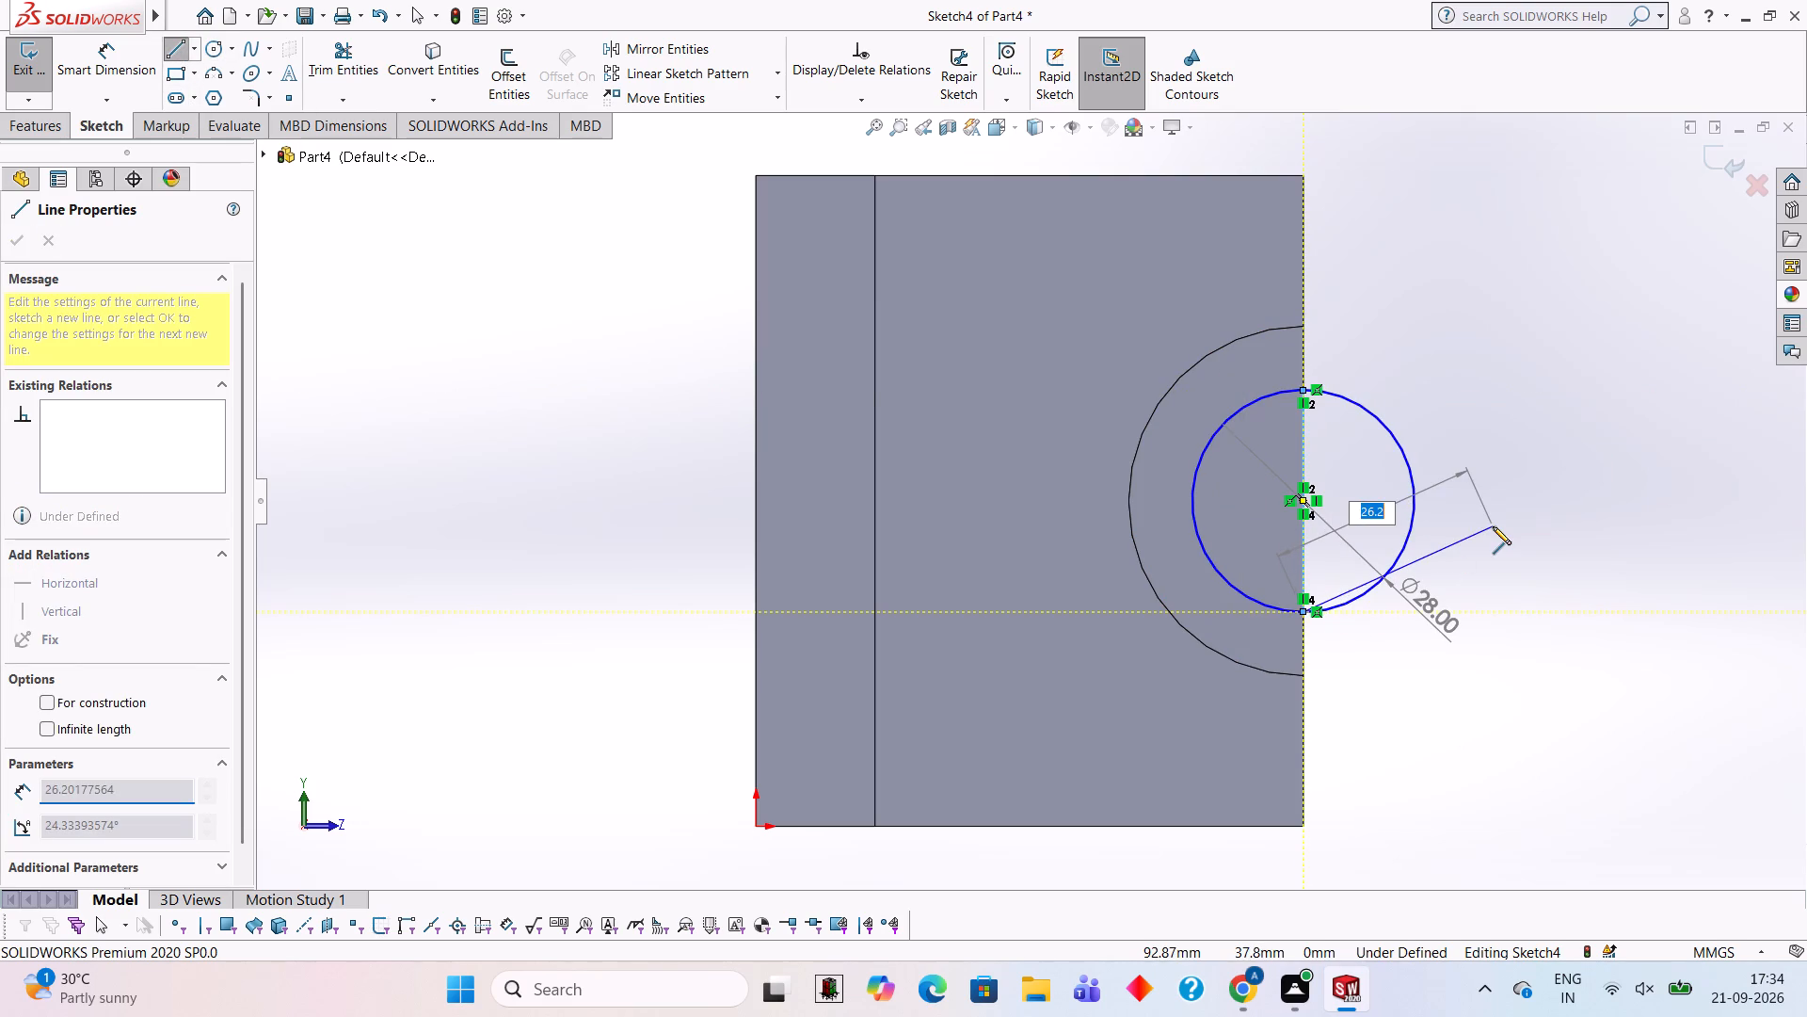
key(Escape)
click(344, 72)
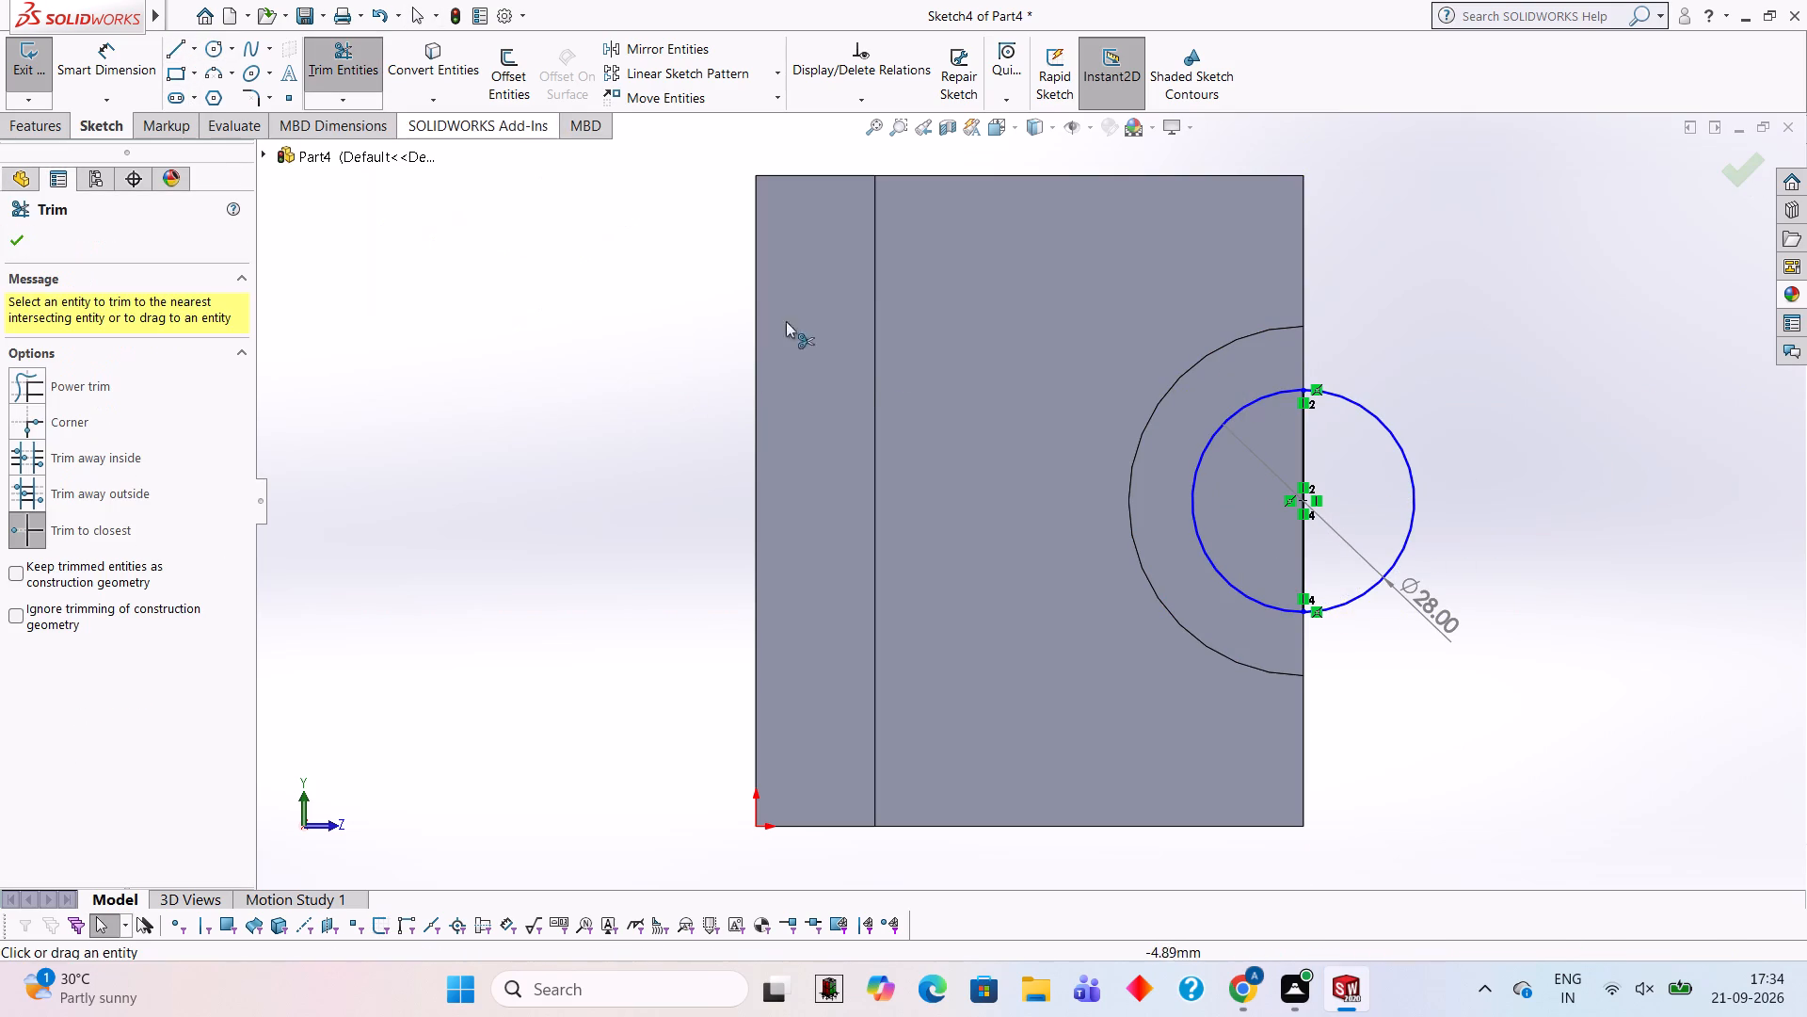
click(1367, 410)
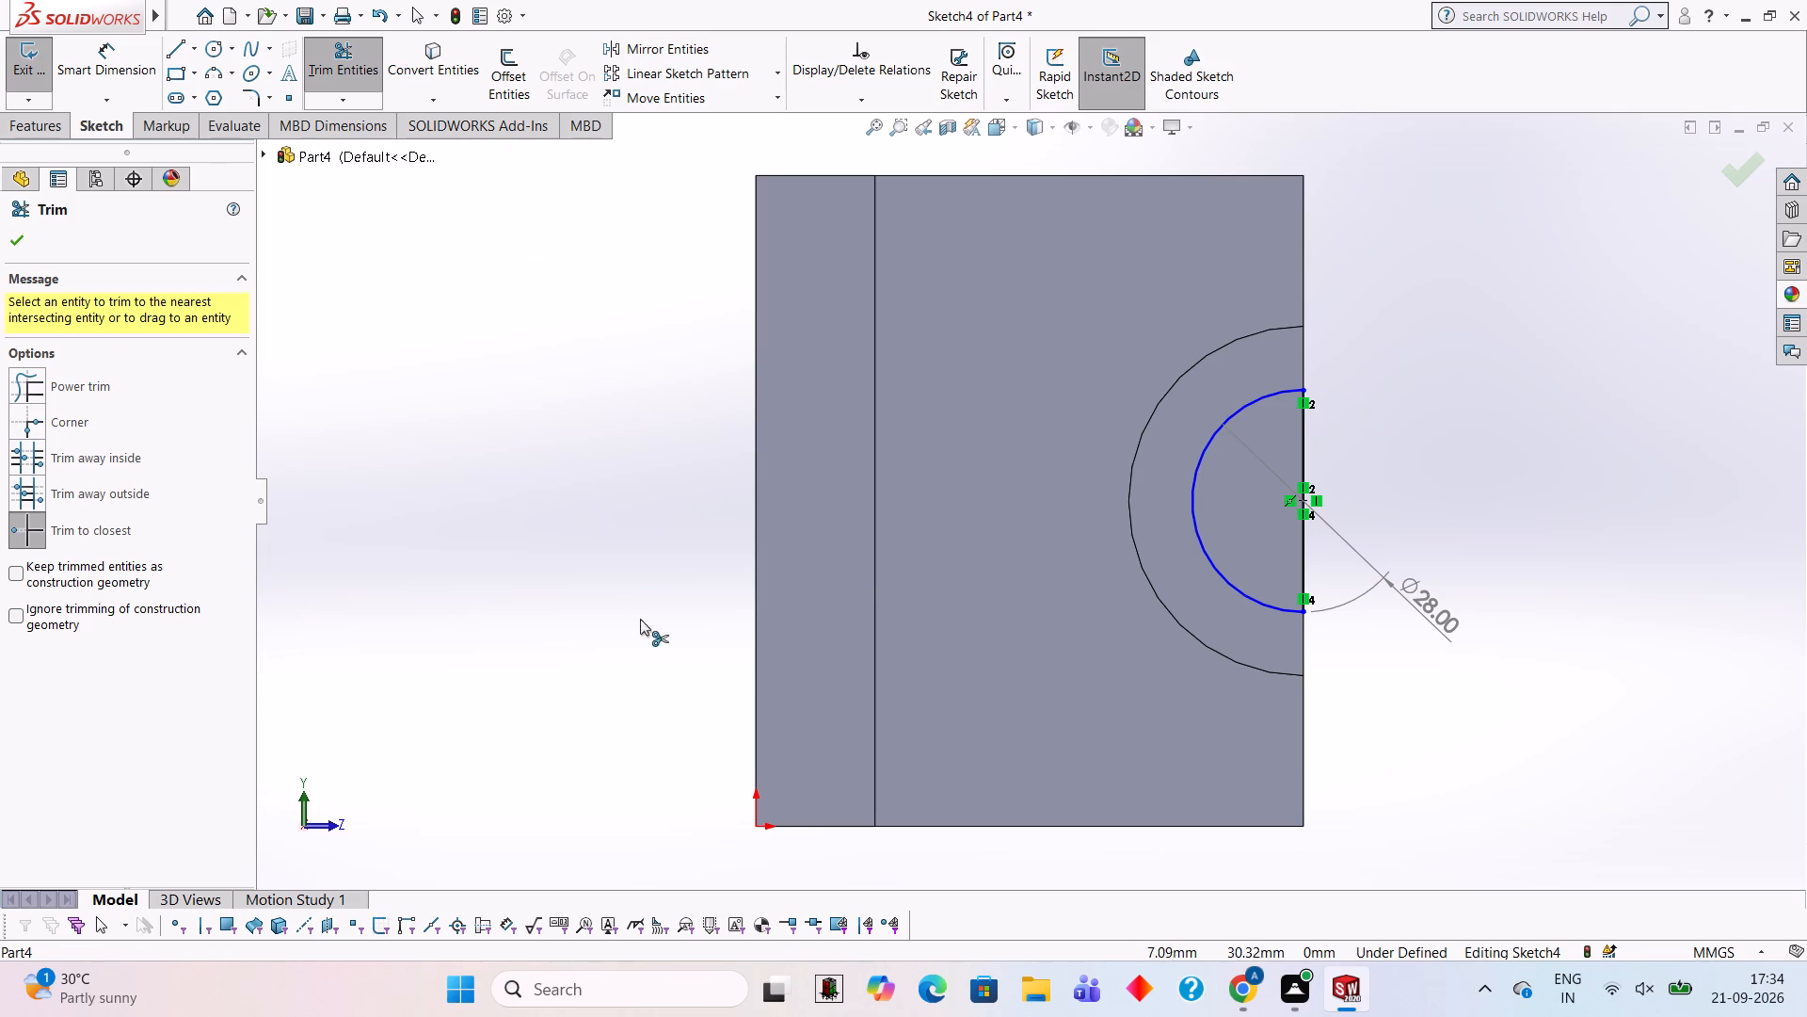
Extrude-cut the semicircle with a blind depth of 28 mm through the boss and the side wall.
click(48, 127)
double_click(308, 83)
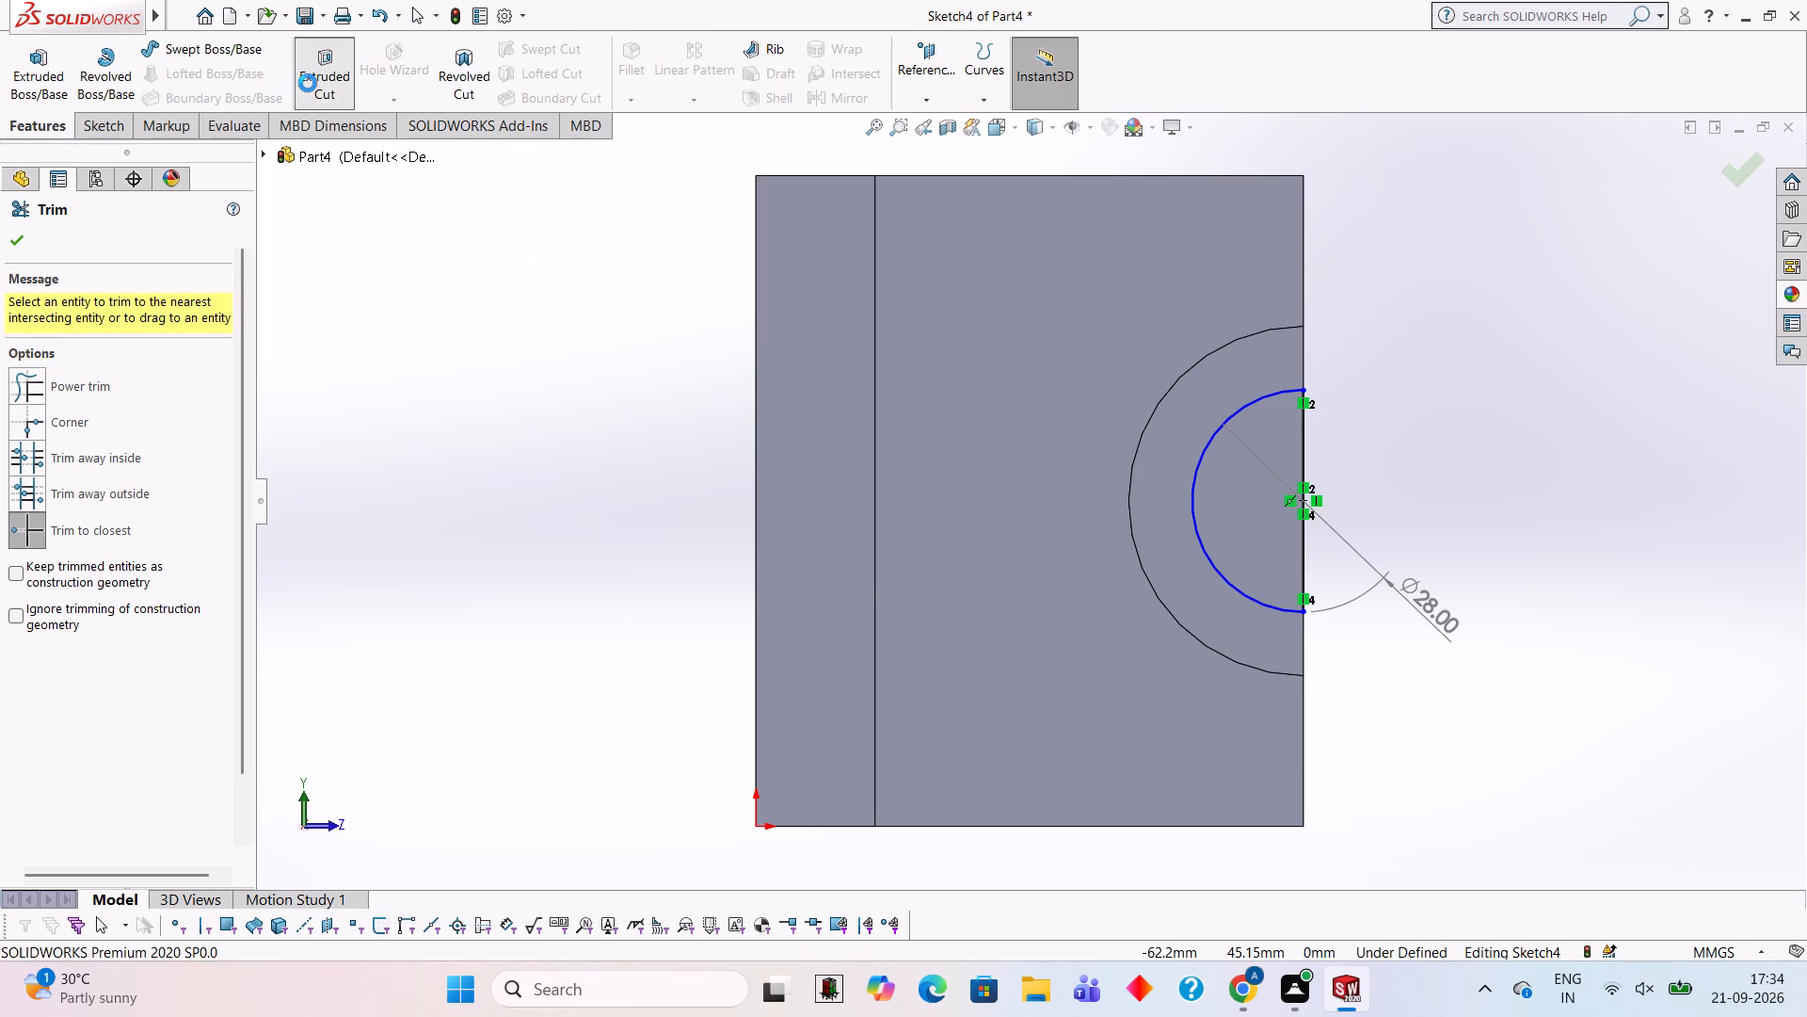
middle_drag(1319, 263, 1148, 315)
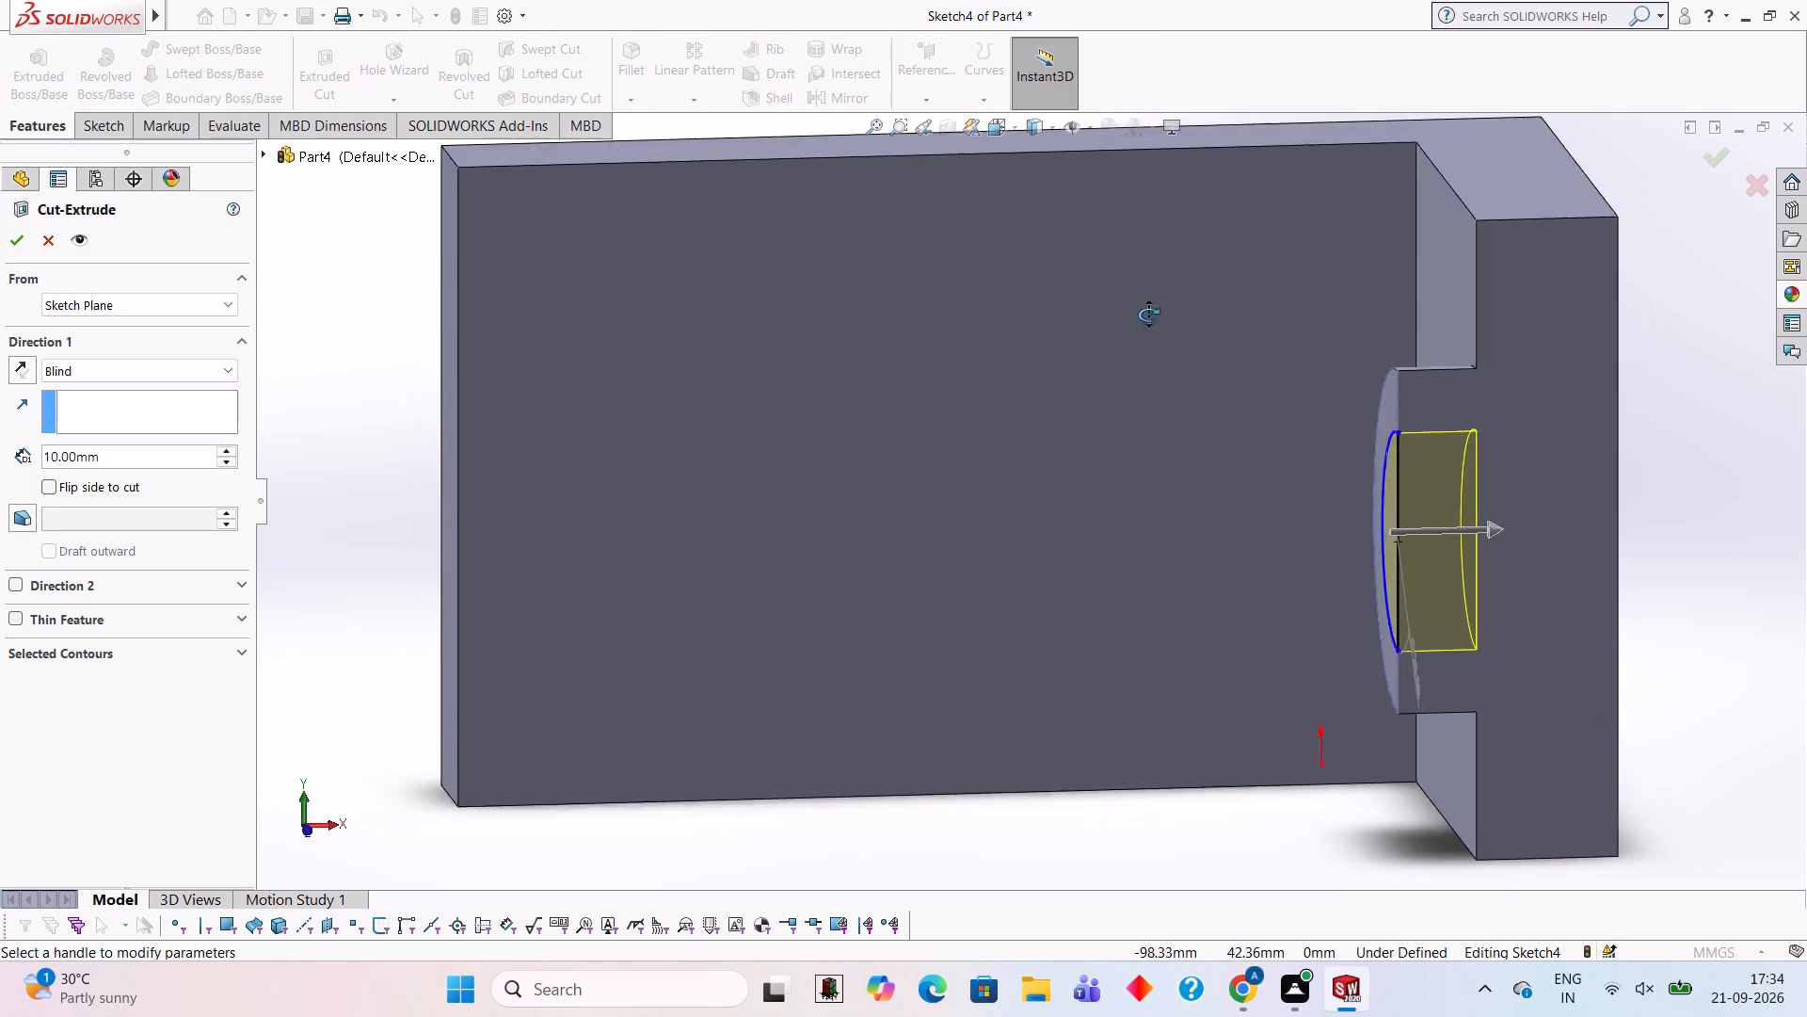
middle_drag(1148, 315, 1129, 296)
click(113, 460)
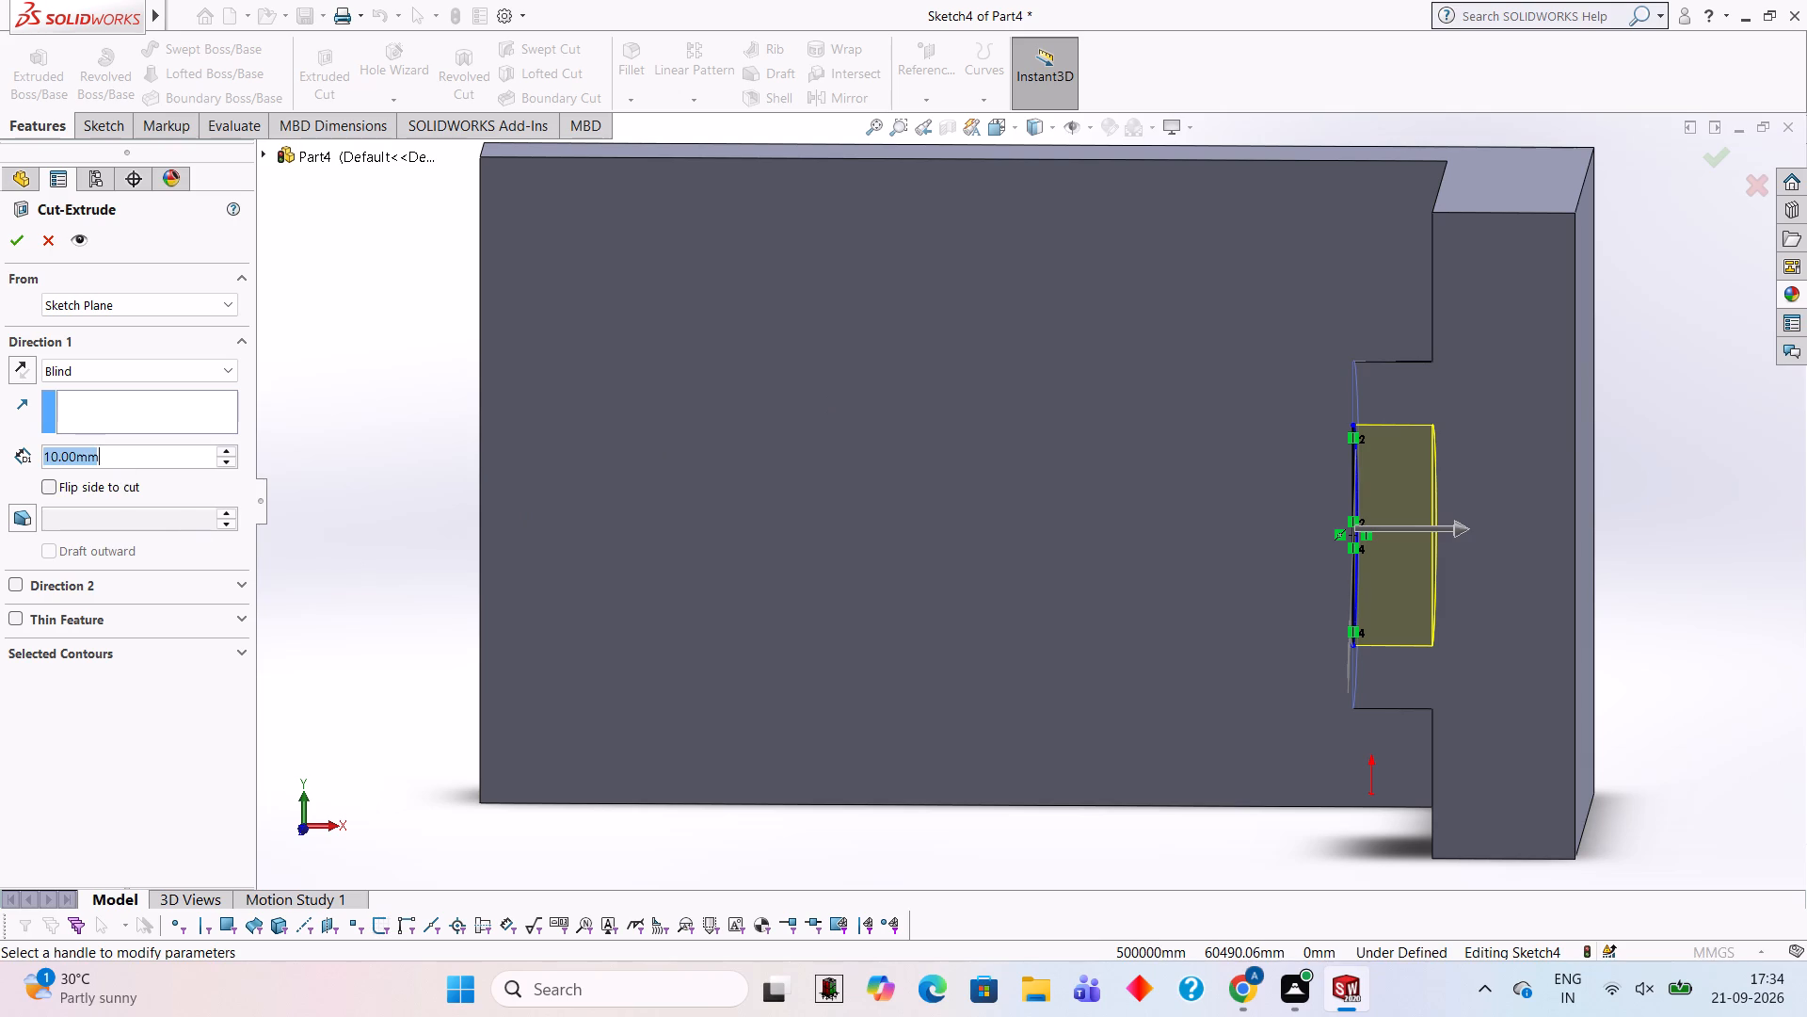
key(BackSpace)
key(BackSpace)
key(BackSpace)
key(BackSpace)
key(BackSpace)
key(BackSpace)
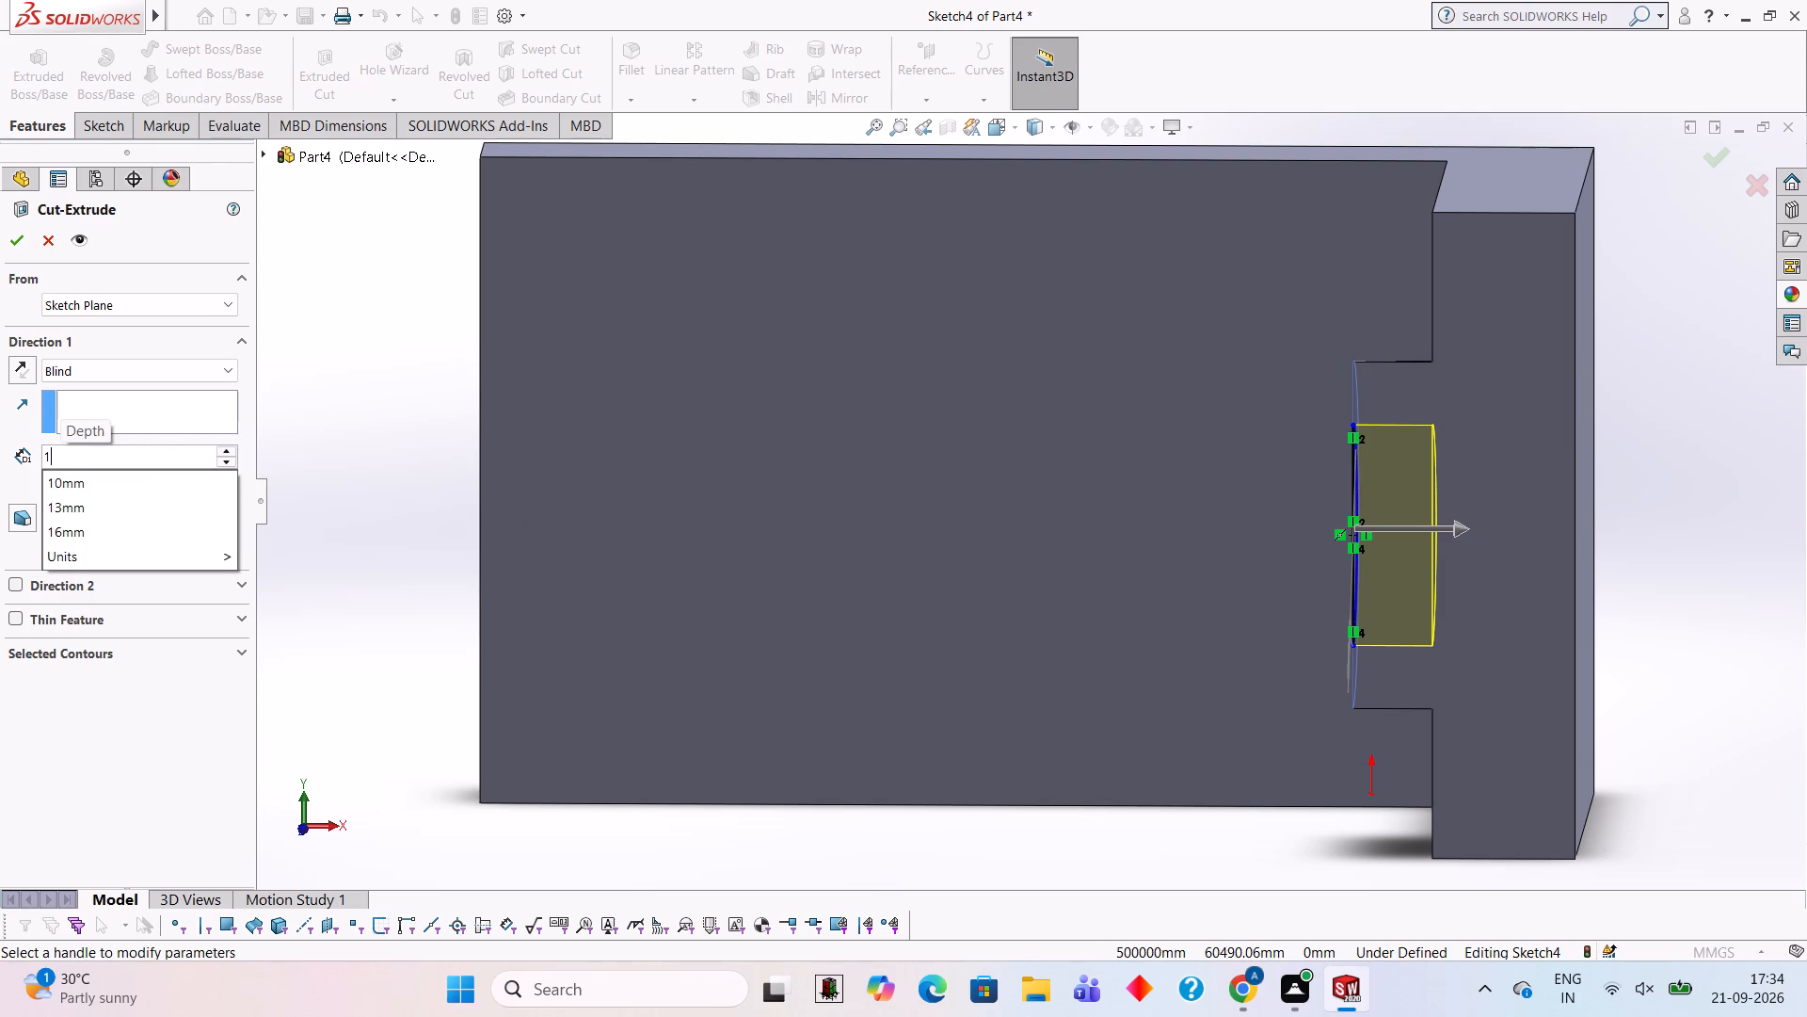
key(BackSpace)
text(28)
key(Return)
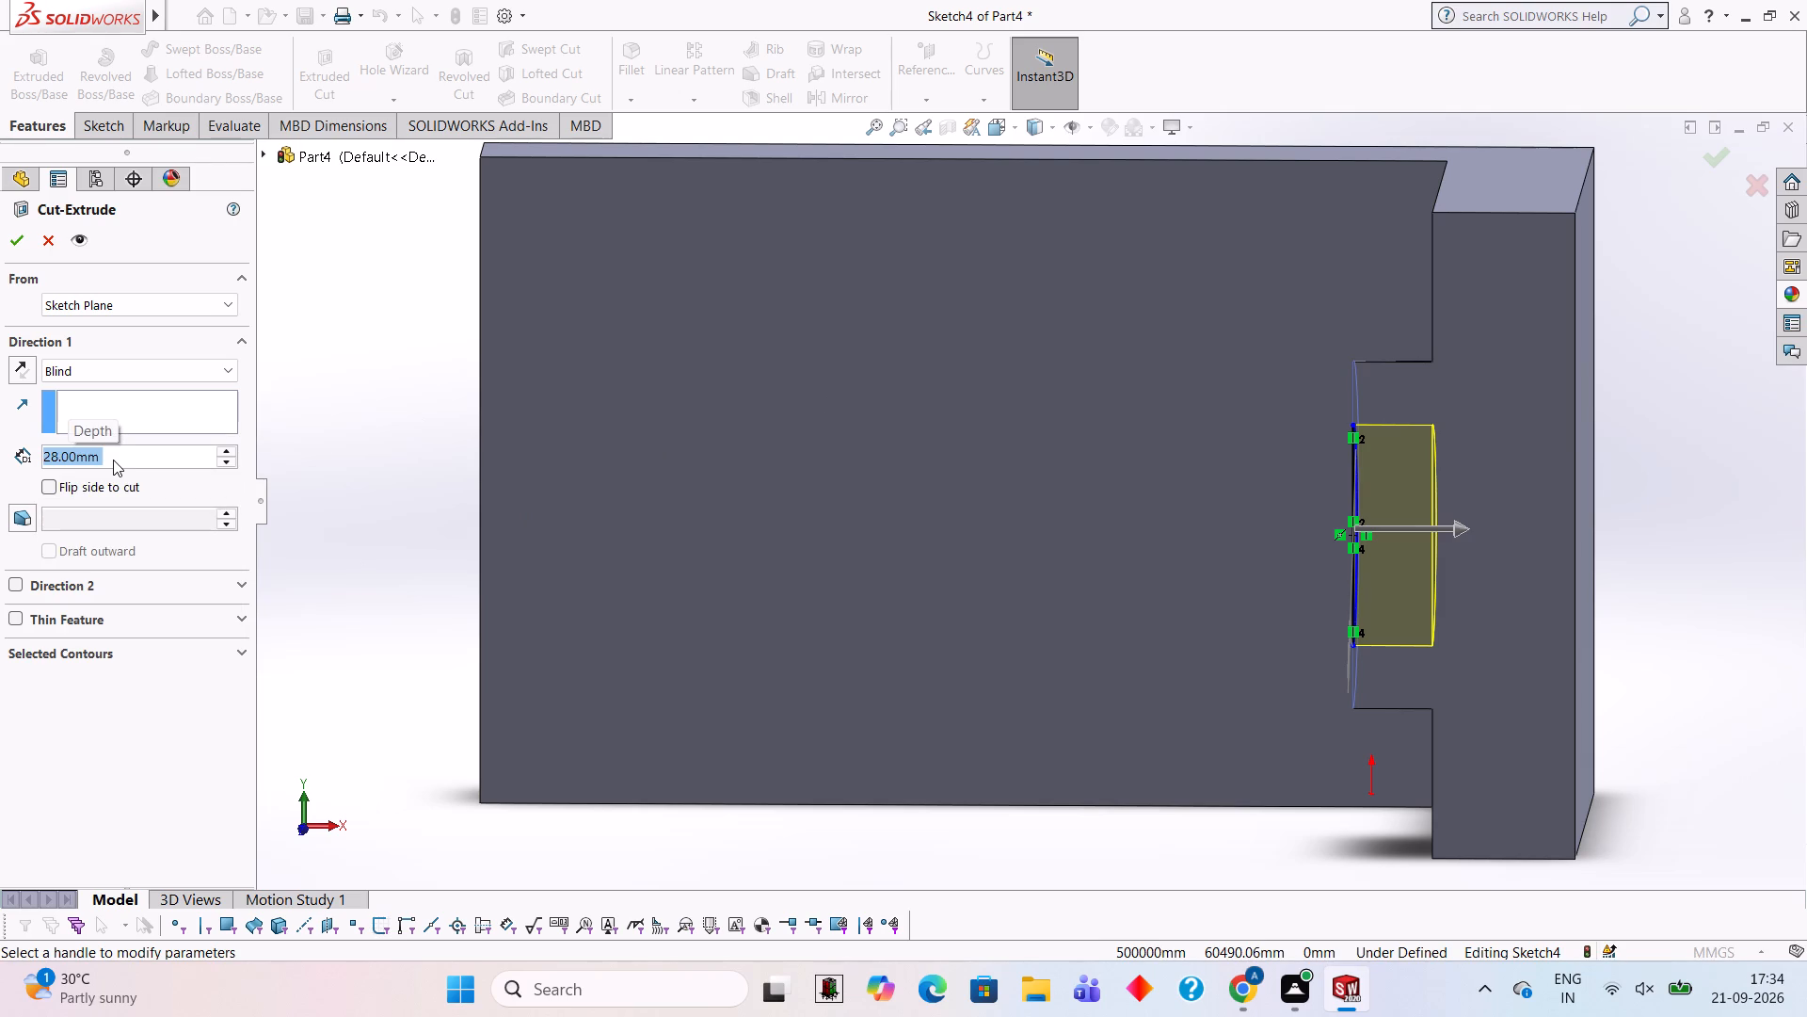
click(4, 246)
click(376, 360)
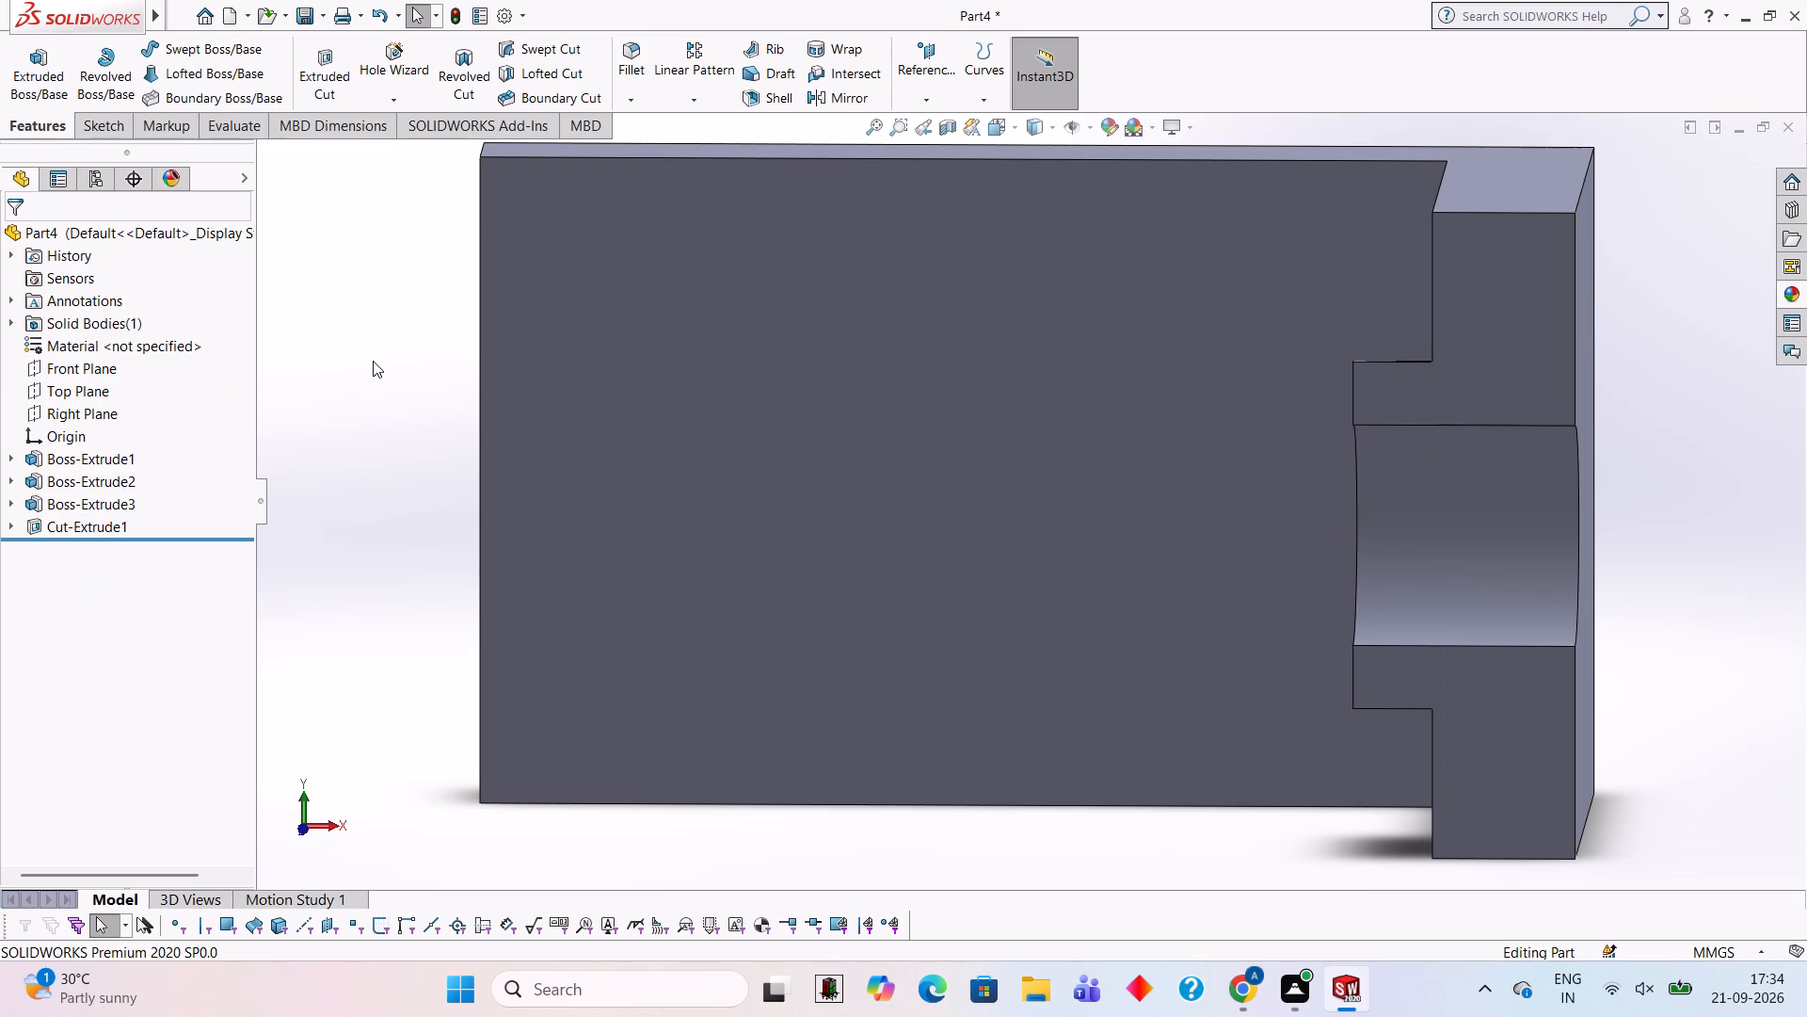
On the L-shaped end face, sketch a 90 mm line from the inner corner along the plate's top edge and a 54 mm vertical line up from its end.
middle_drag(373, 361, 507, 337)
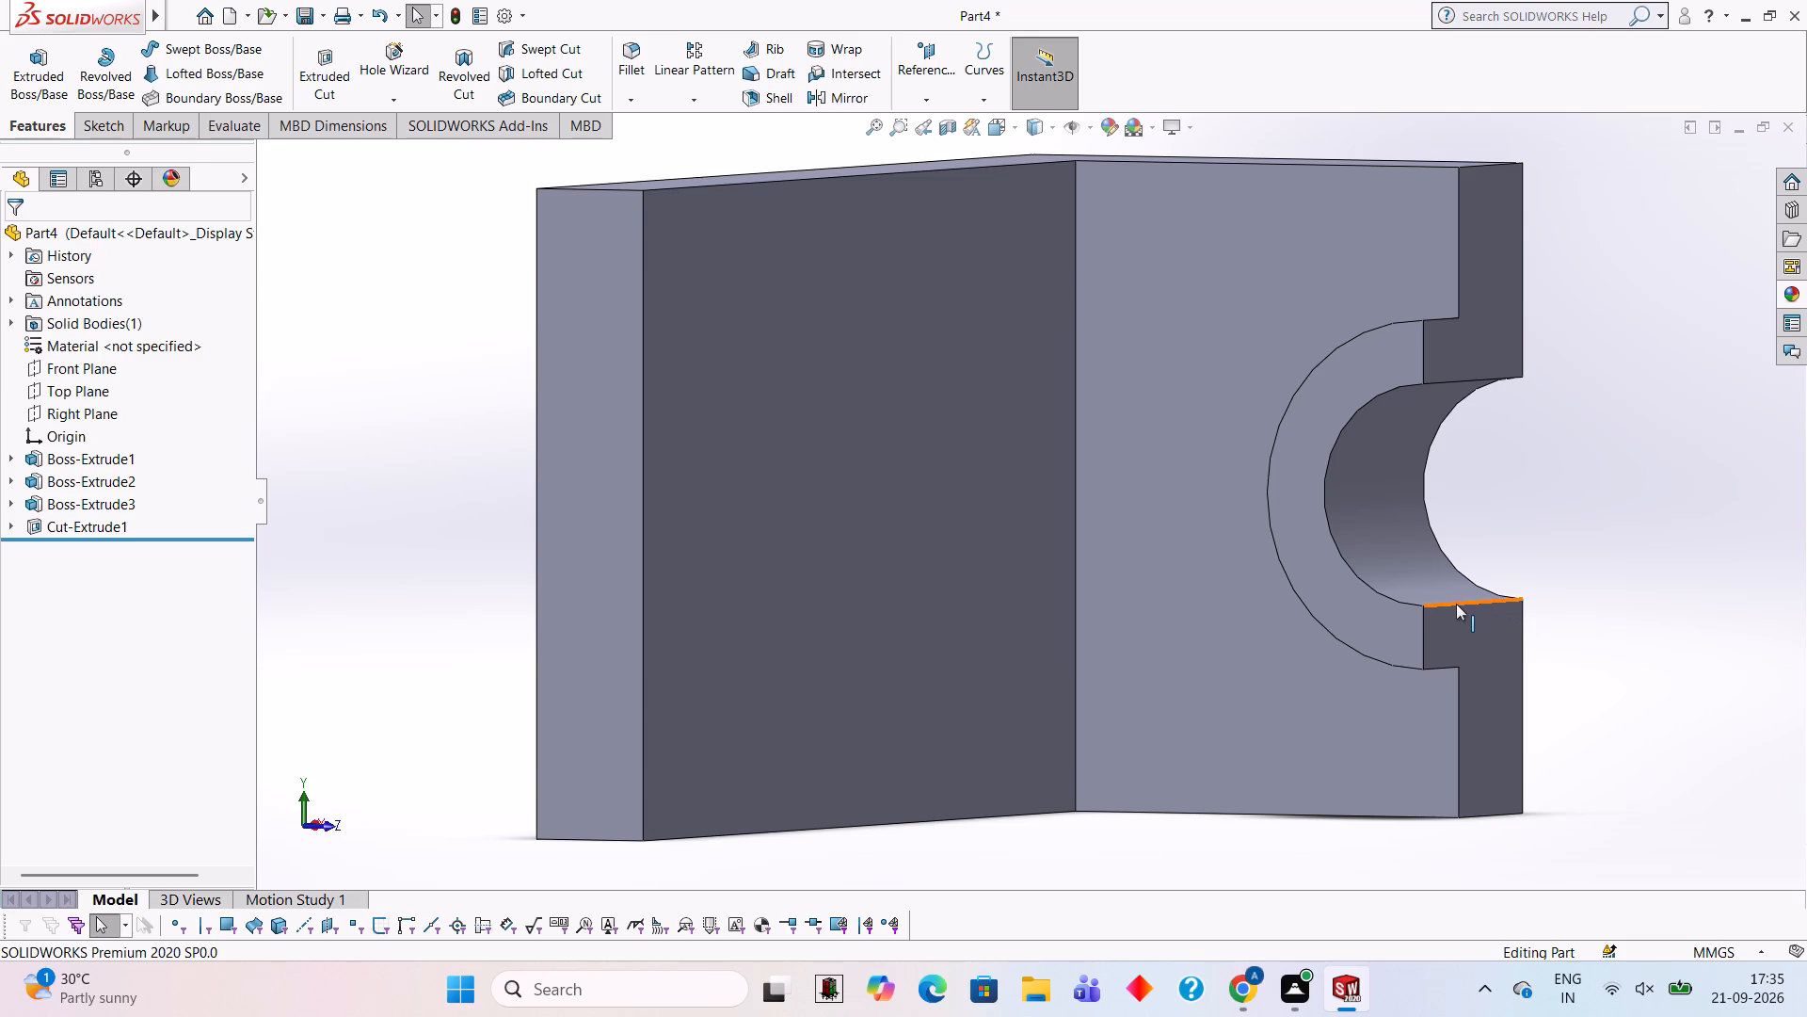
click(1628, 410)
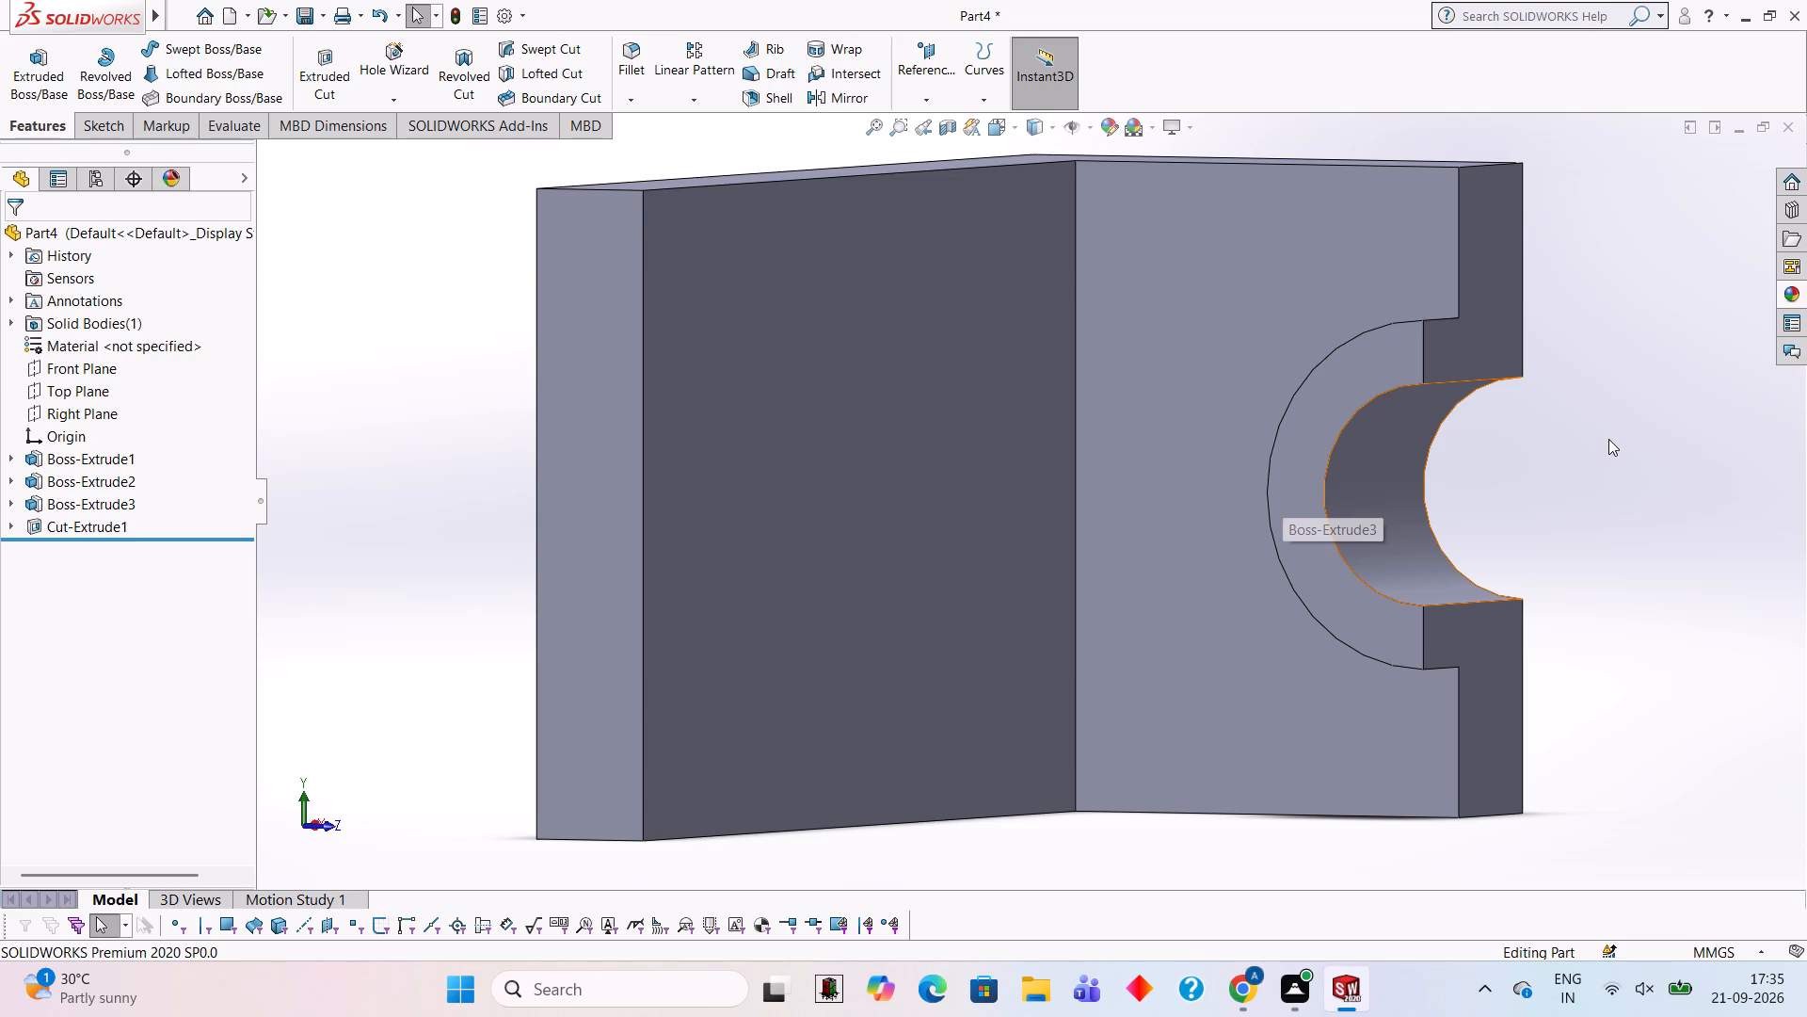
middle_drag(1608, 439, 1530, 443)
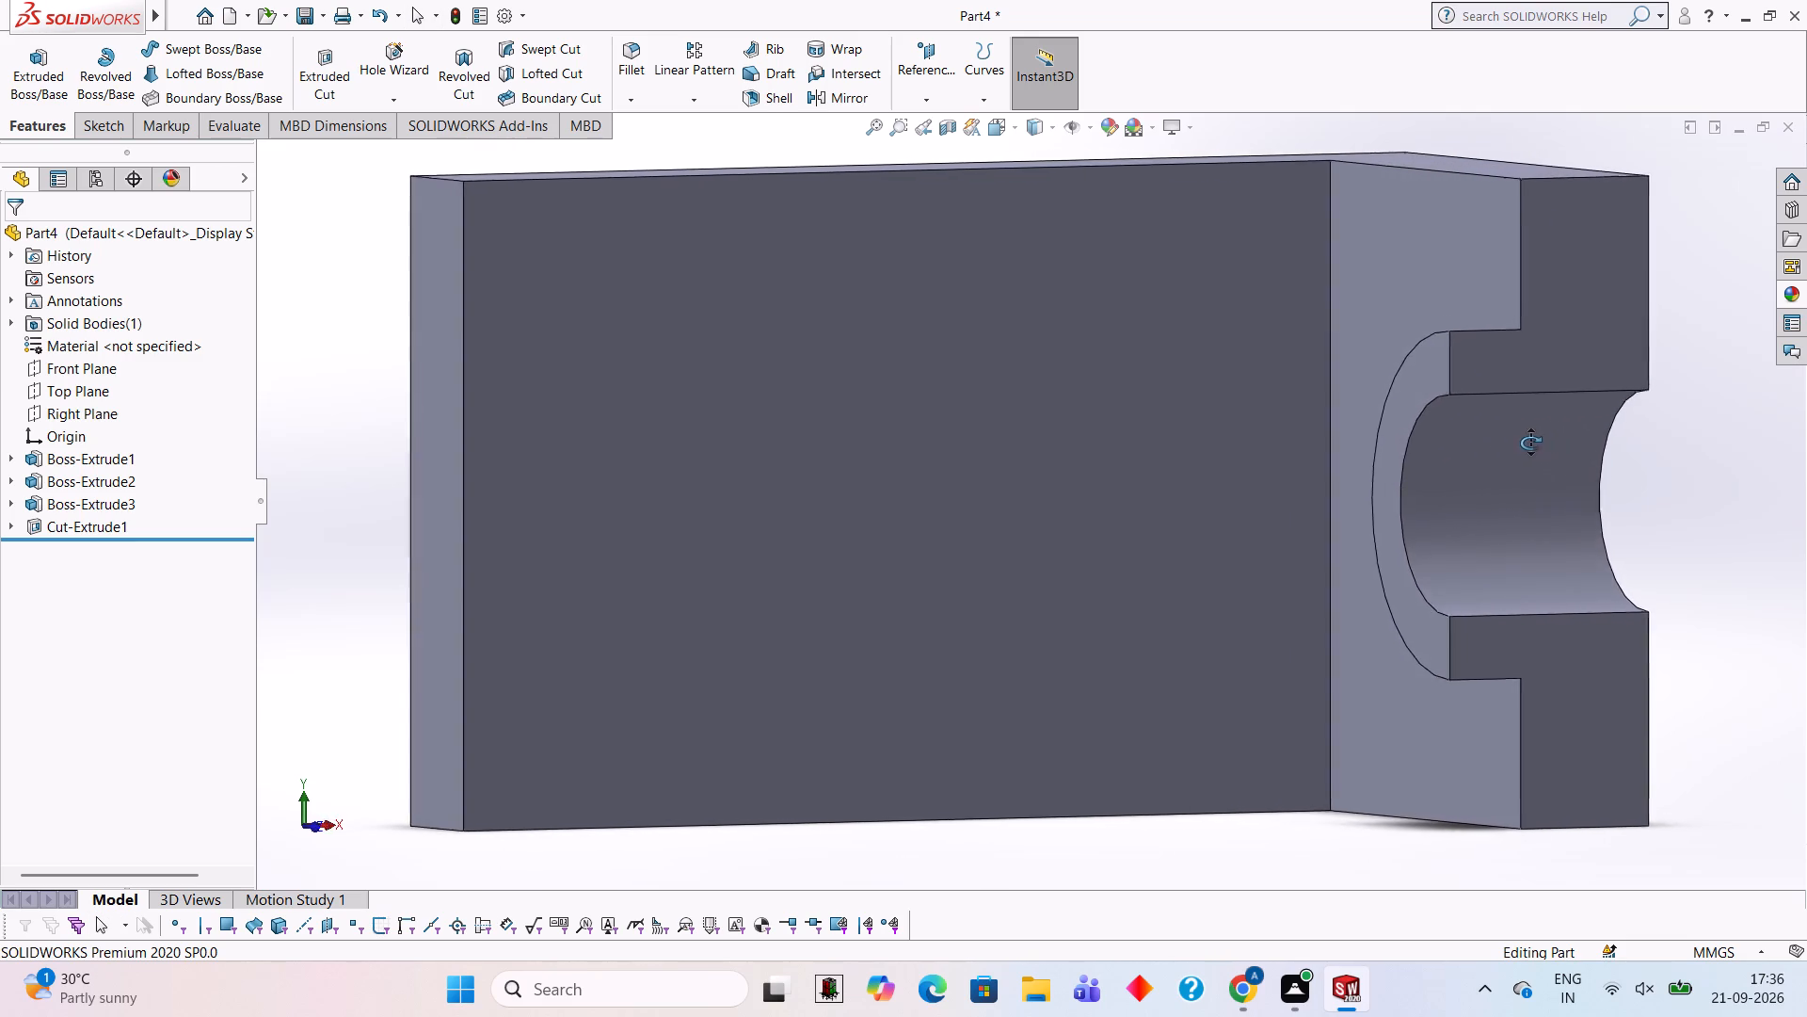
middle_drag(1530, 443, 1507, 348)
scroll(1506, 348, up, 1)
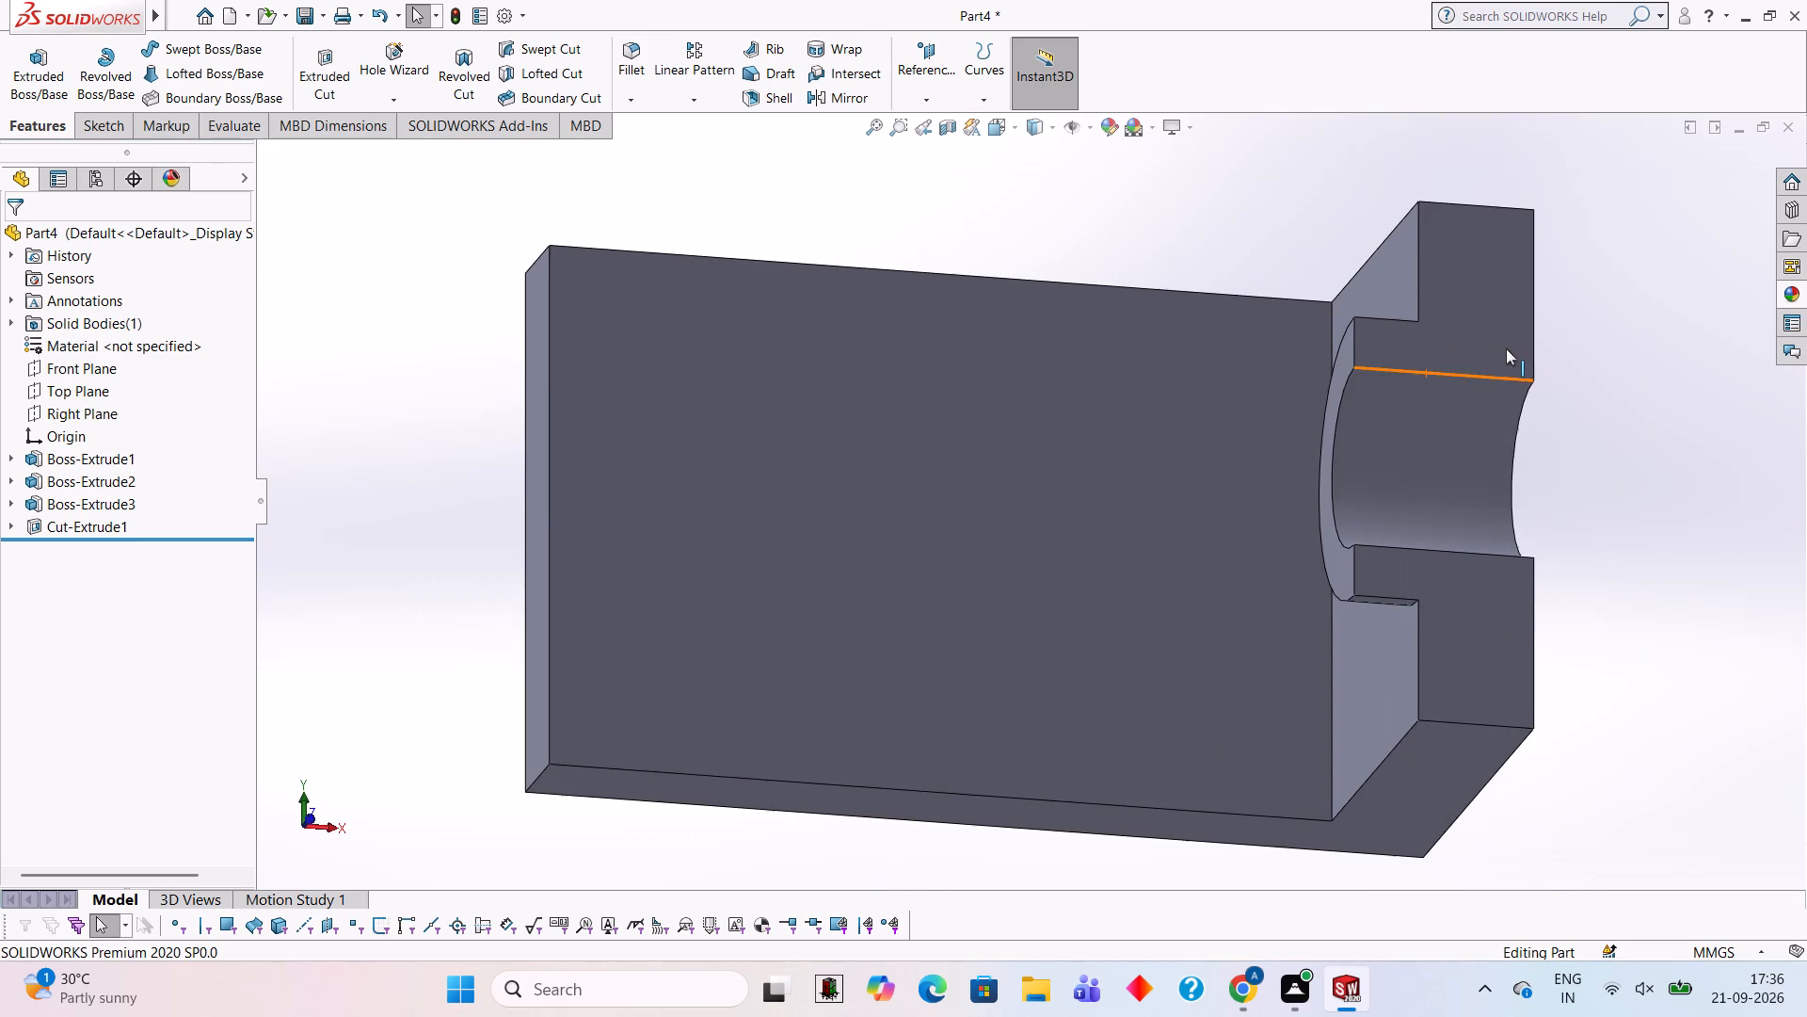
click(1651, 400)
middle_drag(1593, 735, 1566, 544)
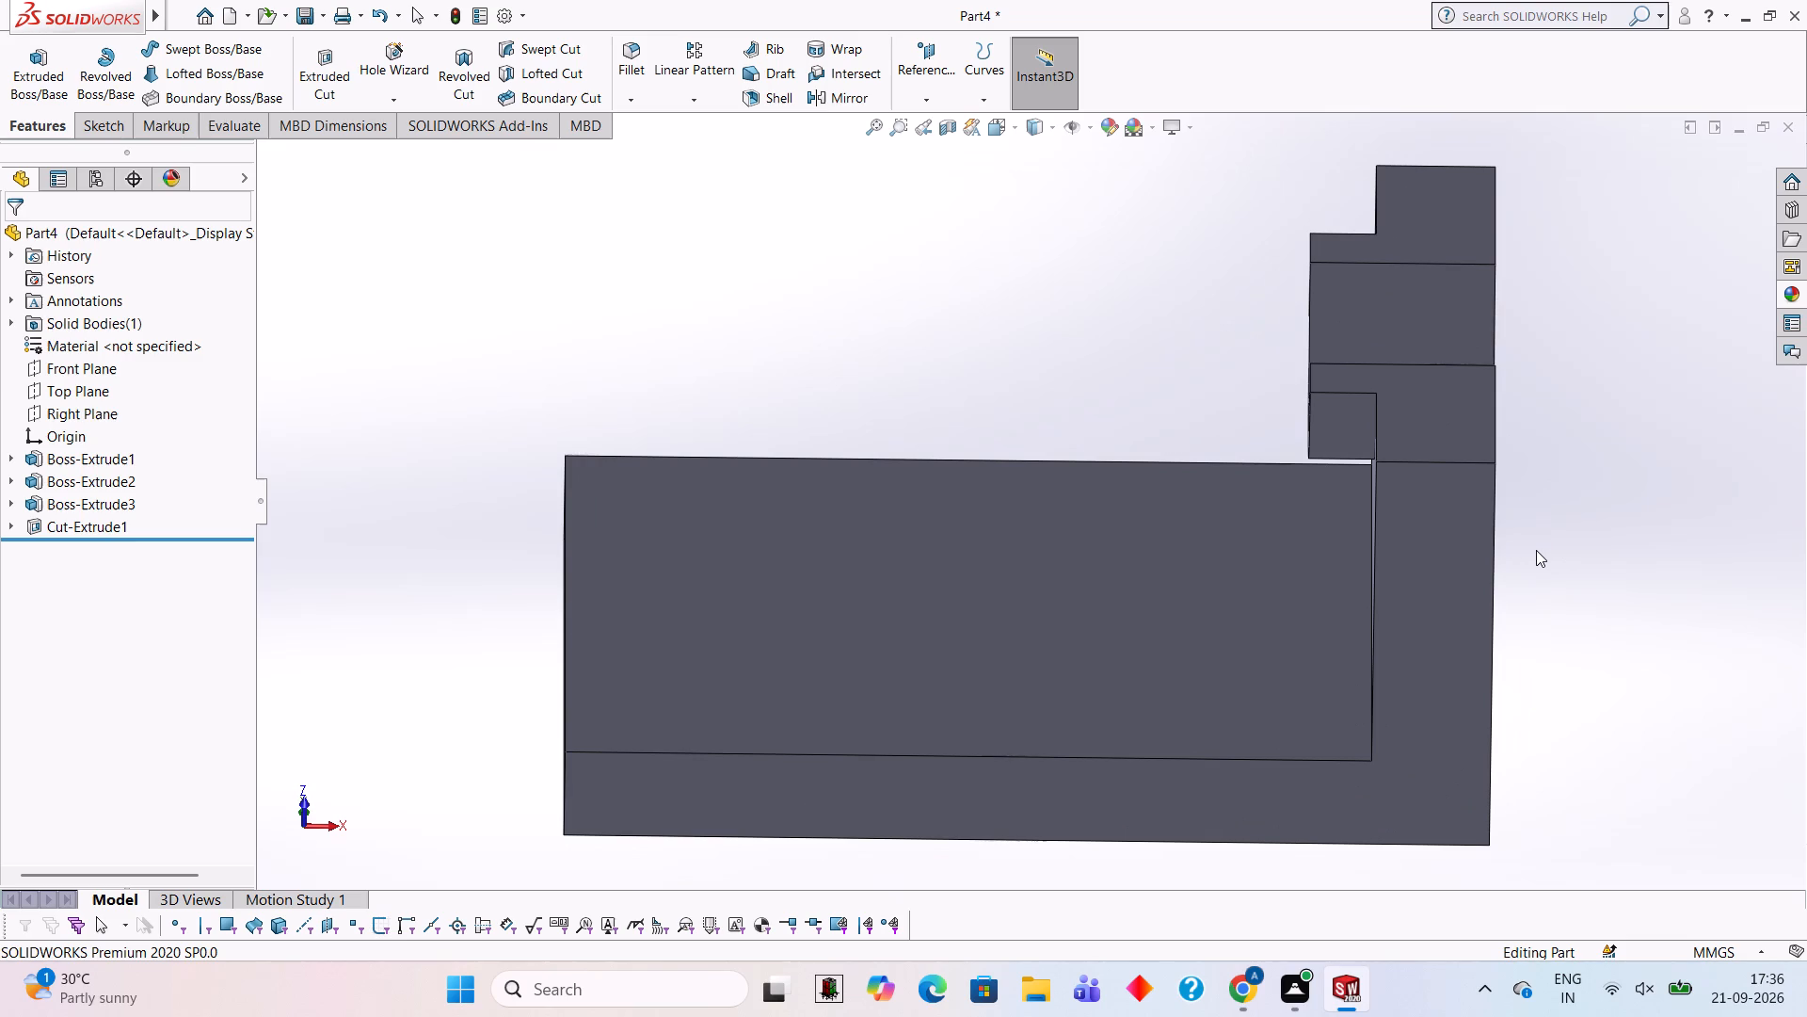
click(1284, 766)
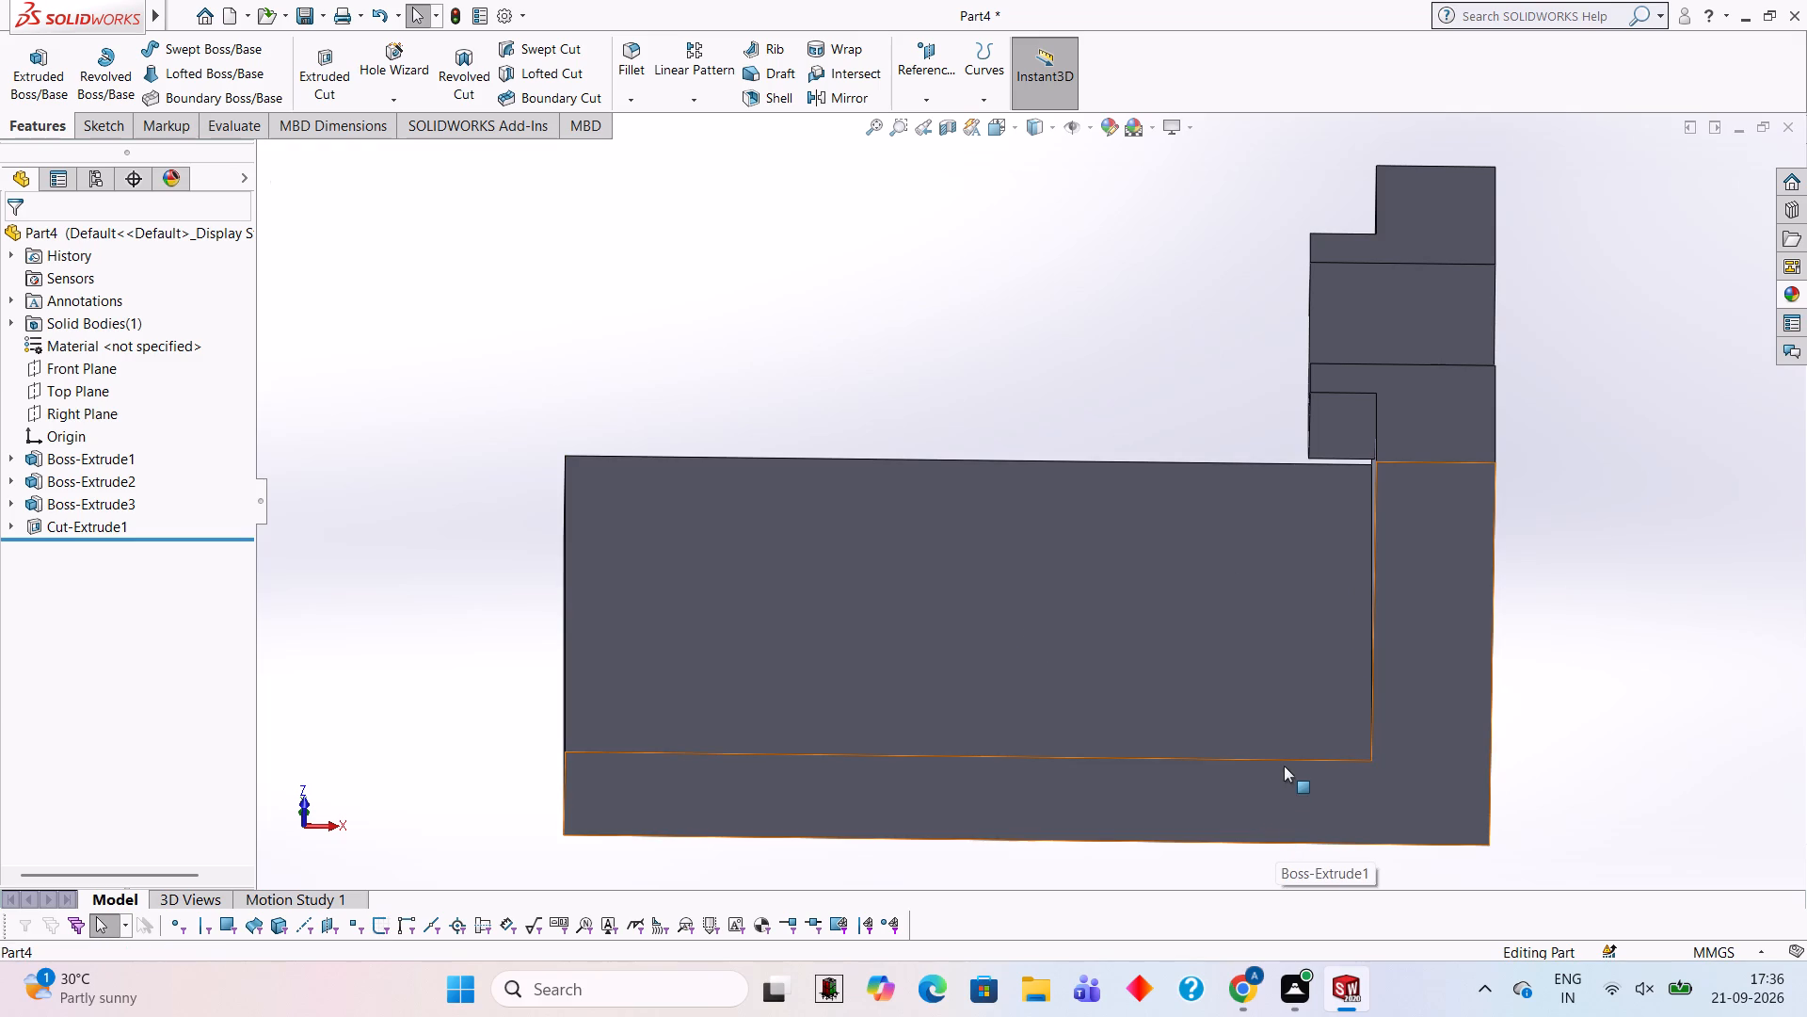
click(1366, 707)
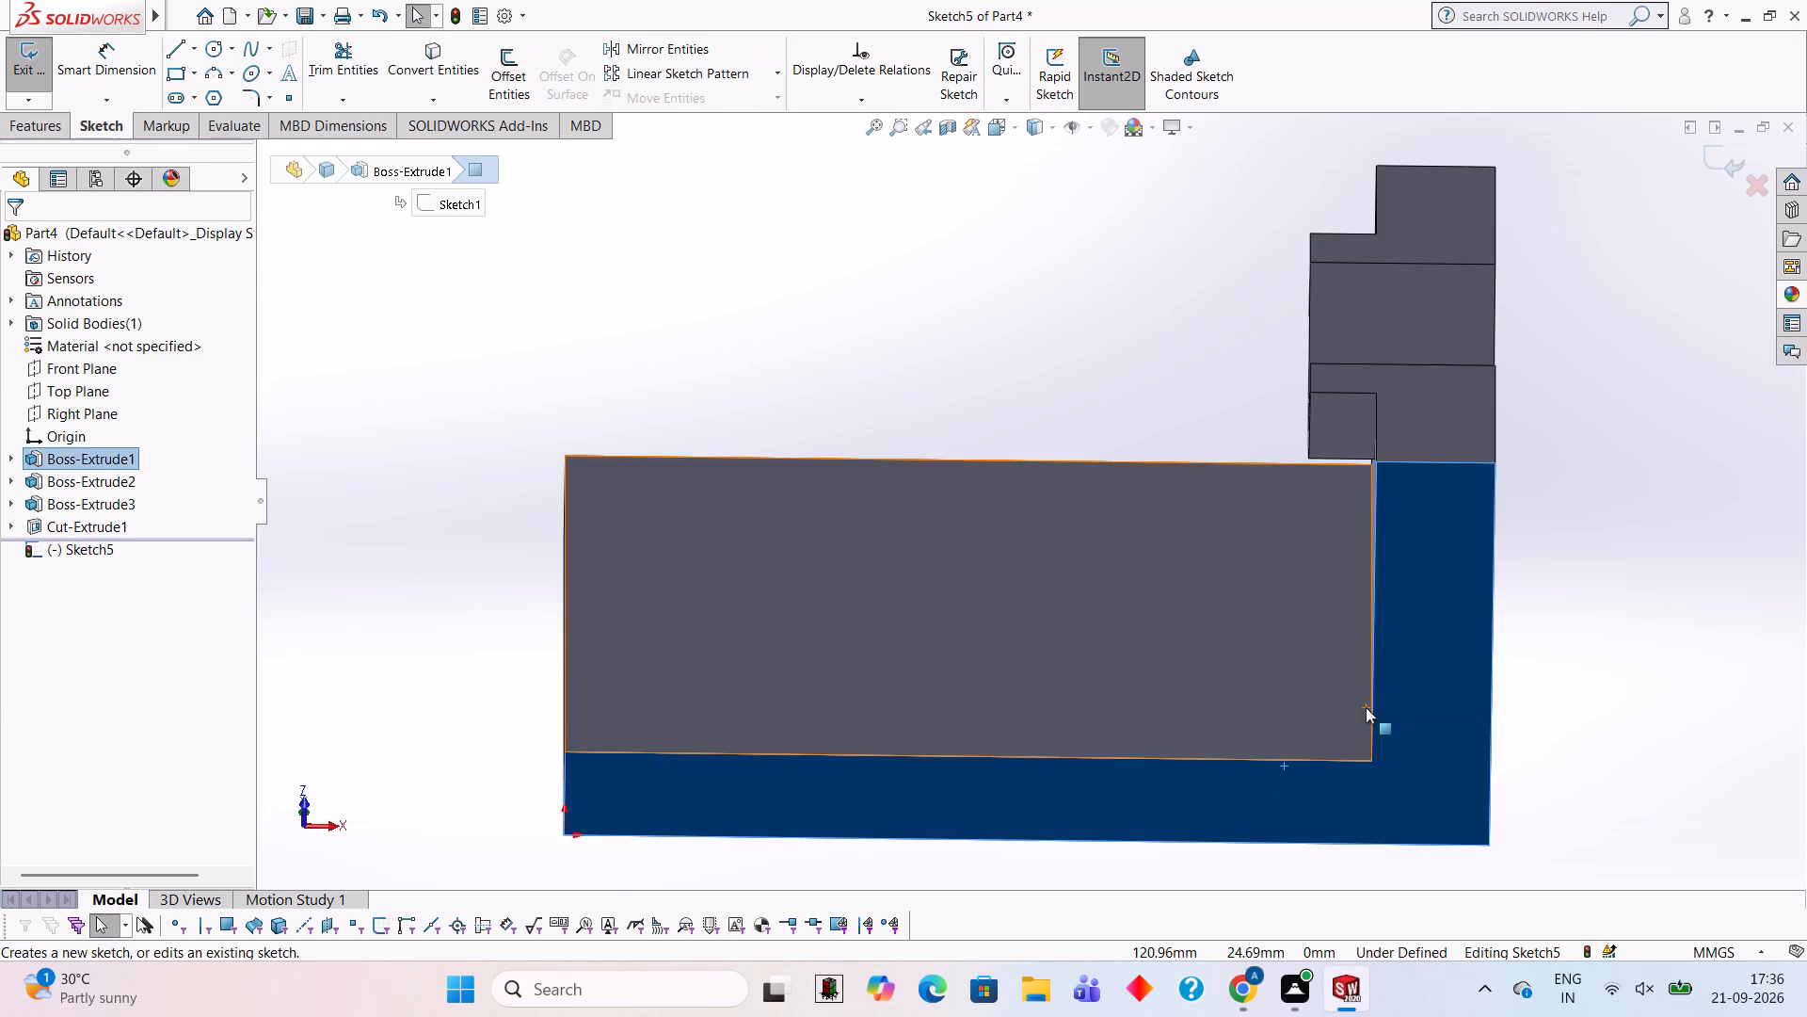
key(ctrl+8)
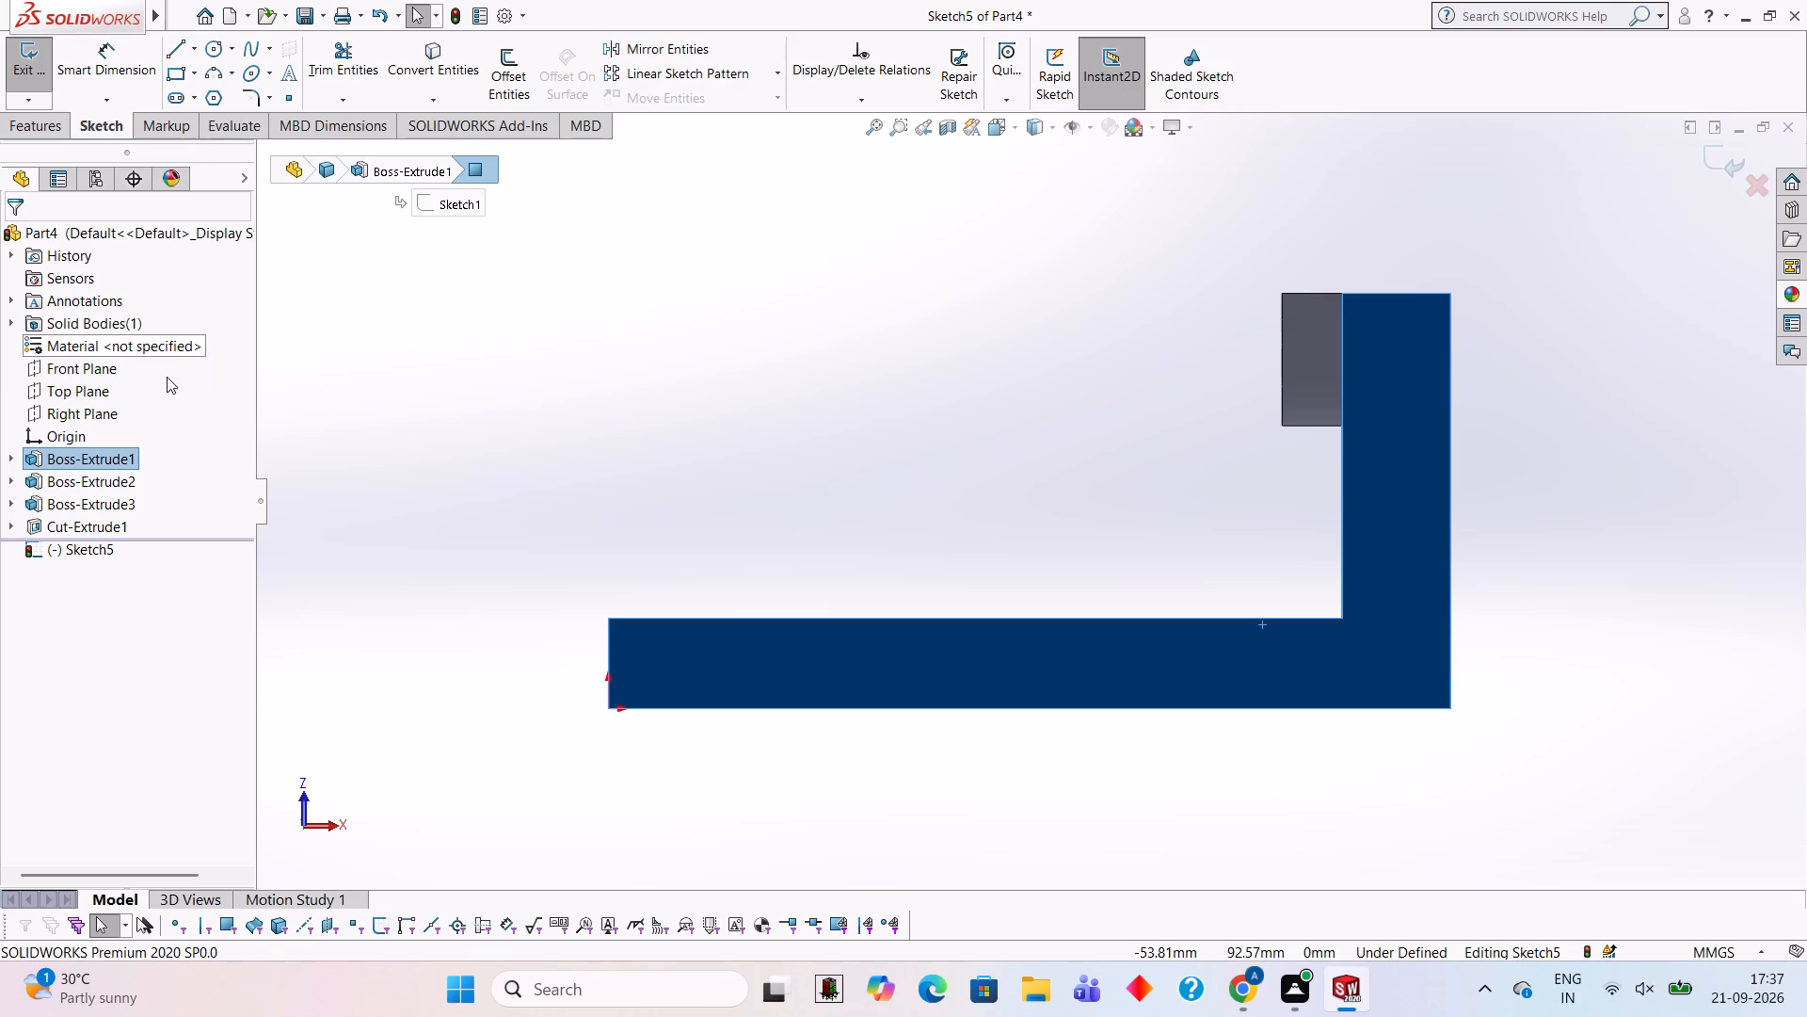
click(182, 47)
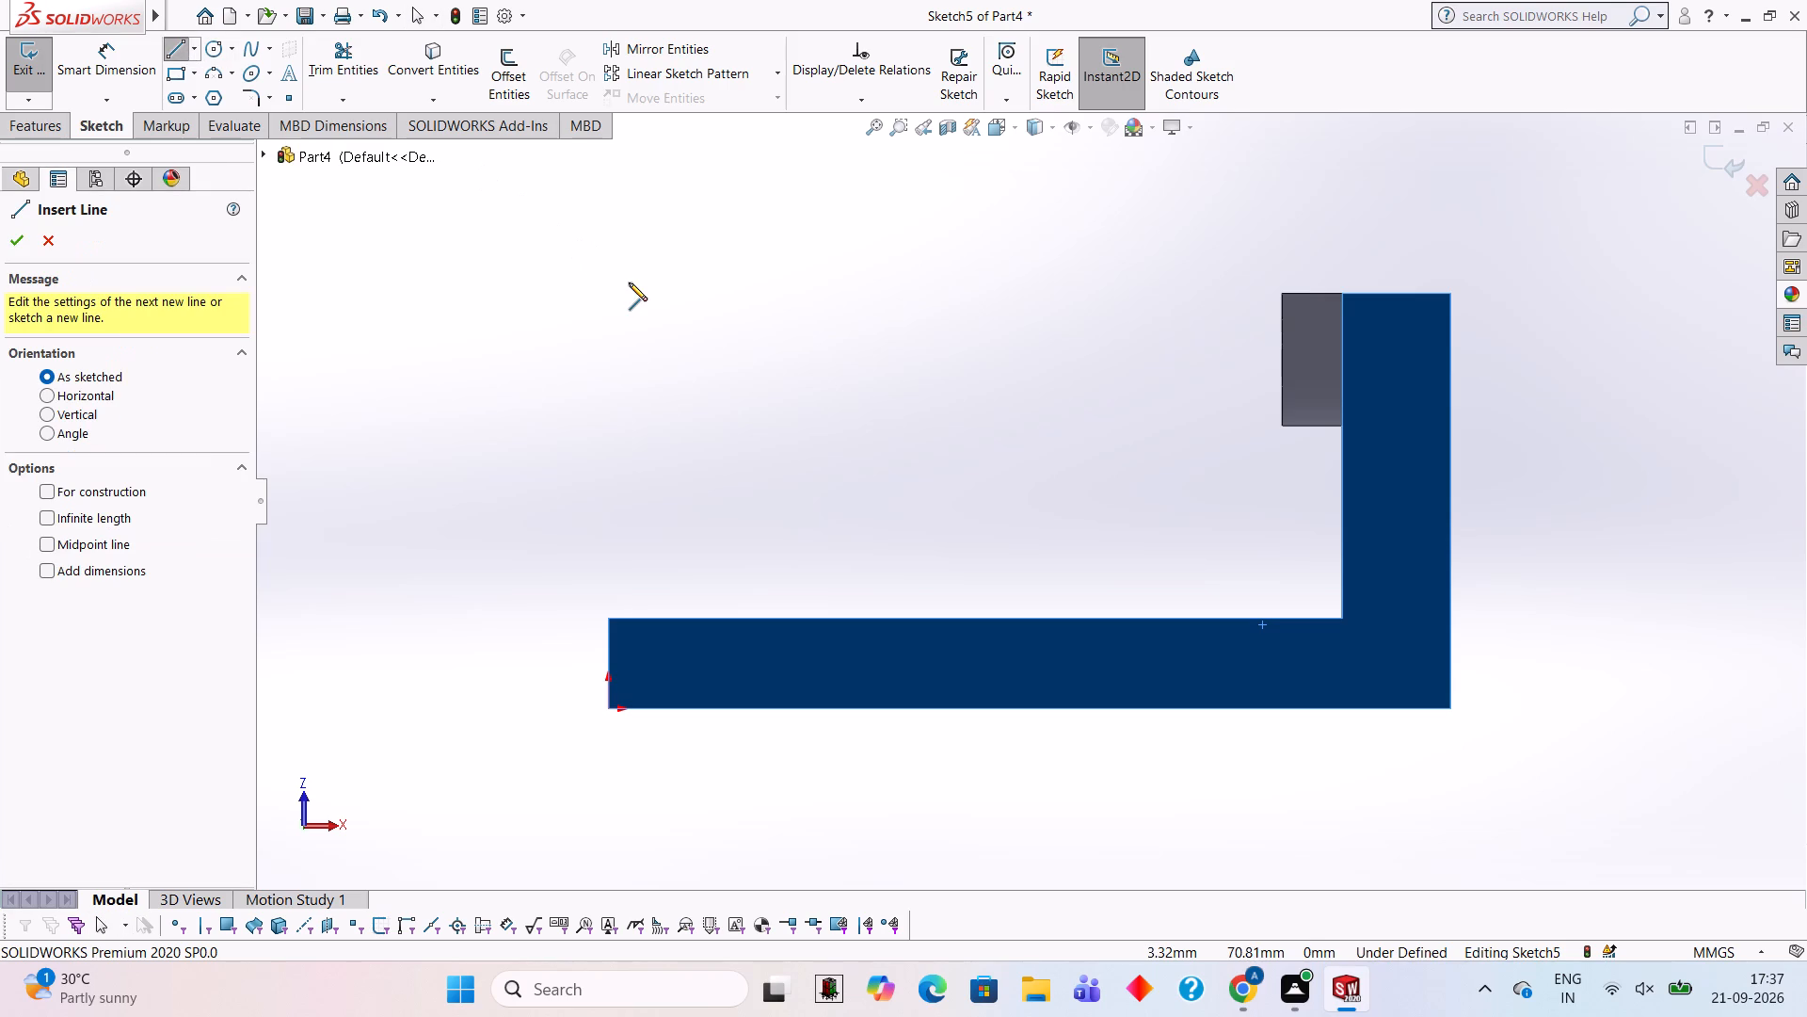
click(1345, 620)
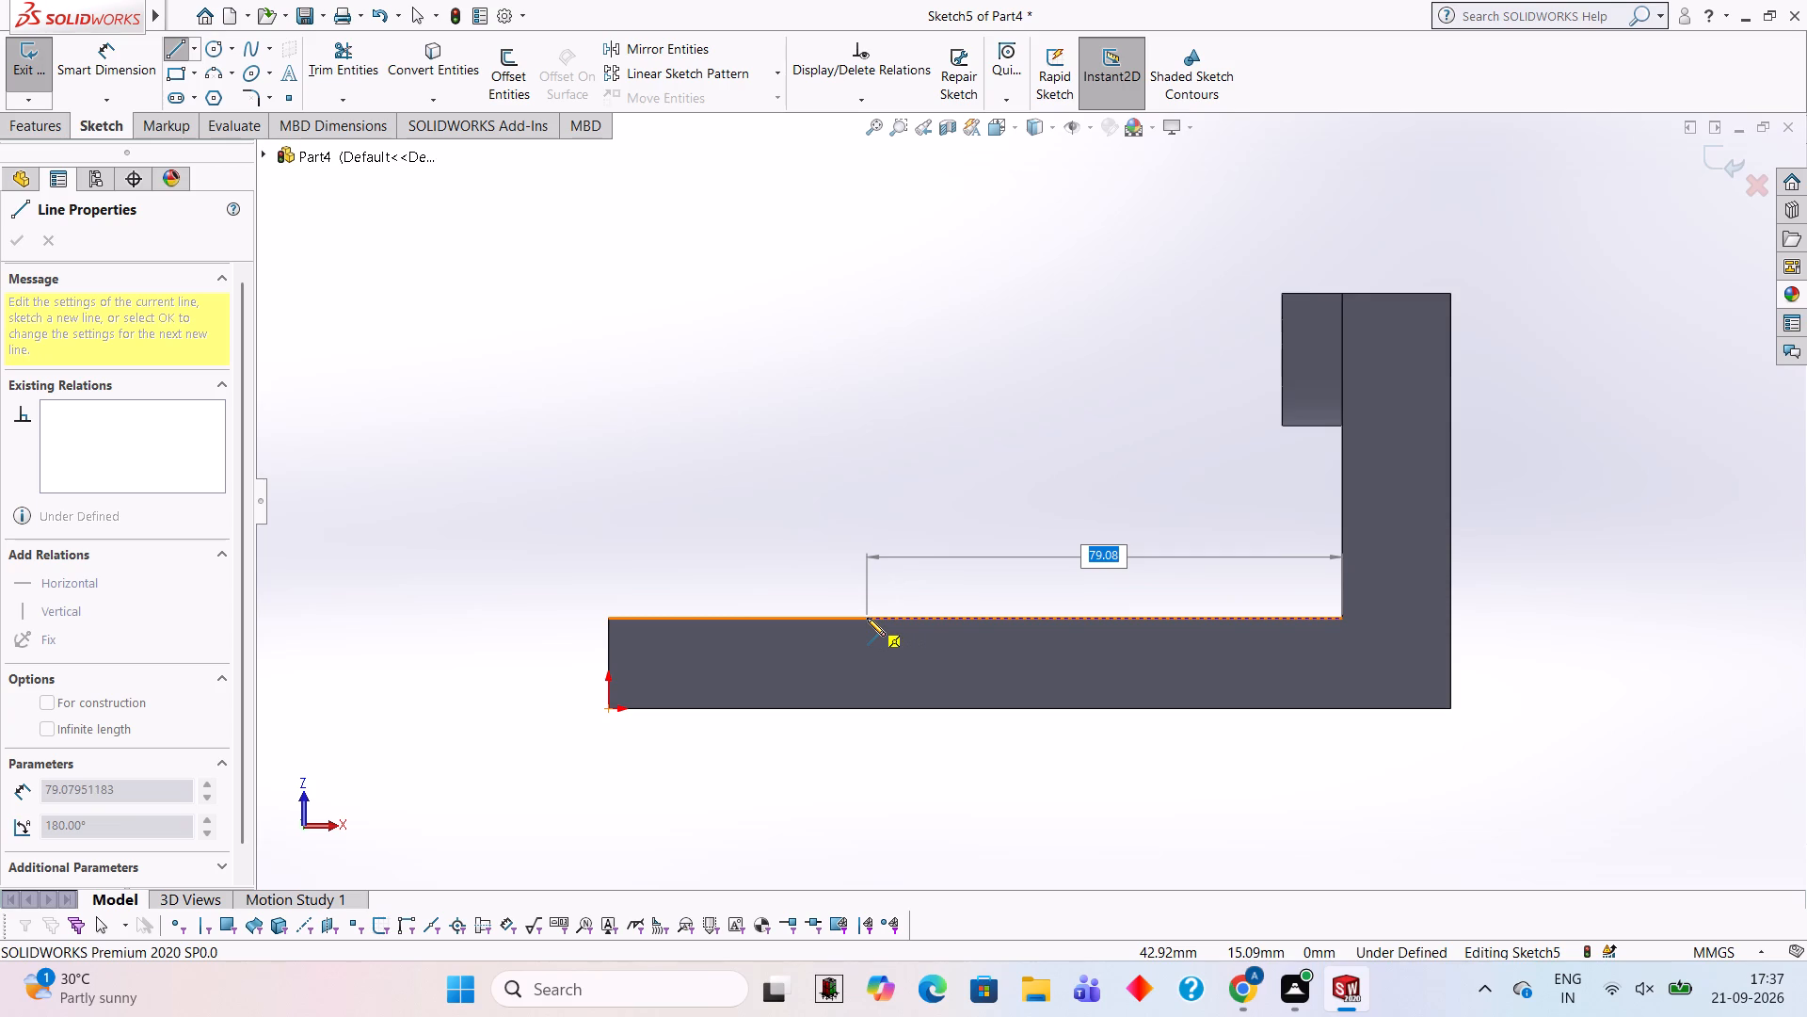
text(90)
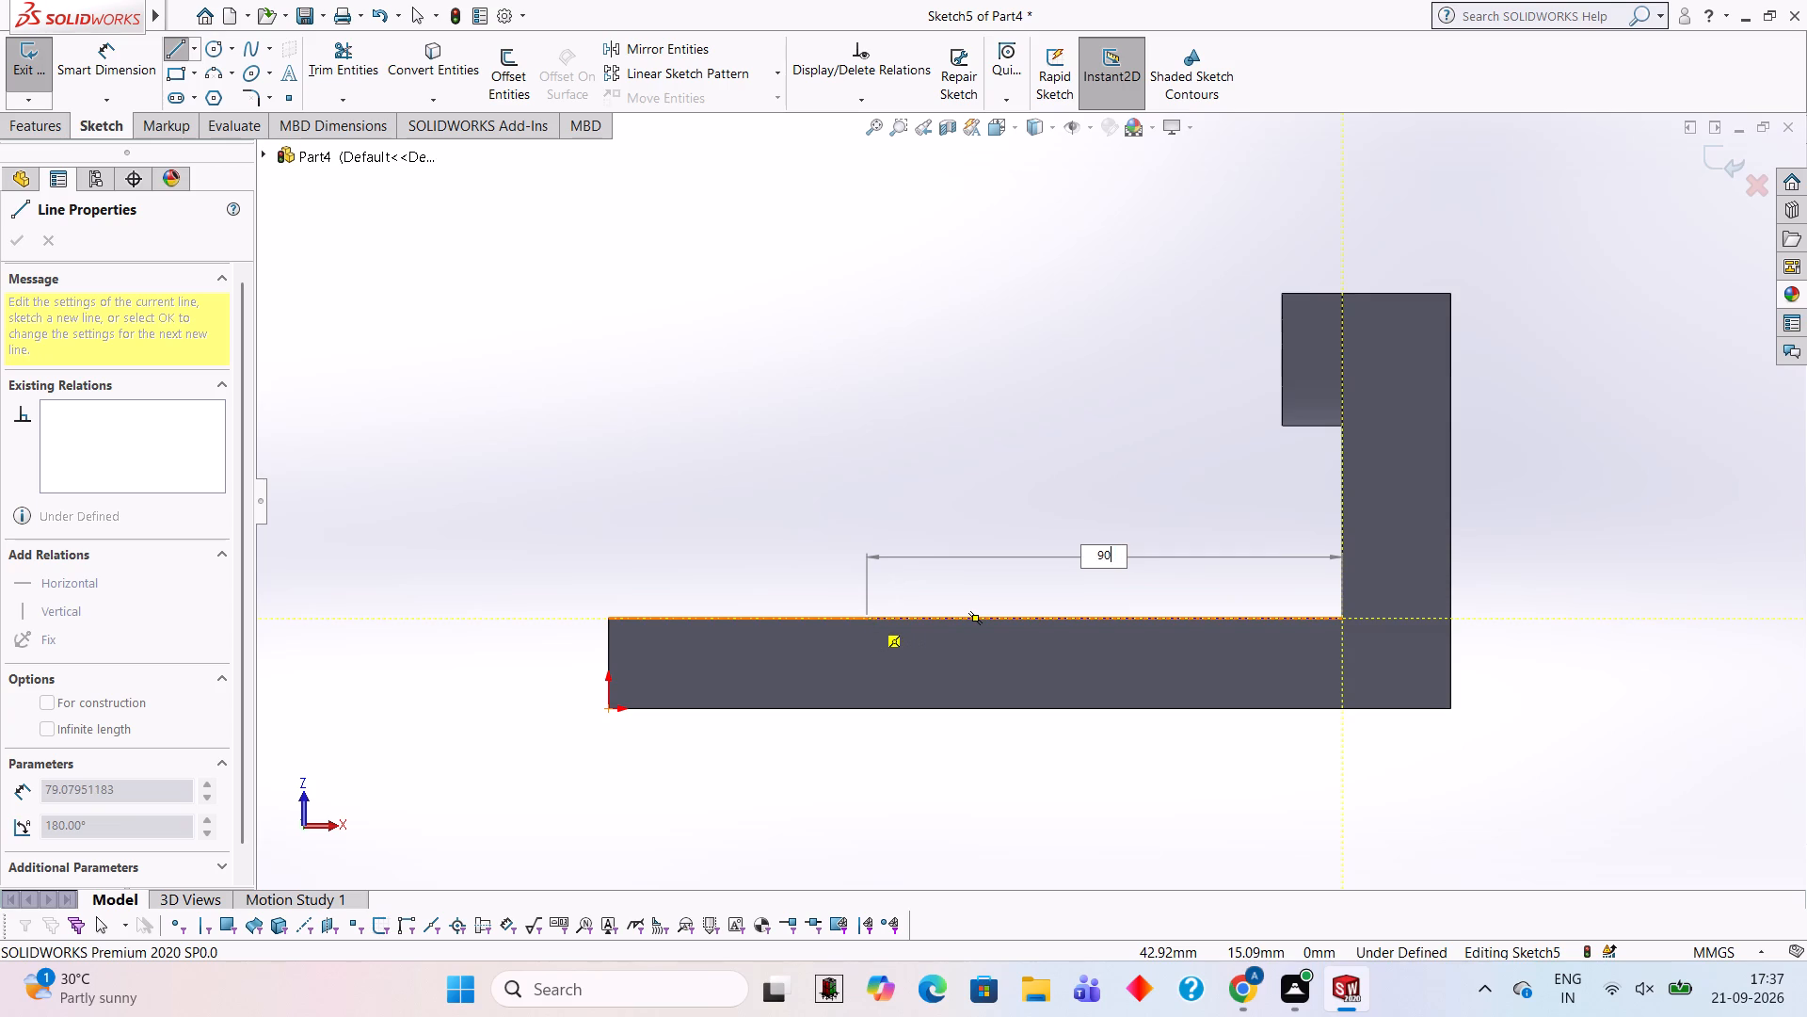
key(Return)
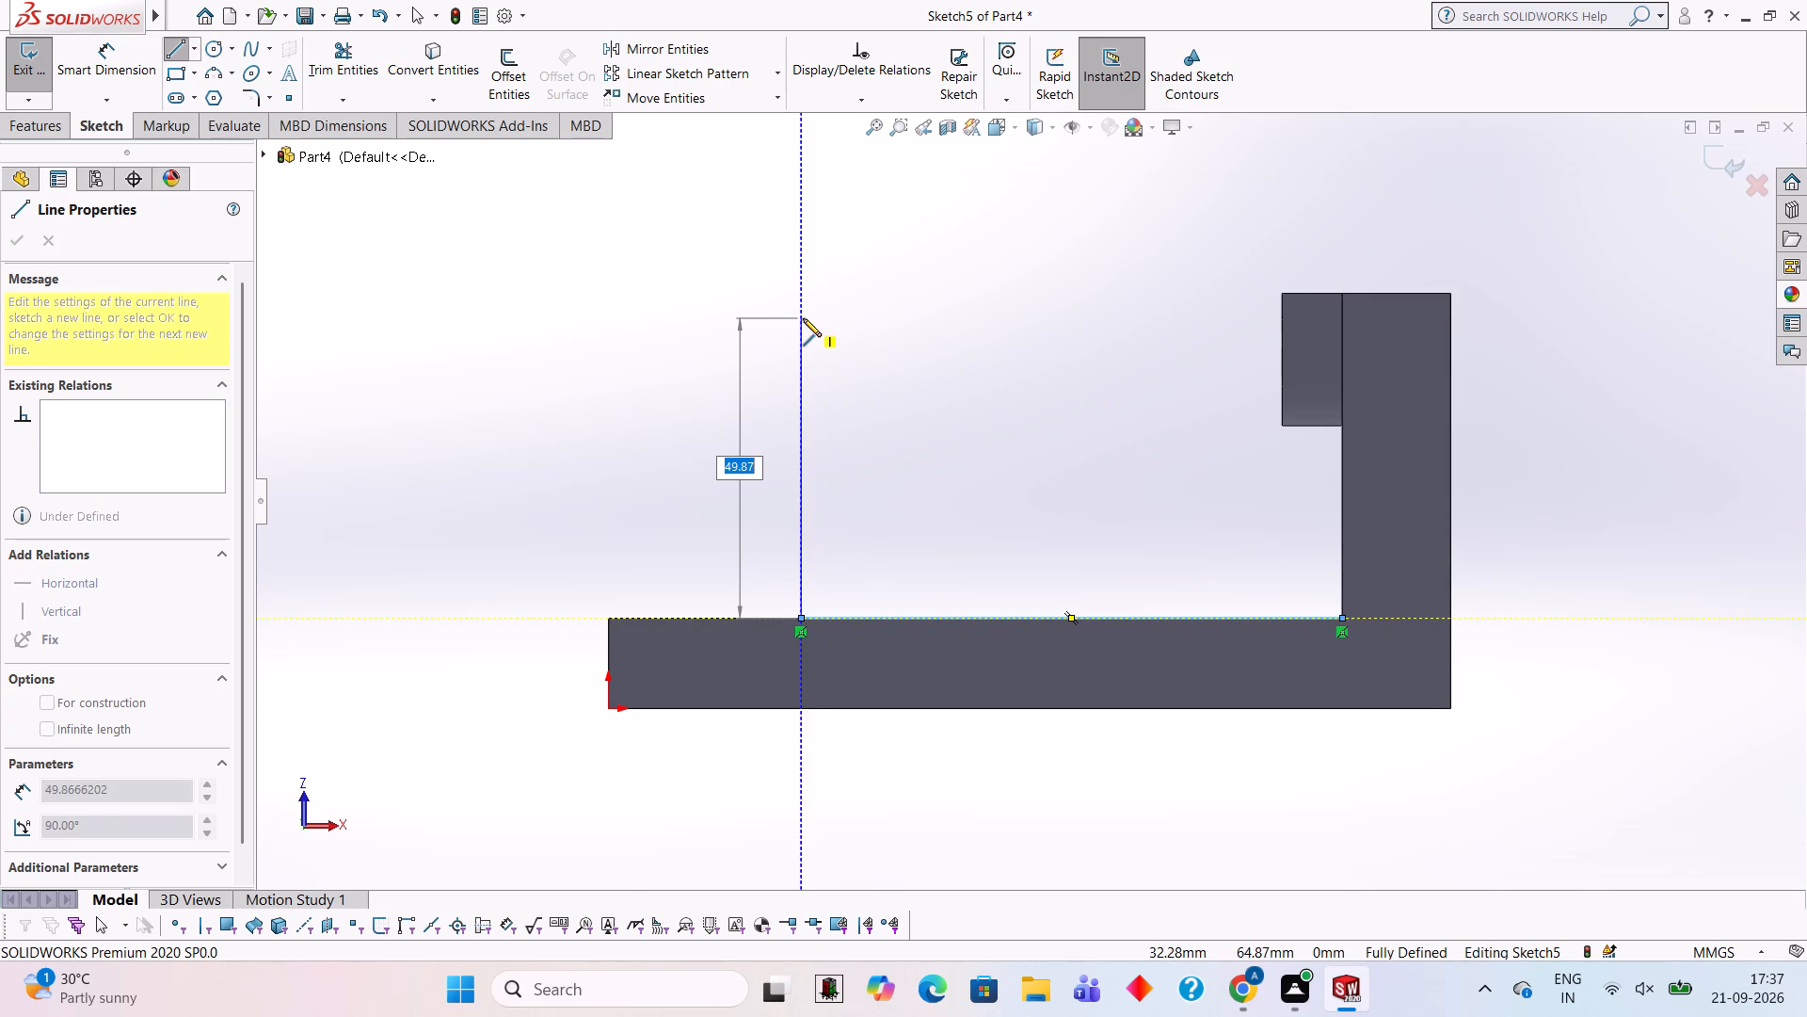
text(54)
key(Return)
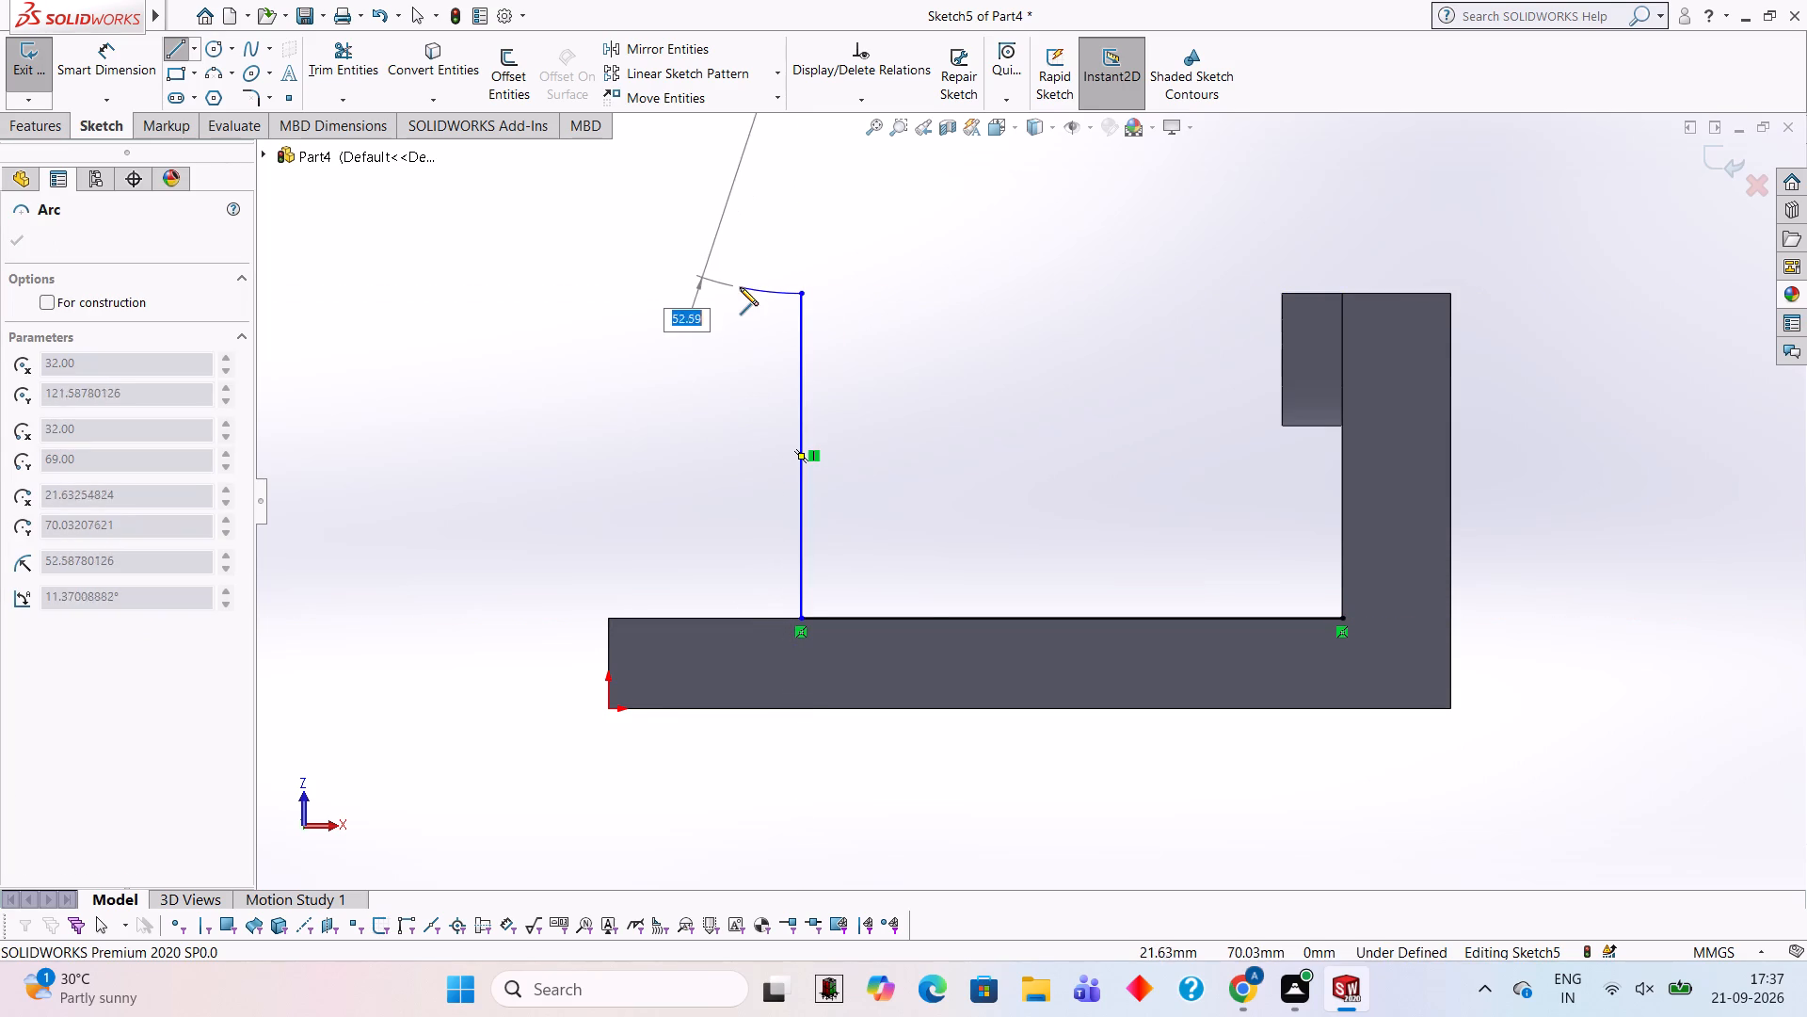
key(Escape)
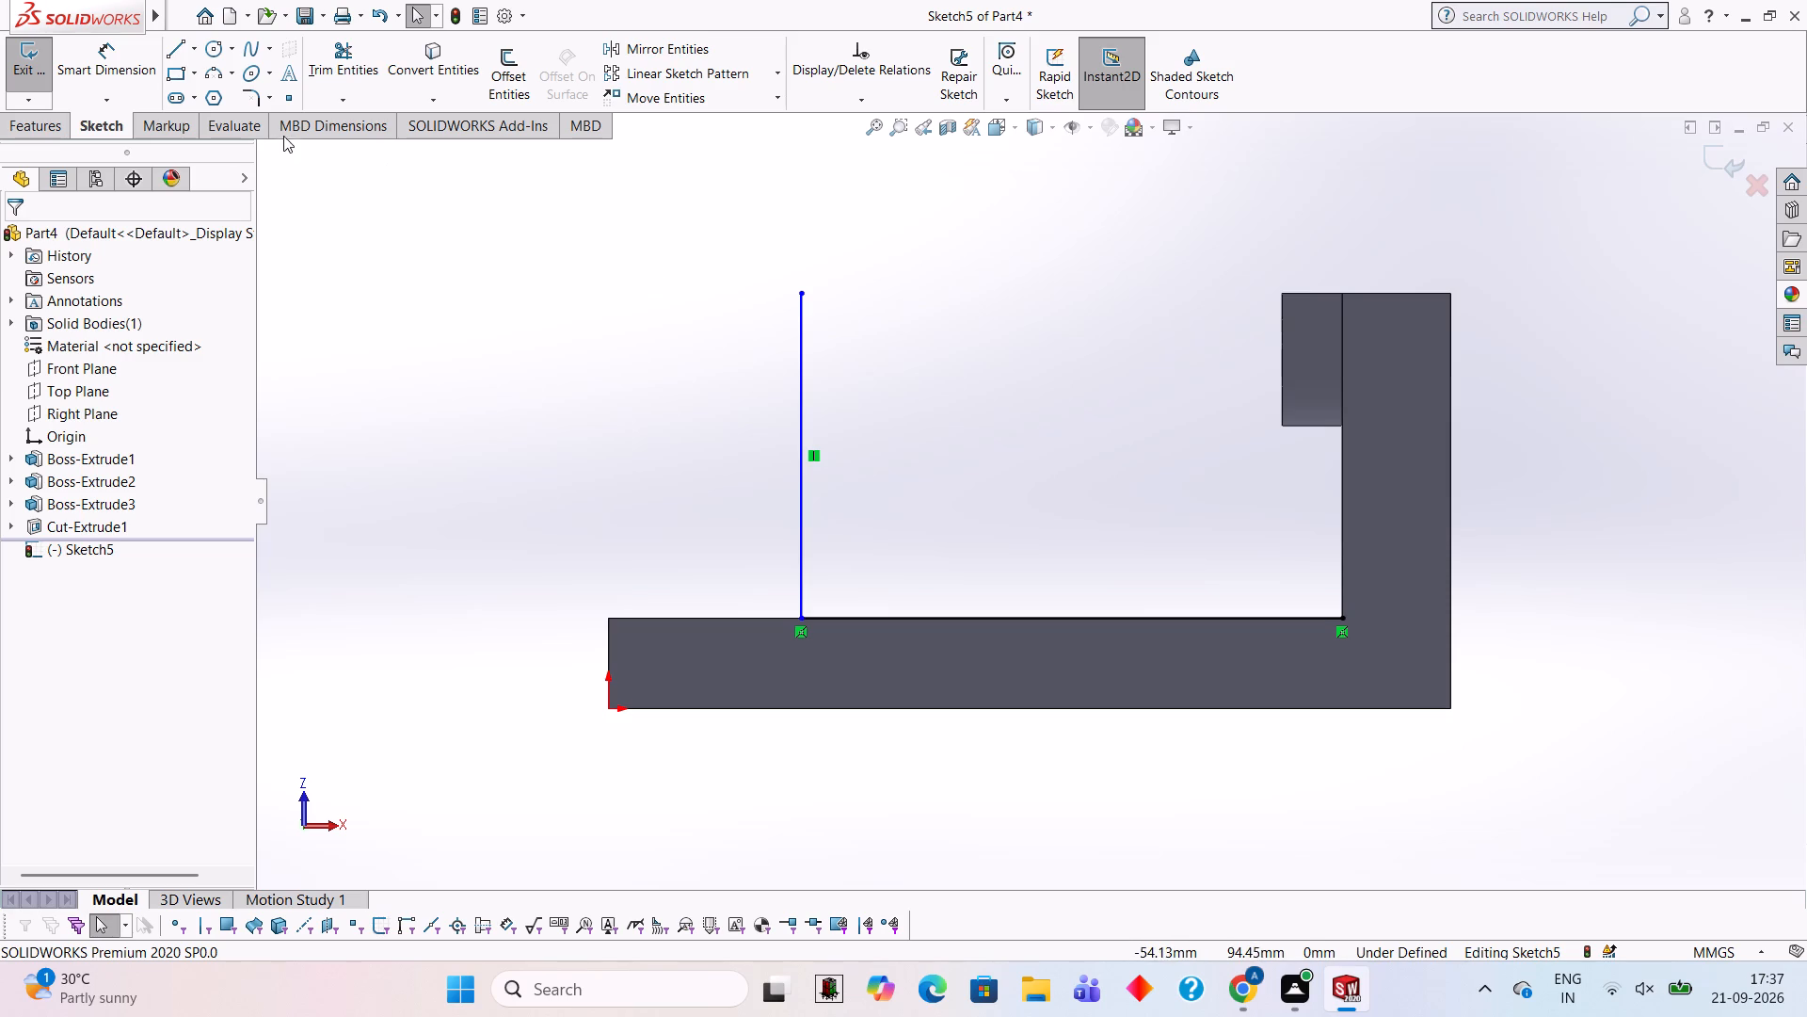
Sketch a 50 mm diameter circle centred on the upper end of the 54 mm vertical line.
click(203, 60)
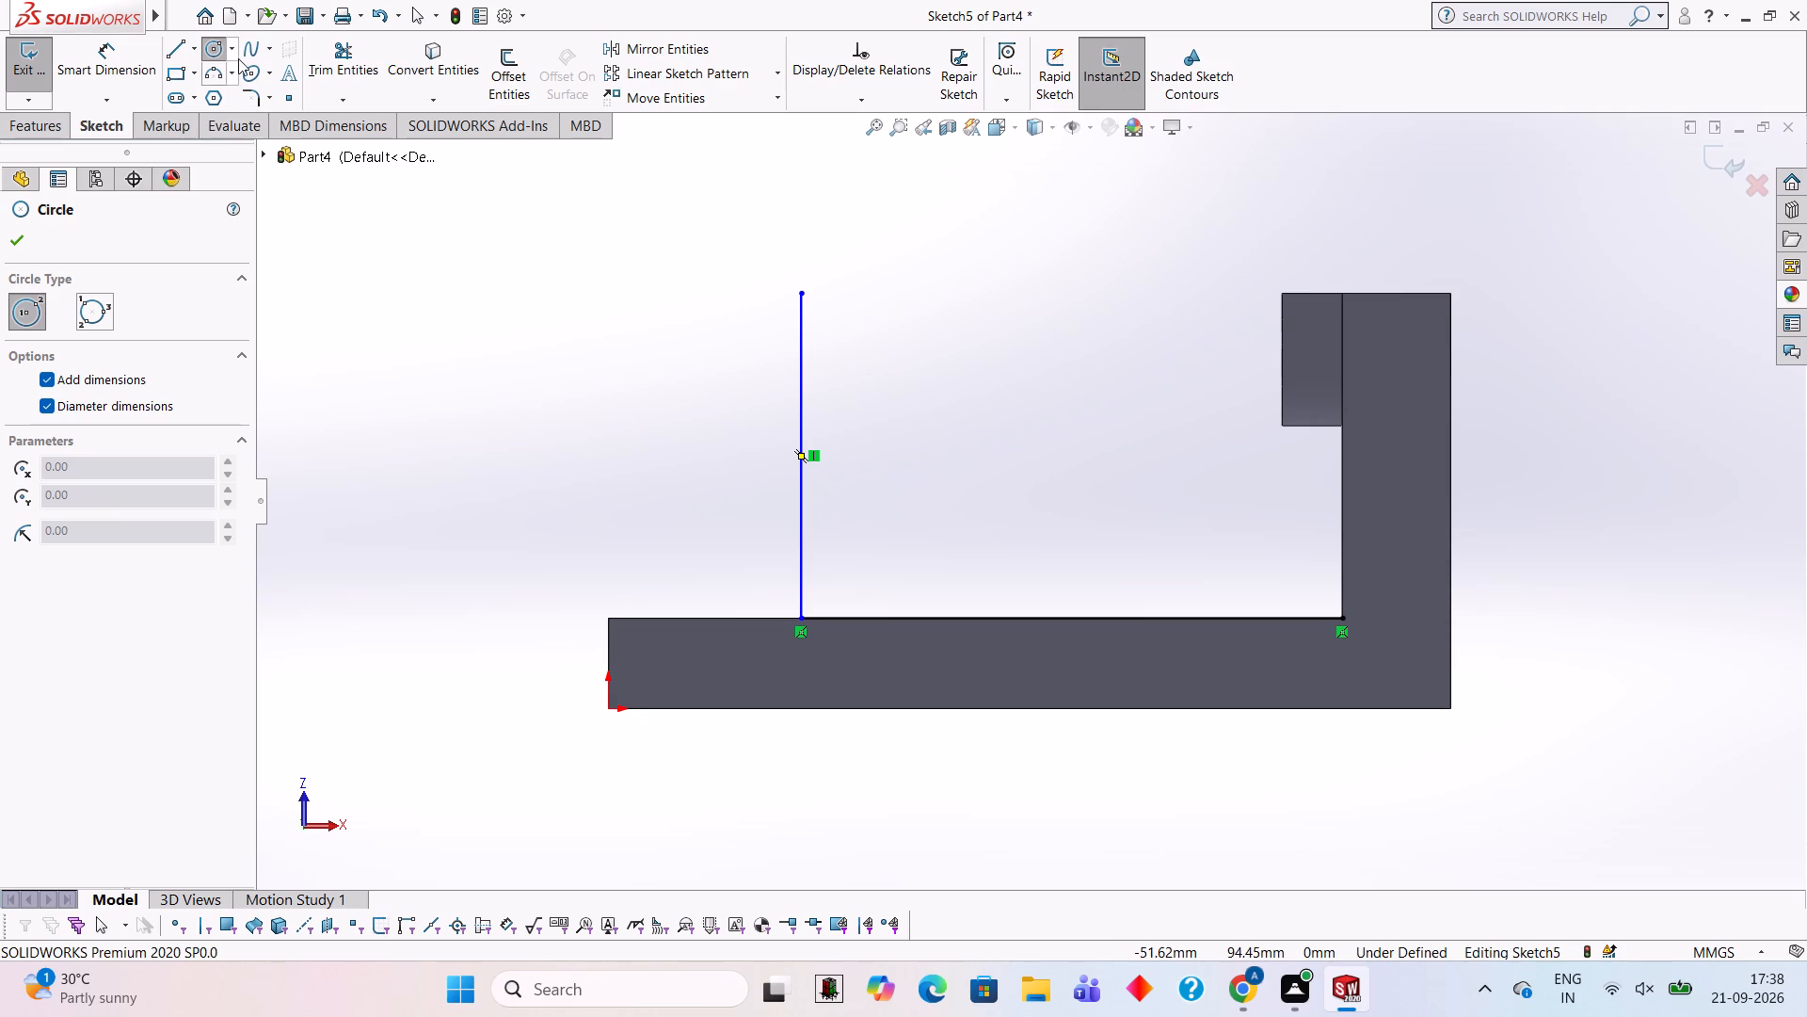
click(802, 289)
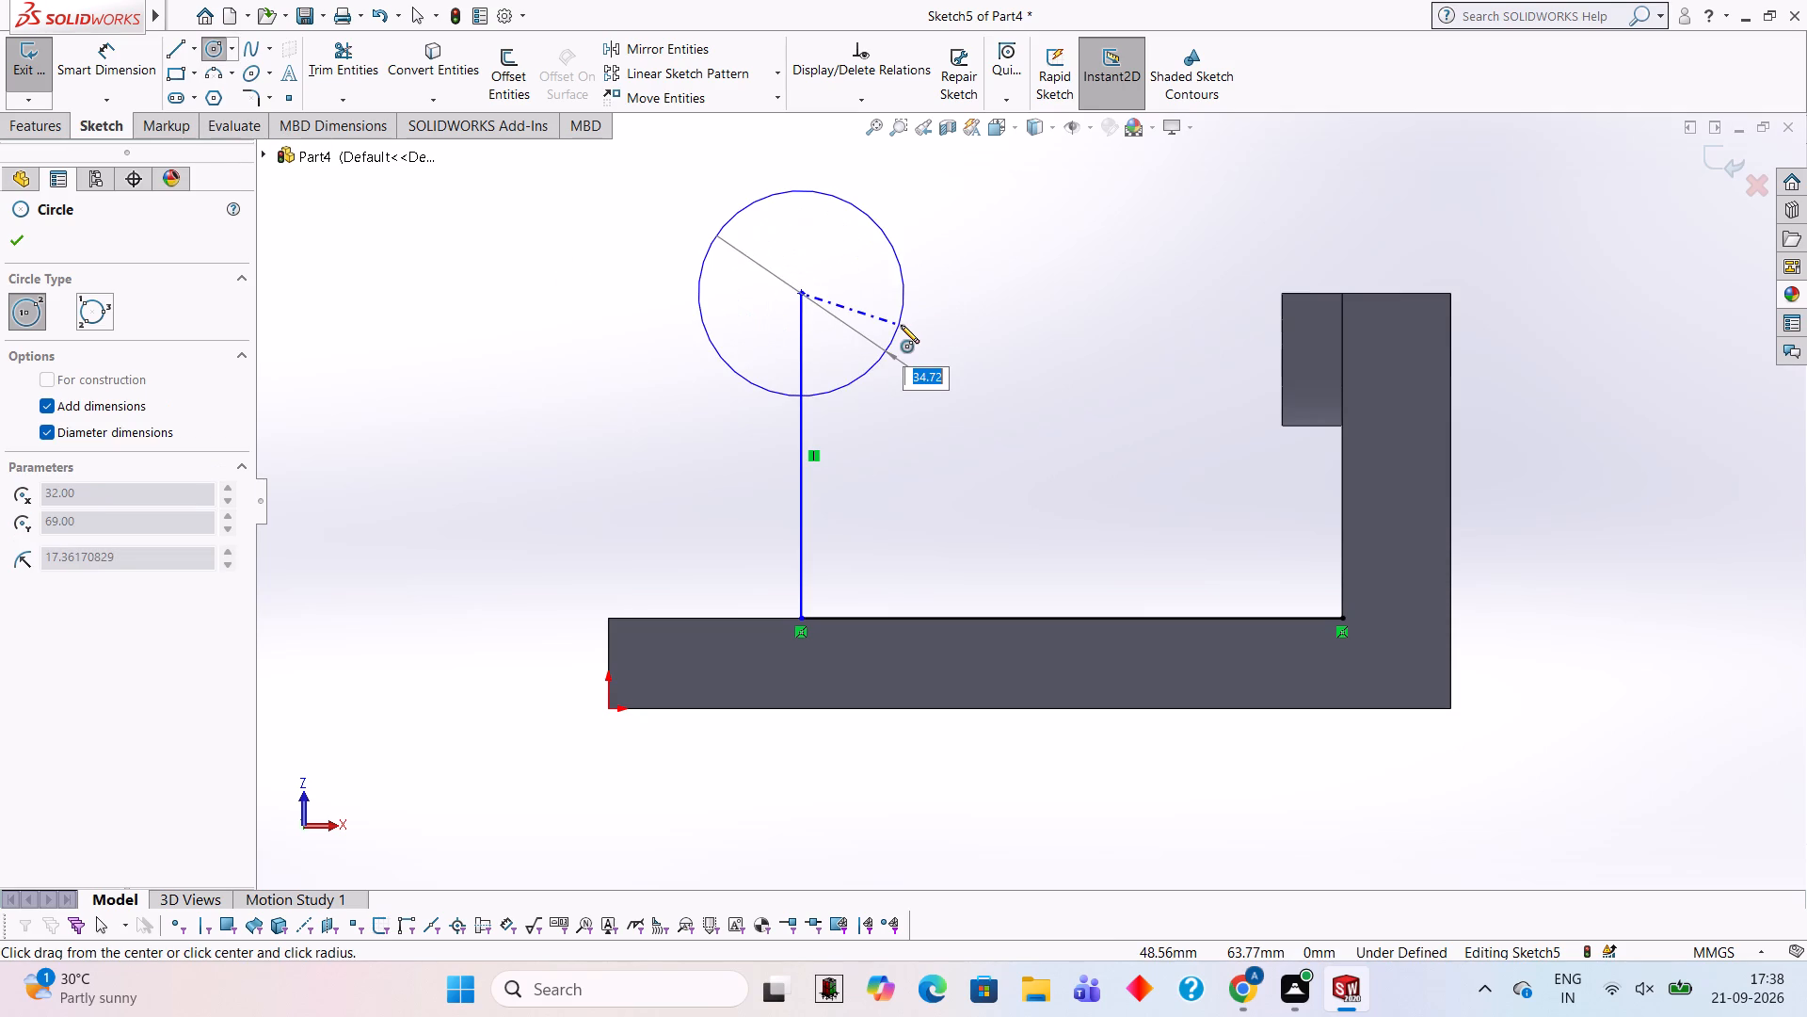
text(50)
key(Return)
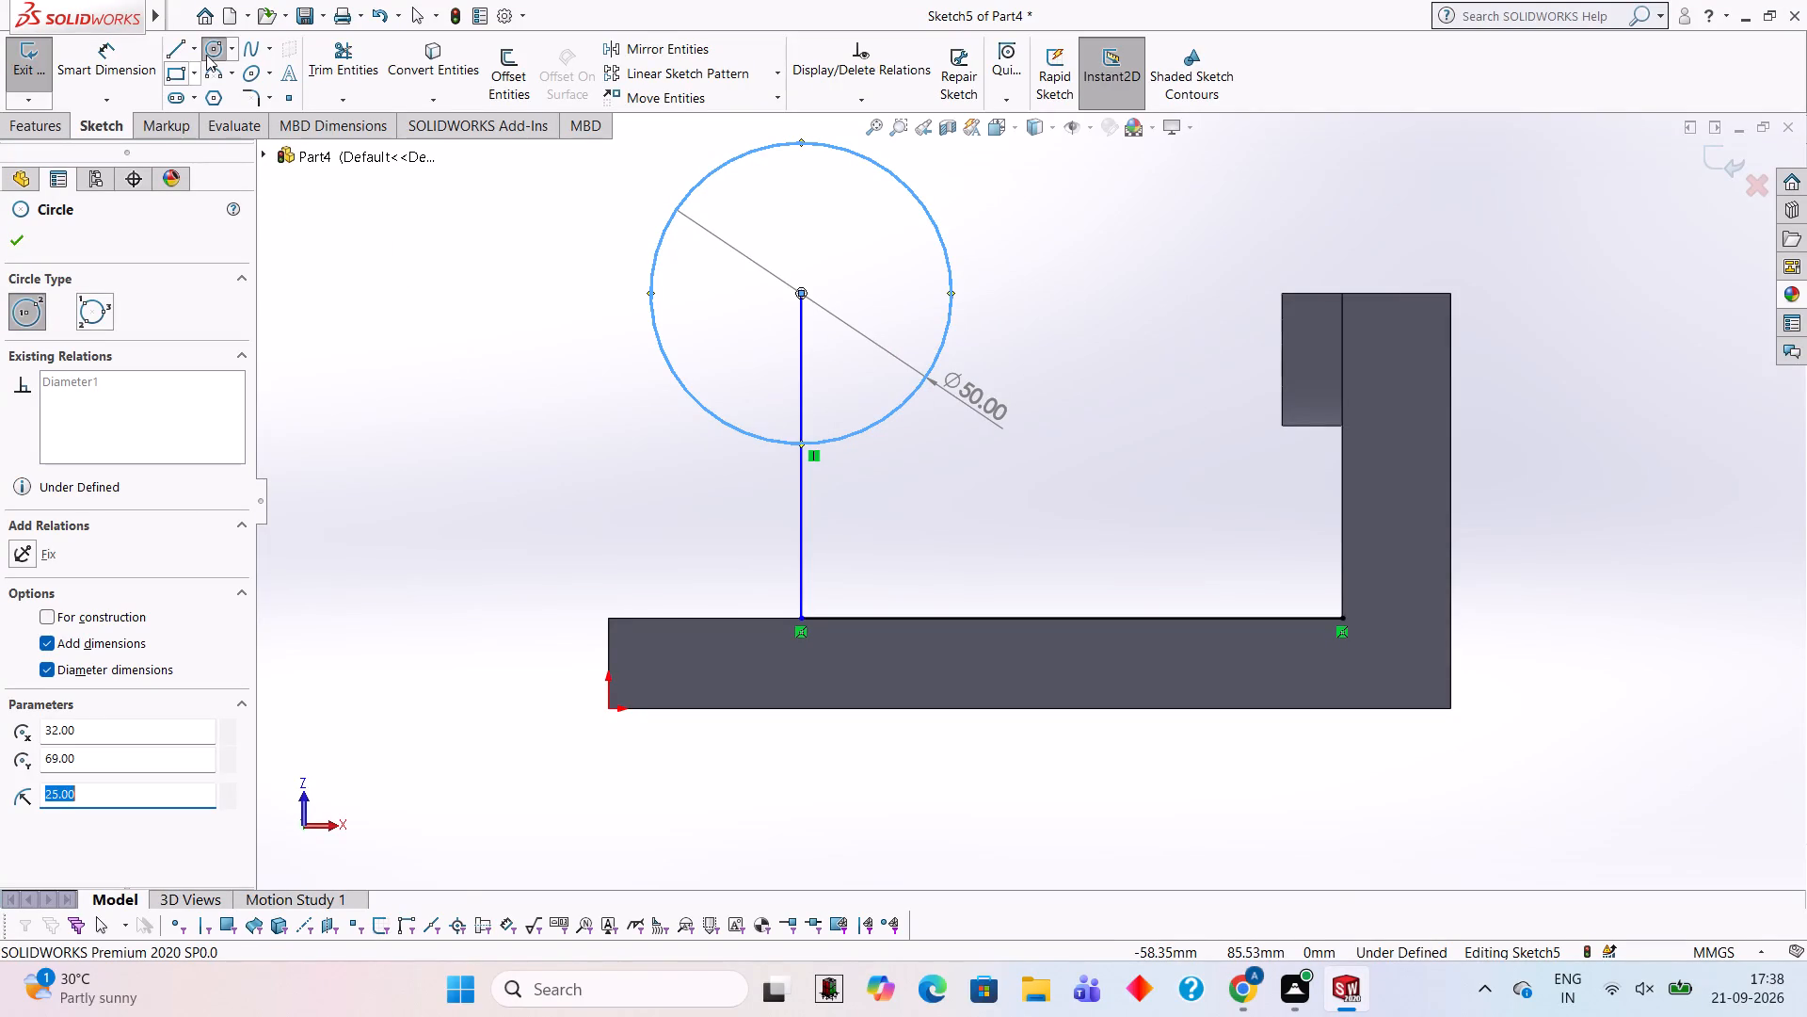
Draw a horizontal line across the 50 mm circle's diameter and trim away the circle's lower half and the vertical construction-height line.
click(177, 53)
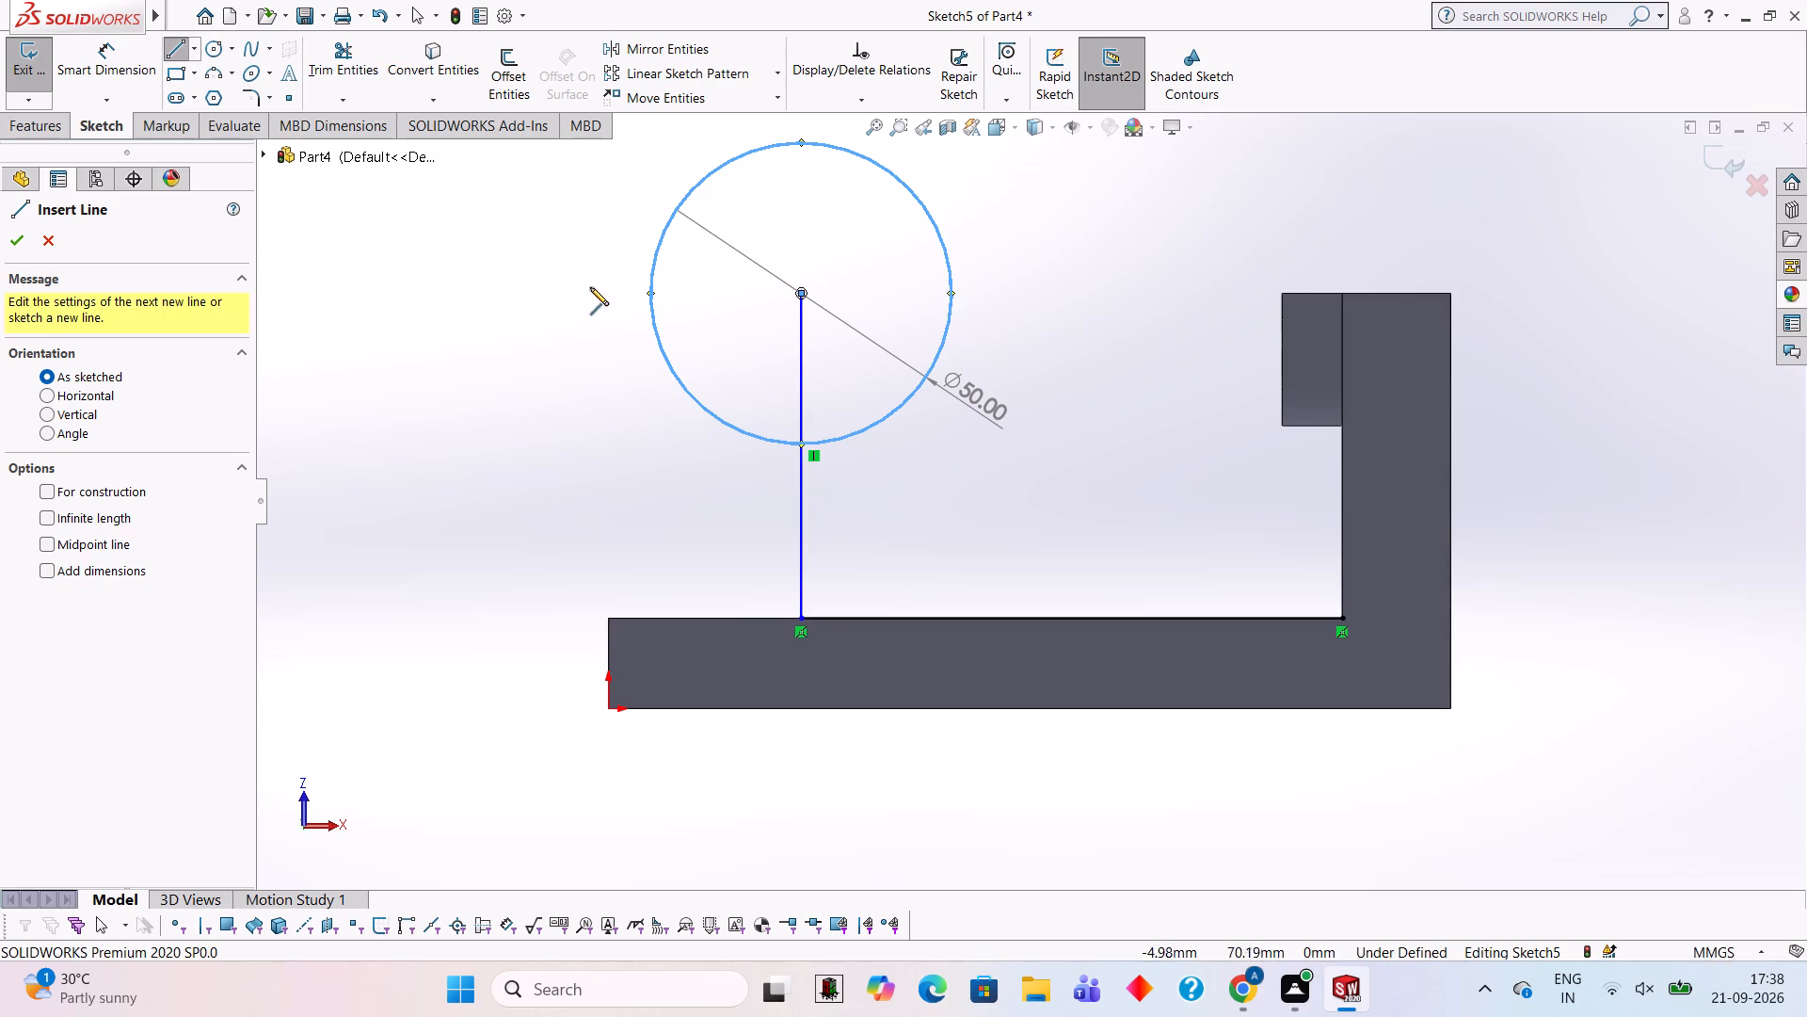
click(650, 292)
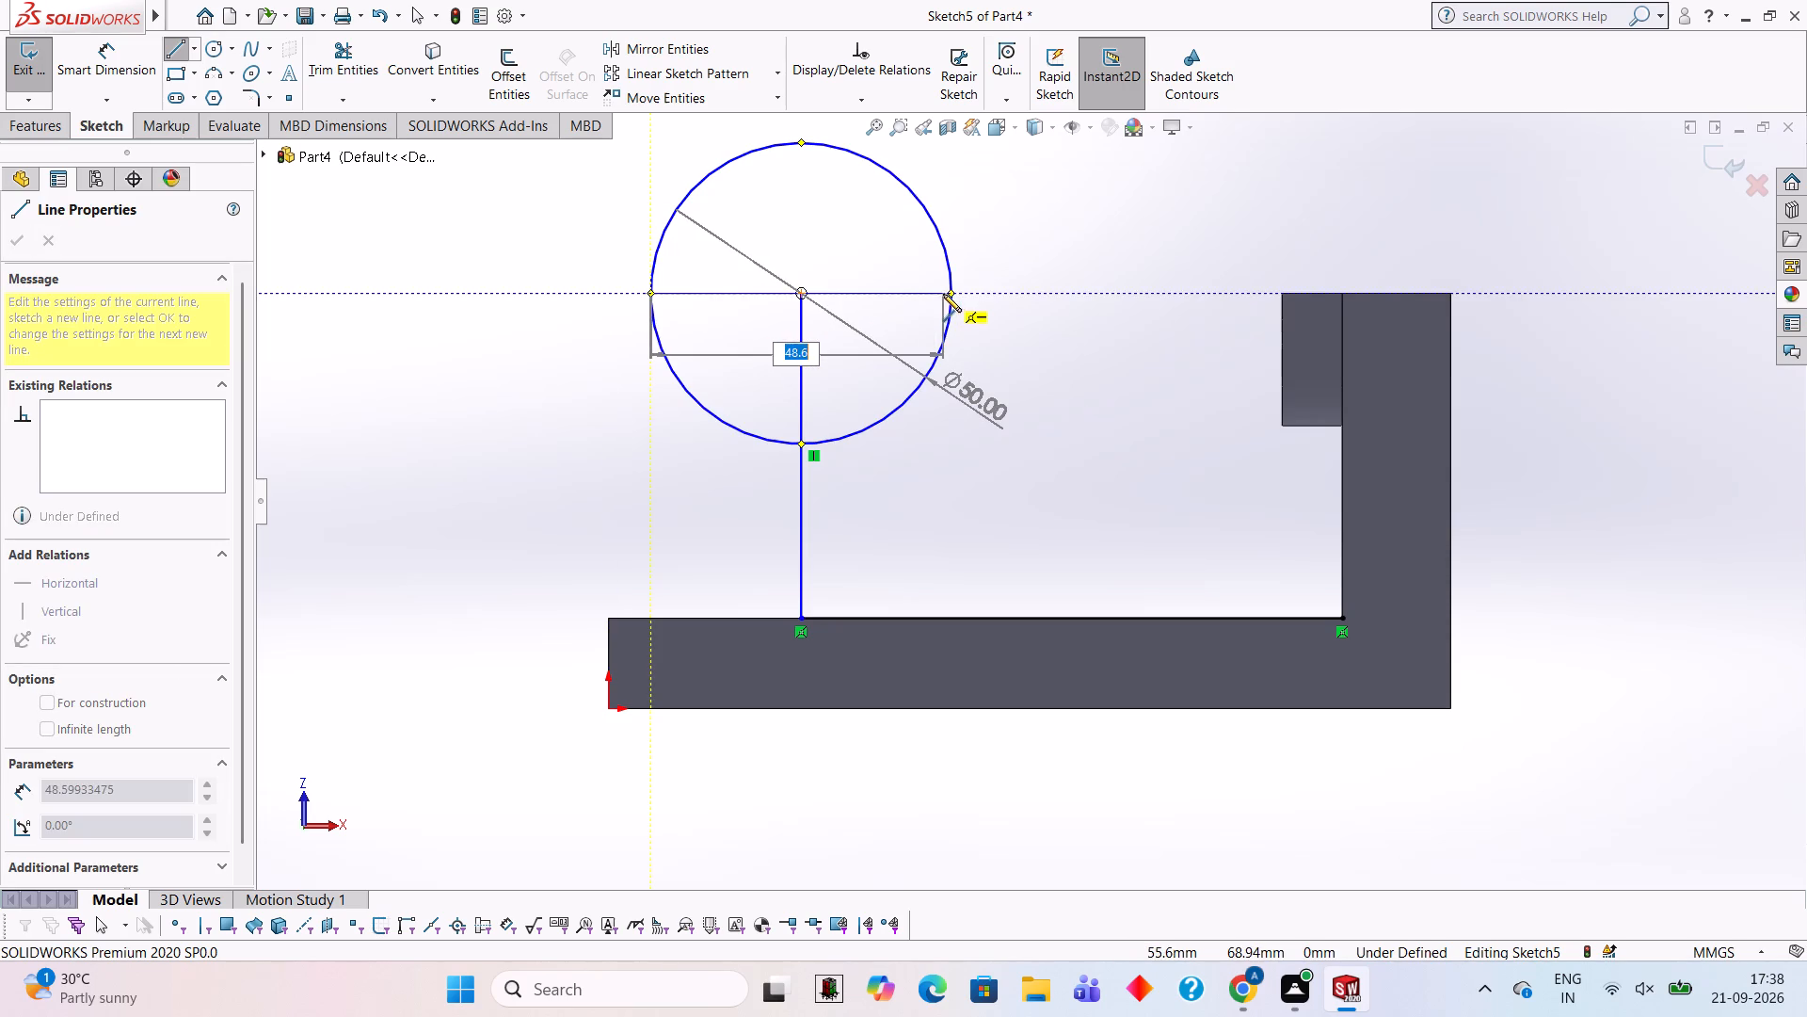
click(954, 292)
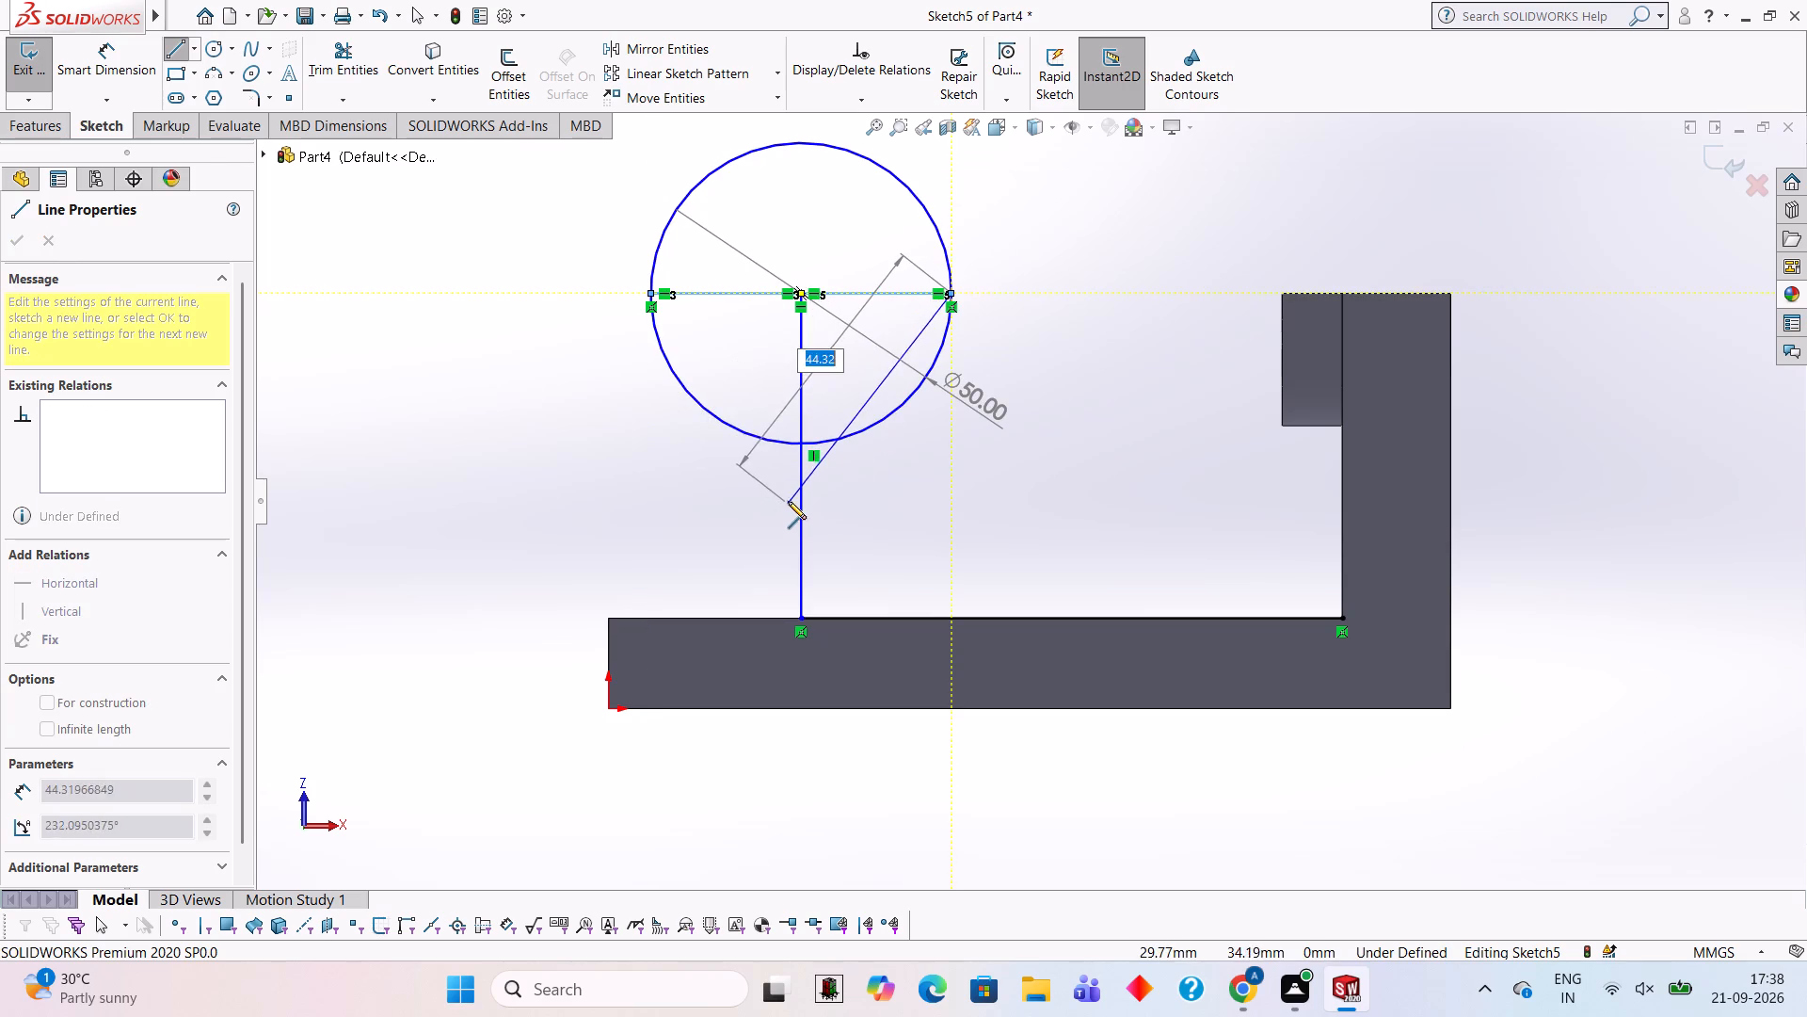
key(Escape)
click(321, 61)
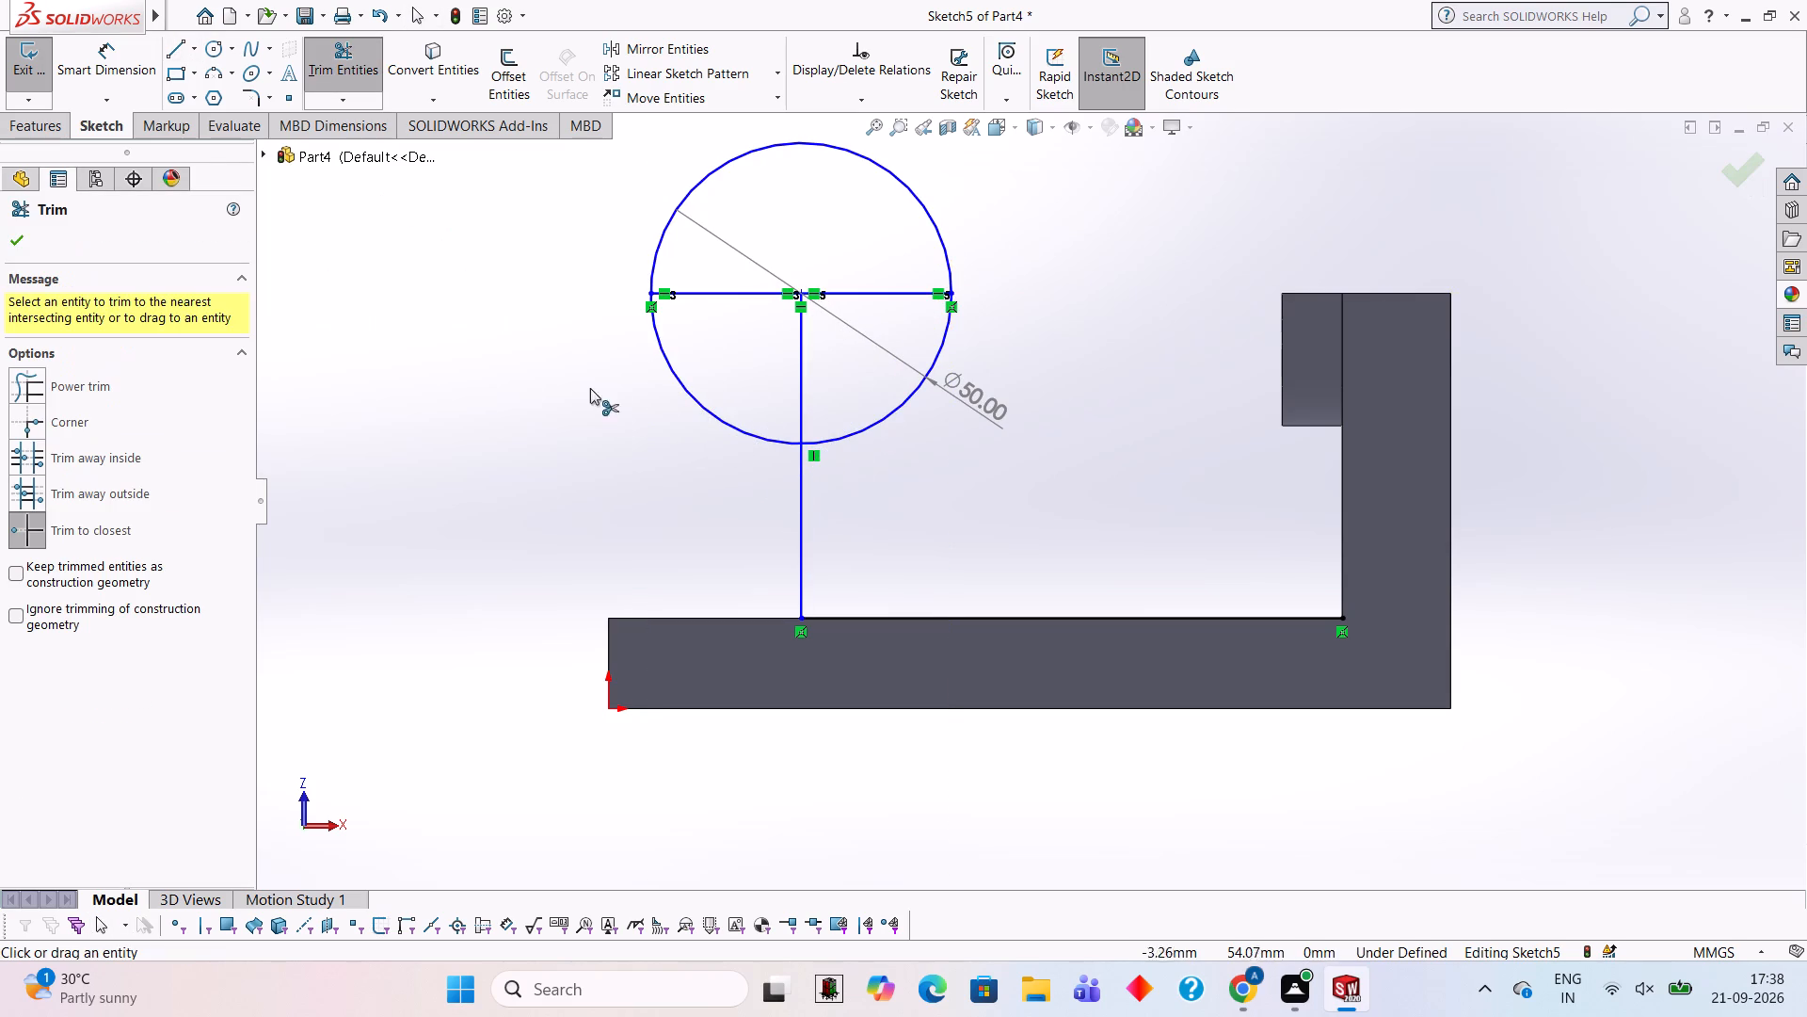
click(697, 397)
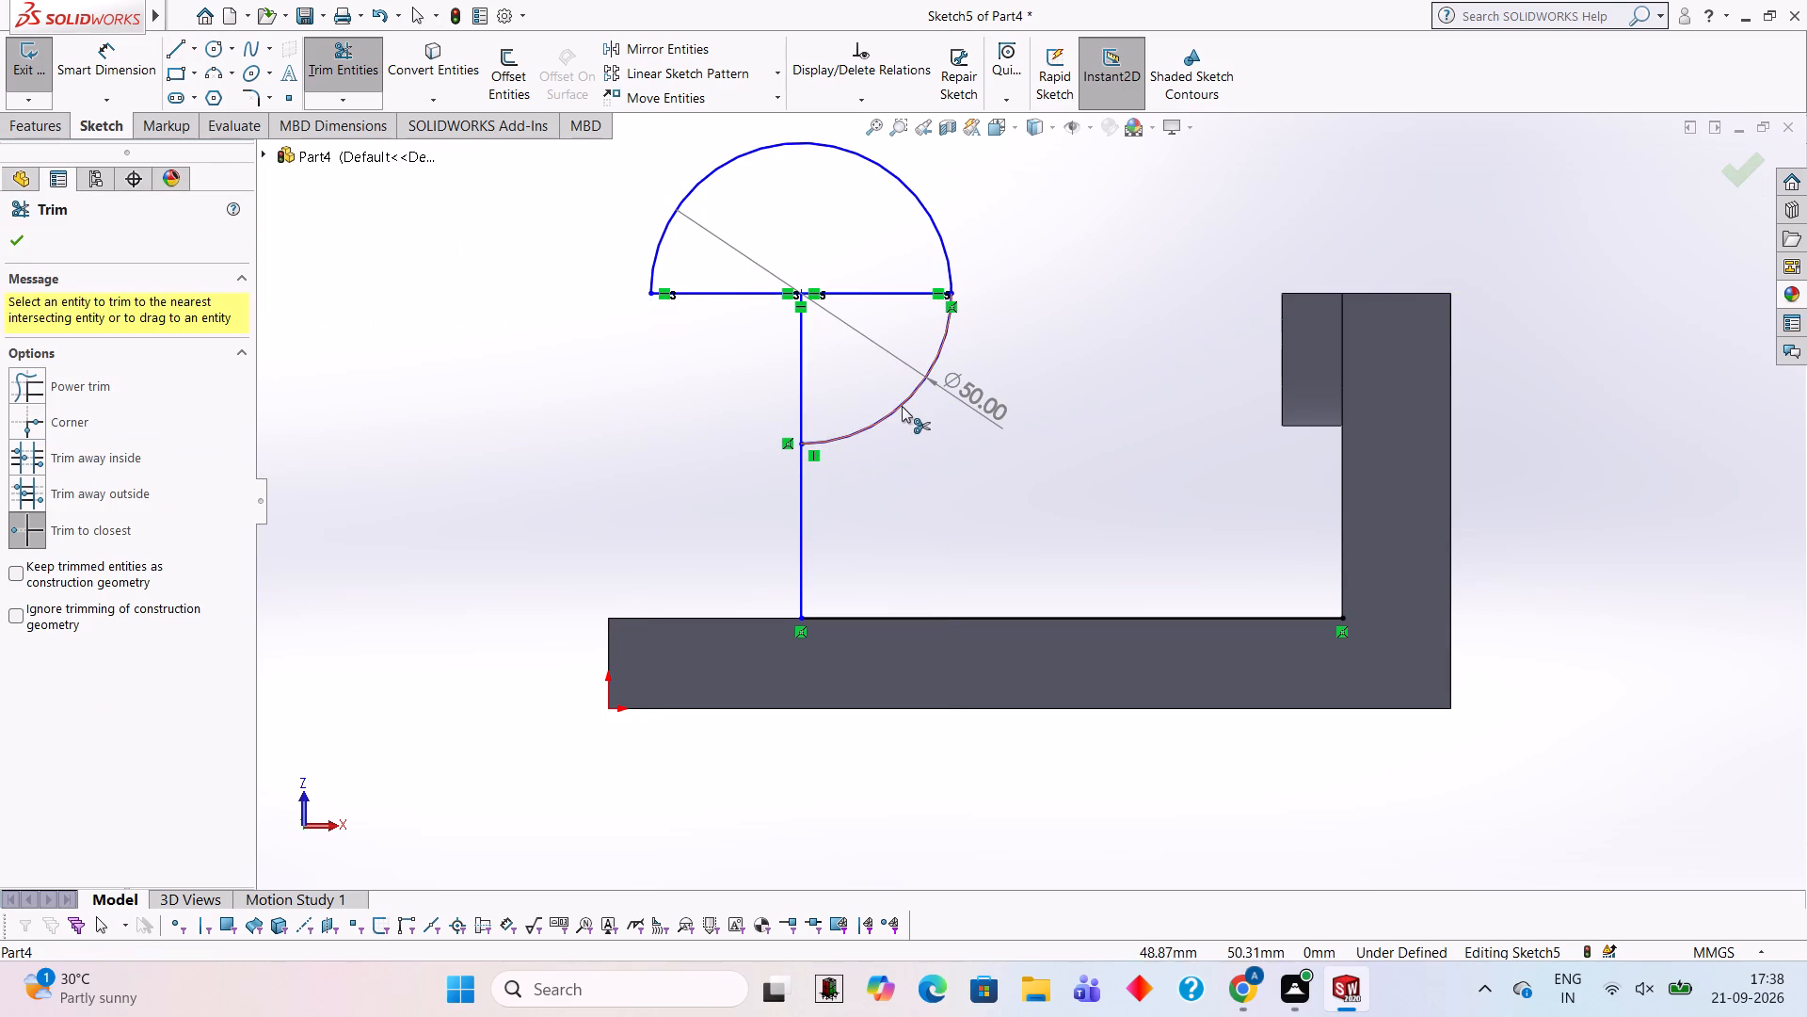
click(902, 406)
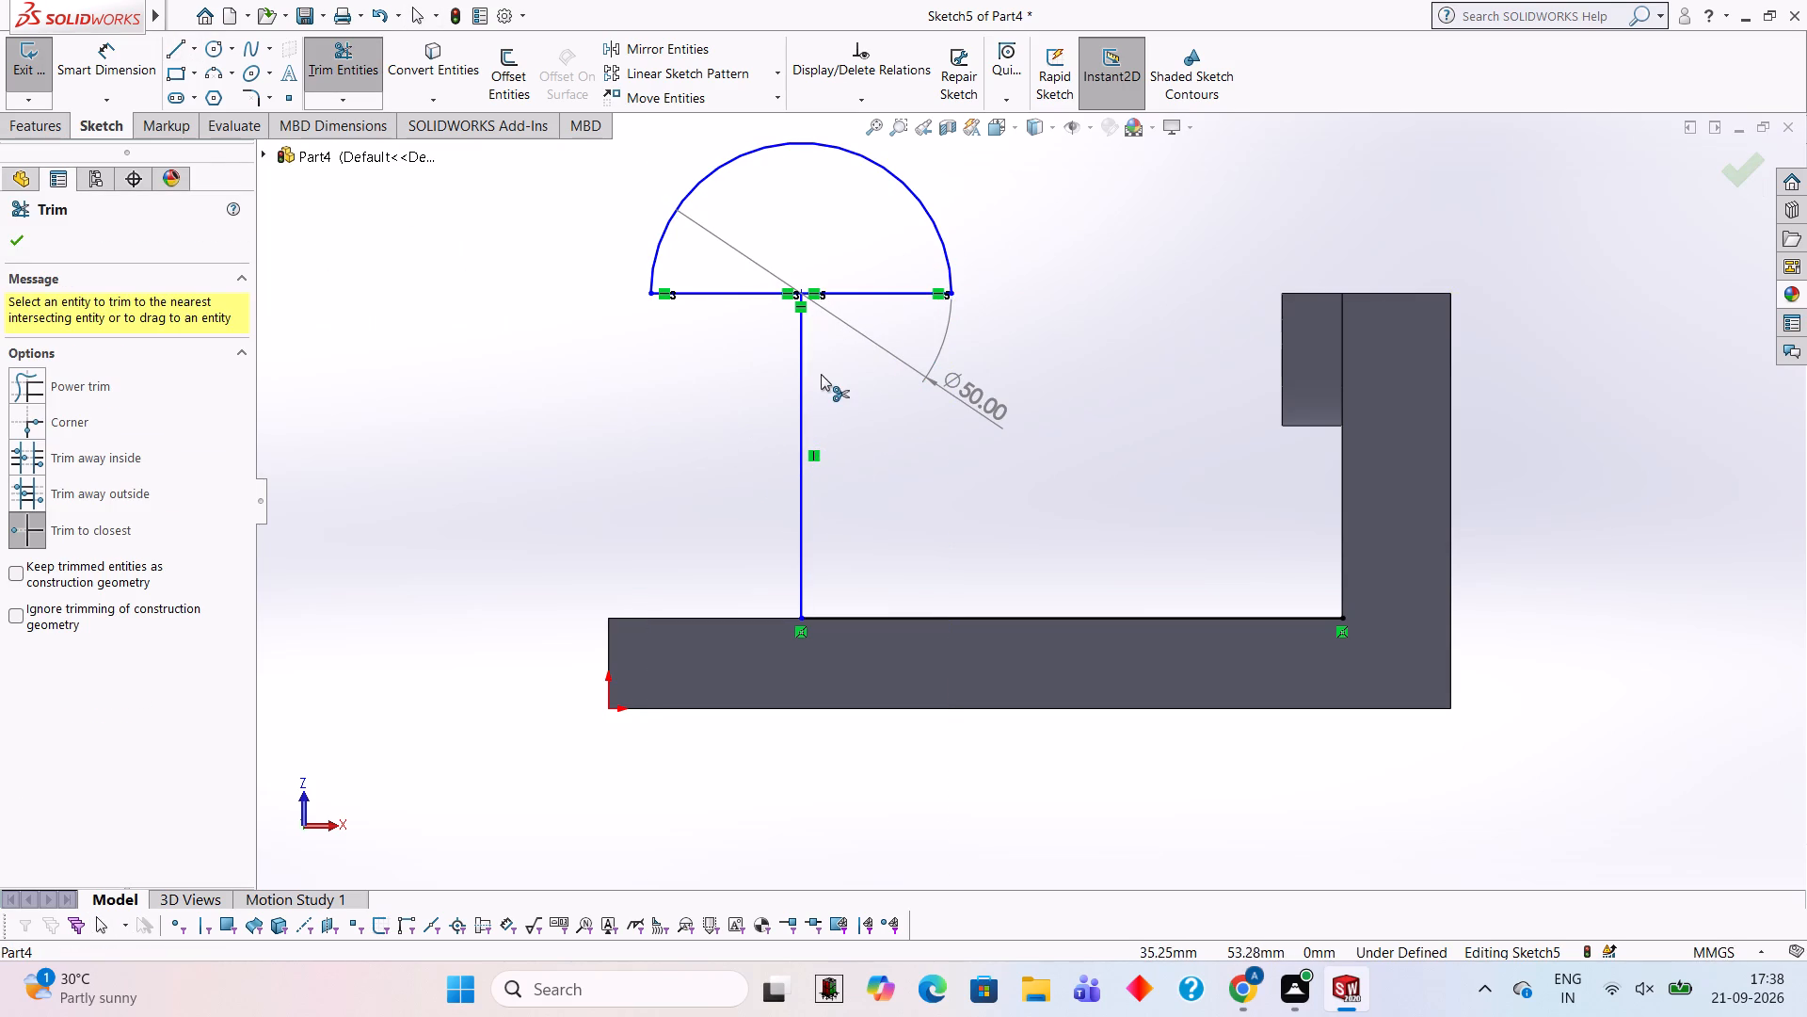
click(804, 381)
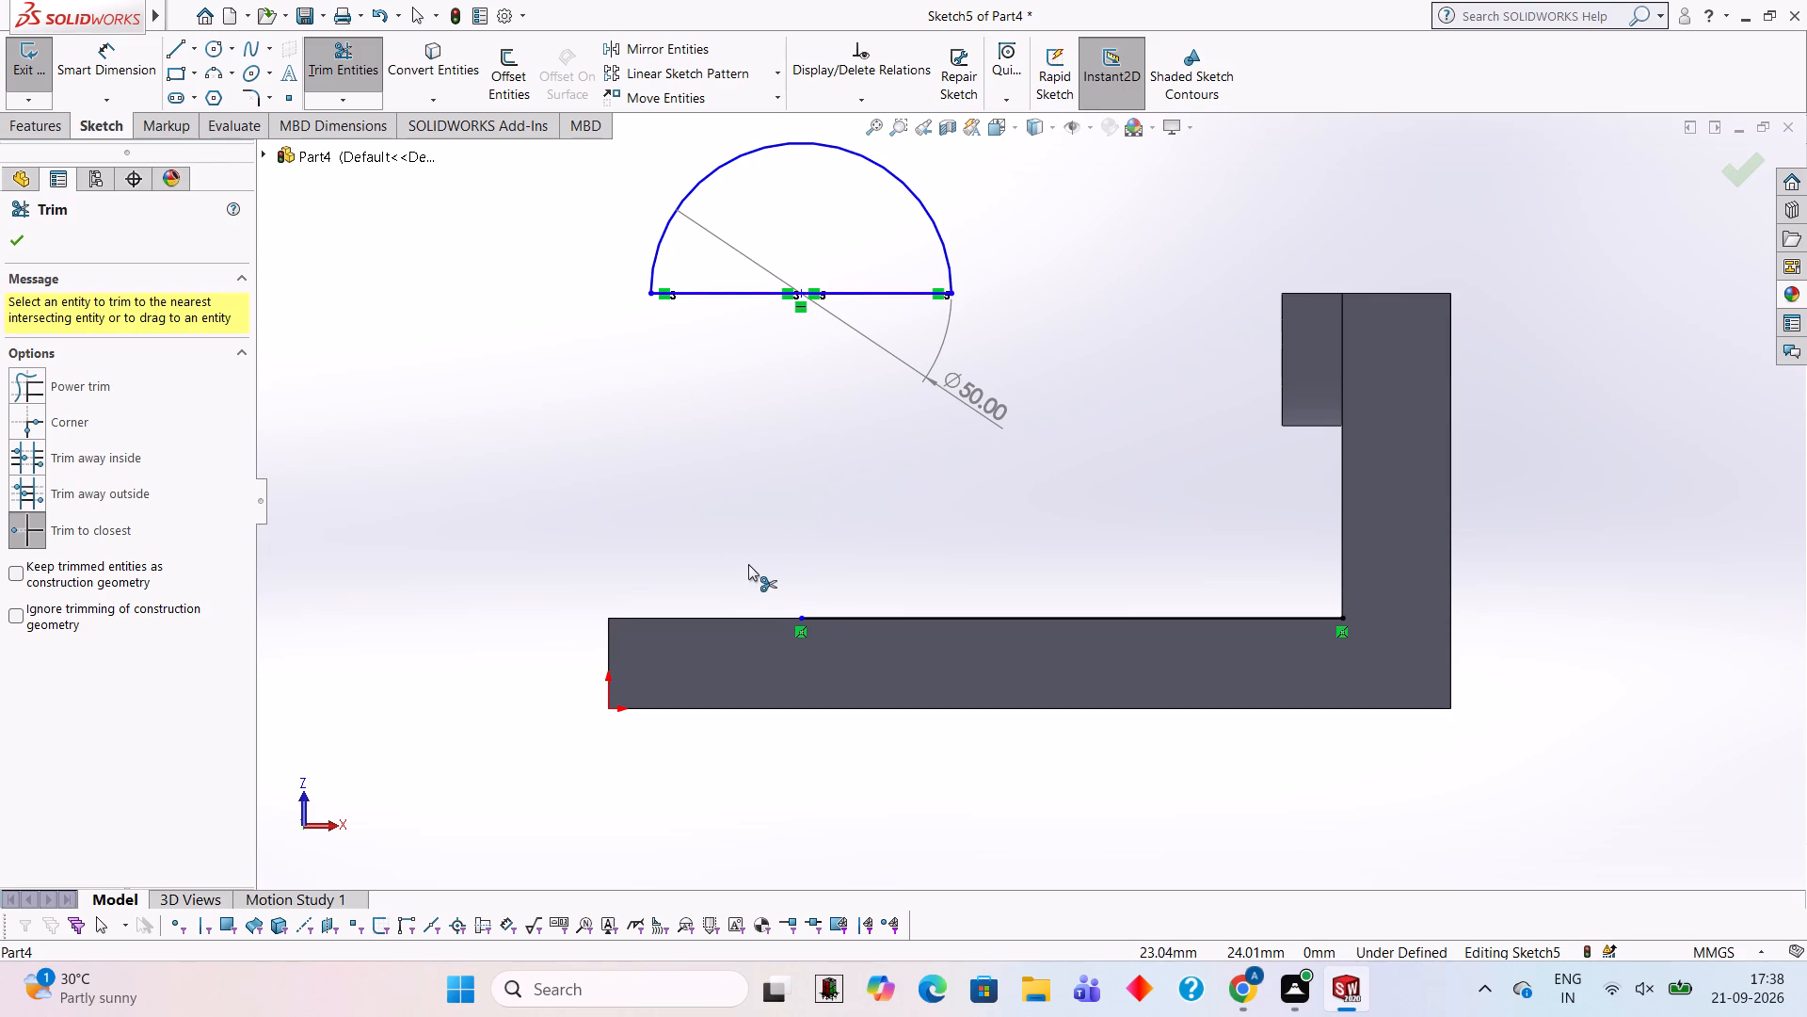
Draw two 54 mm vertical lines from the semicircle's ends down to the plate's top edge.
click(185, 54)
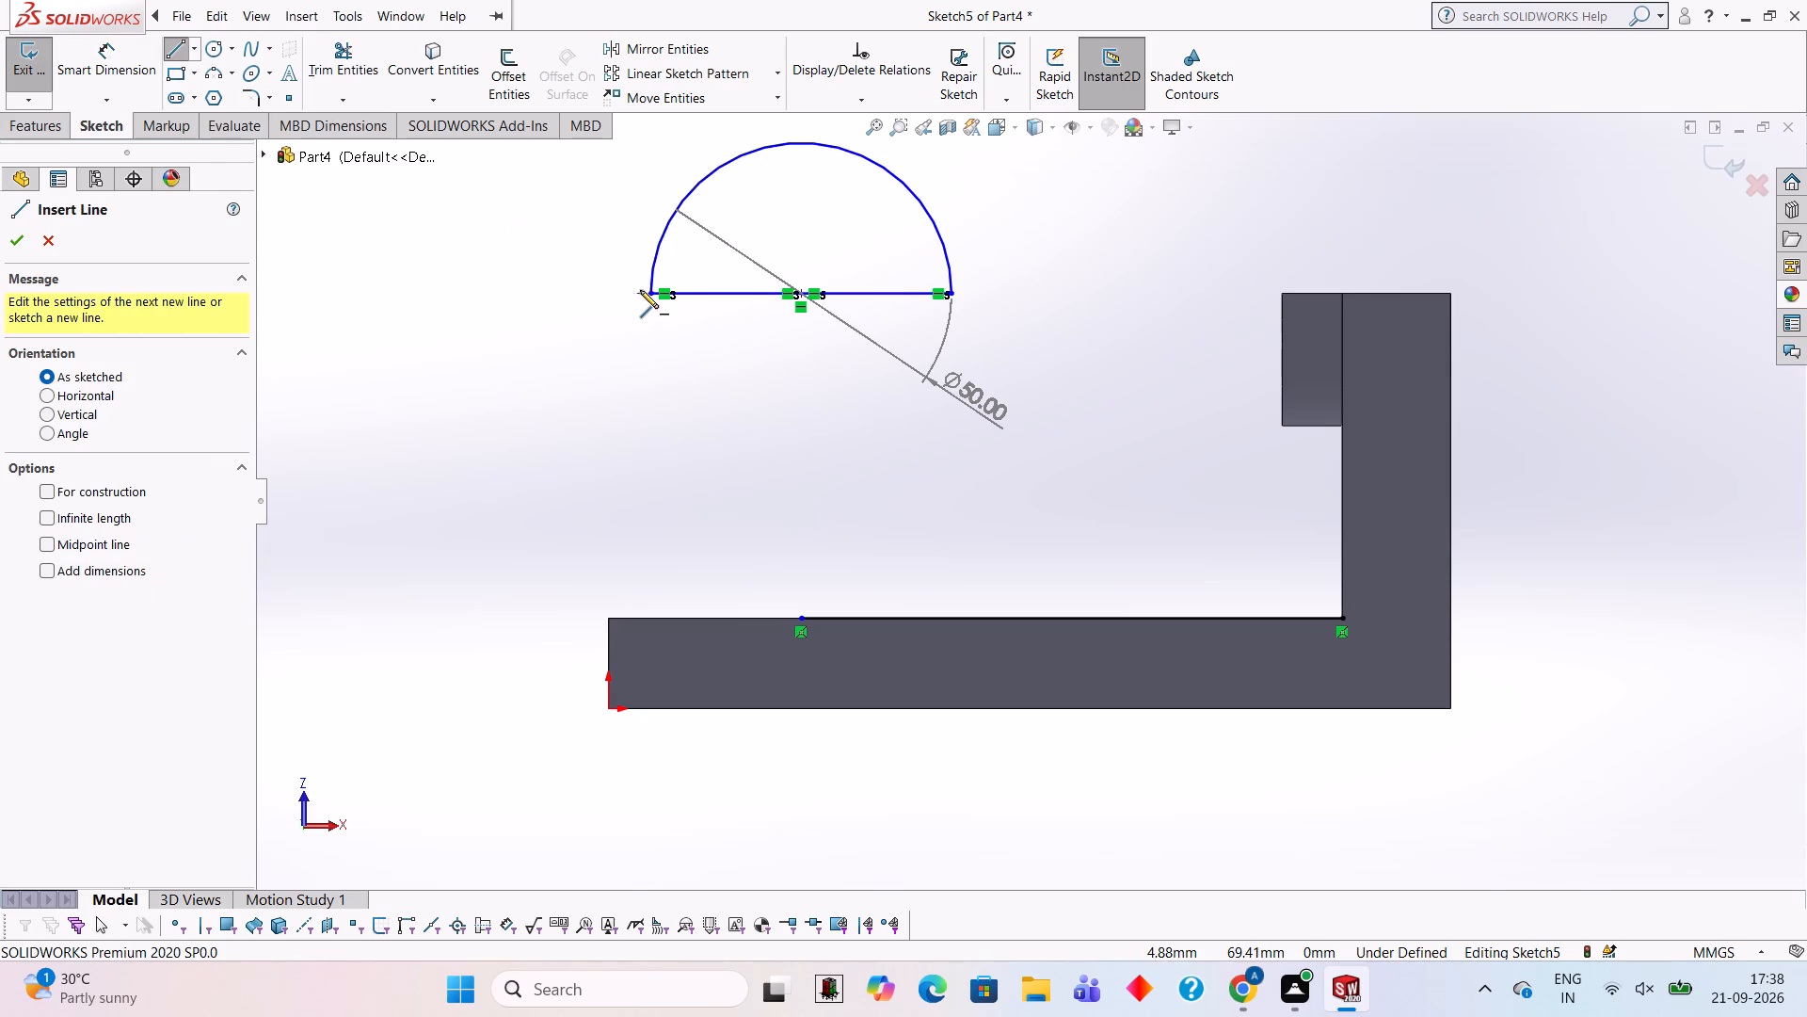
click(651, 292)
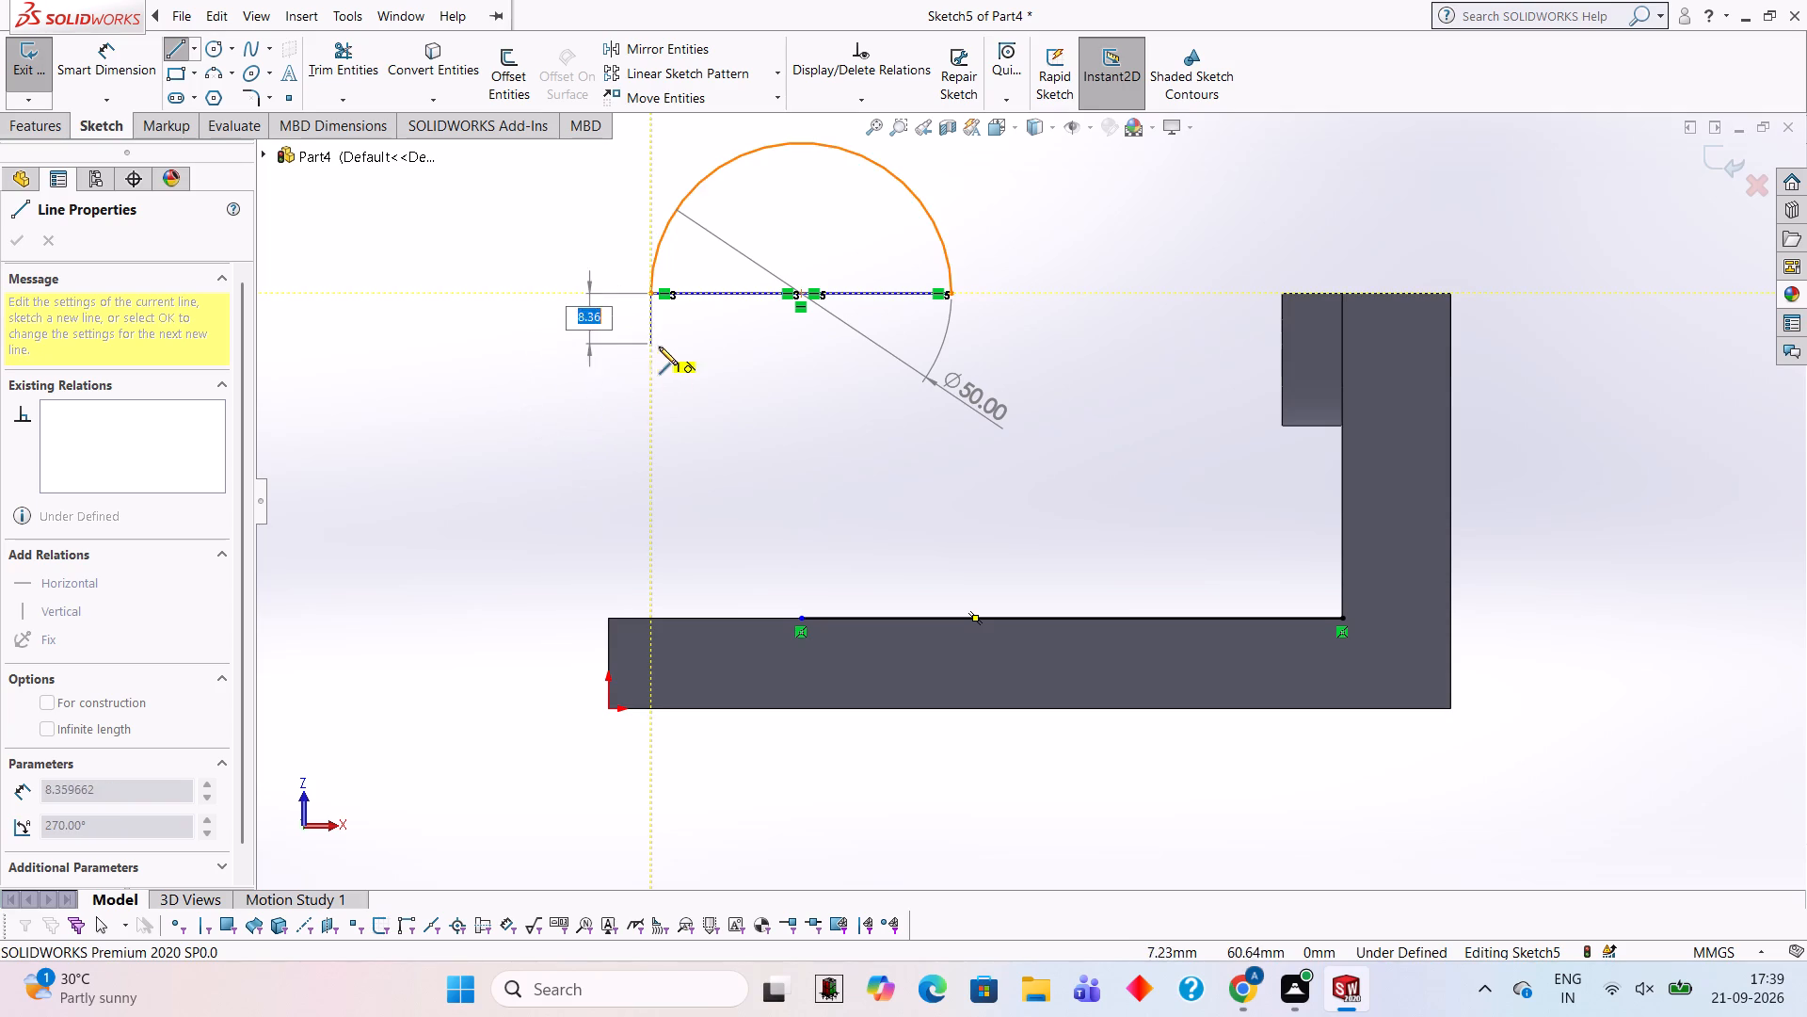
click(650, 618)
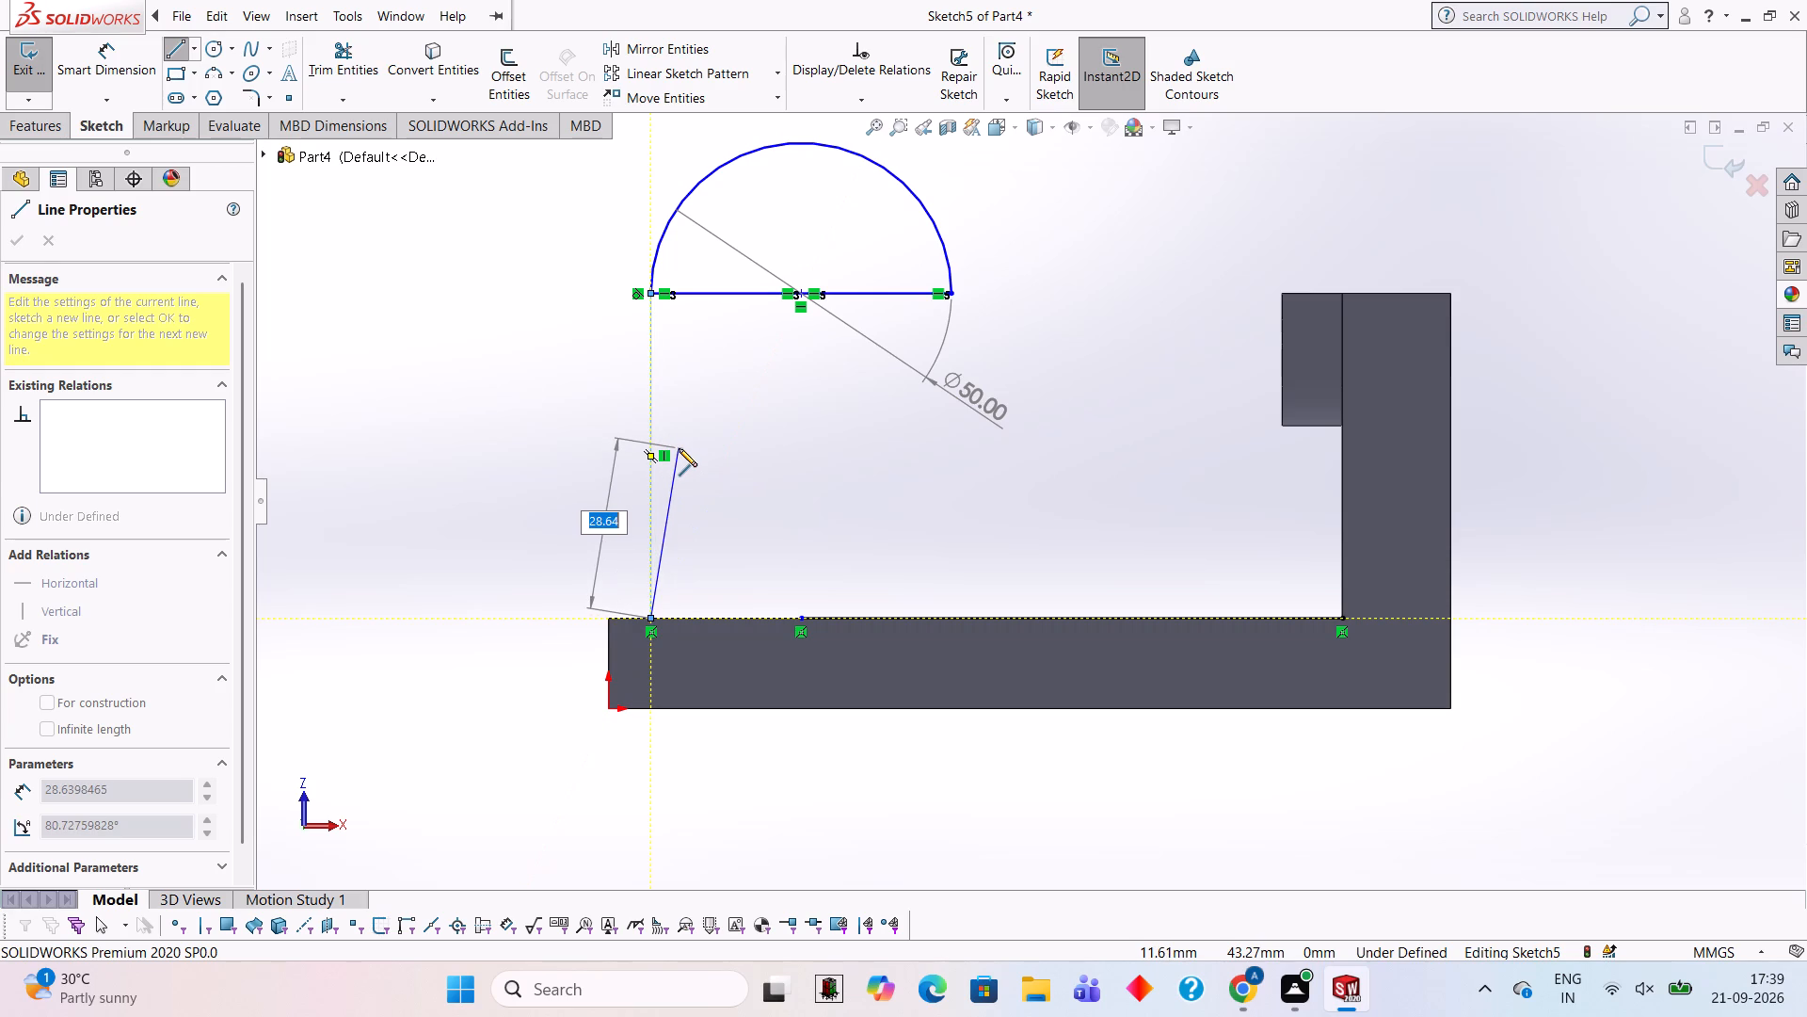
key(Escape)
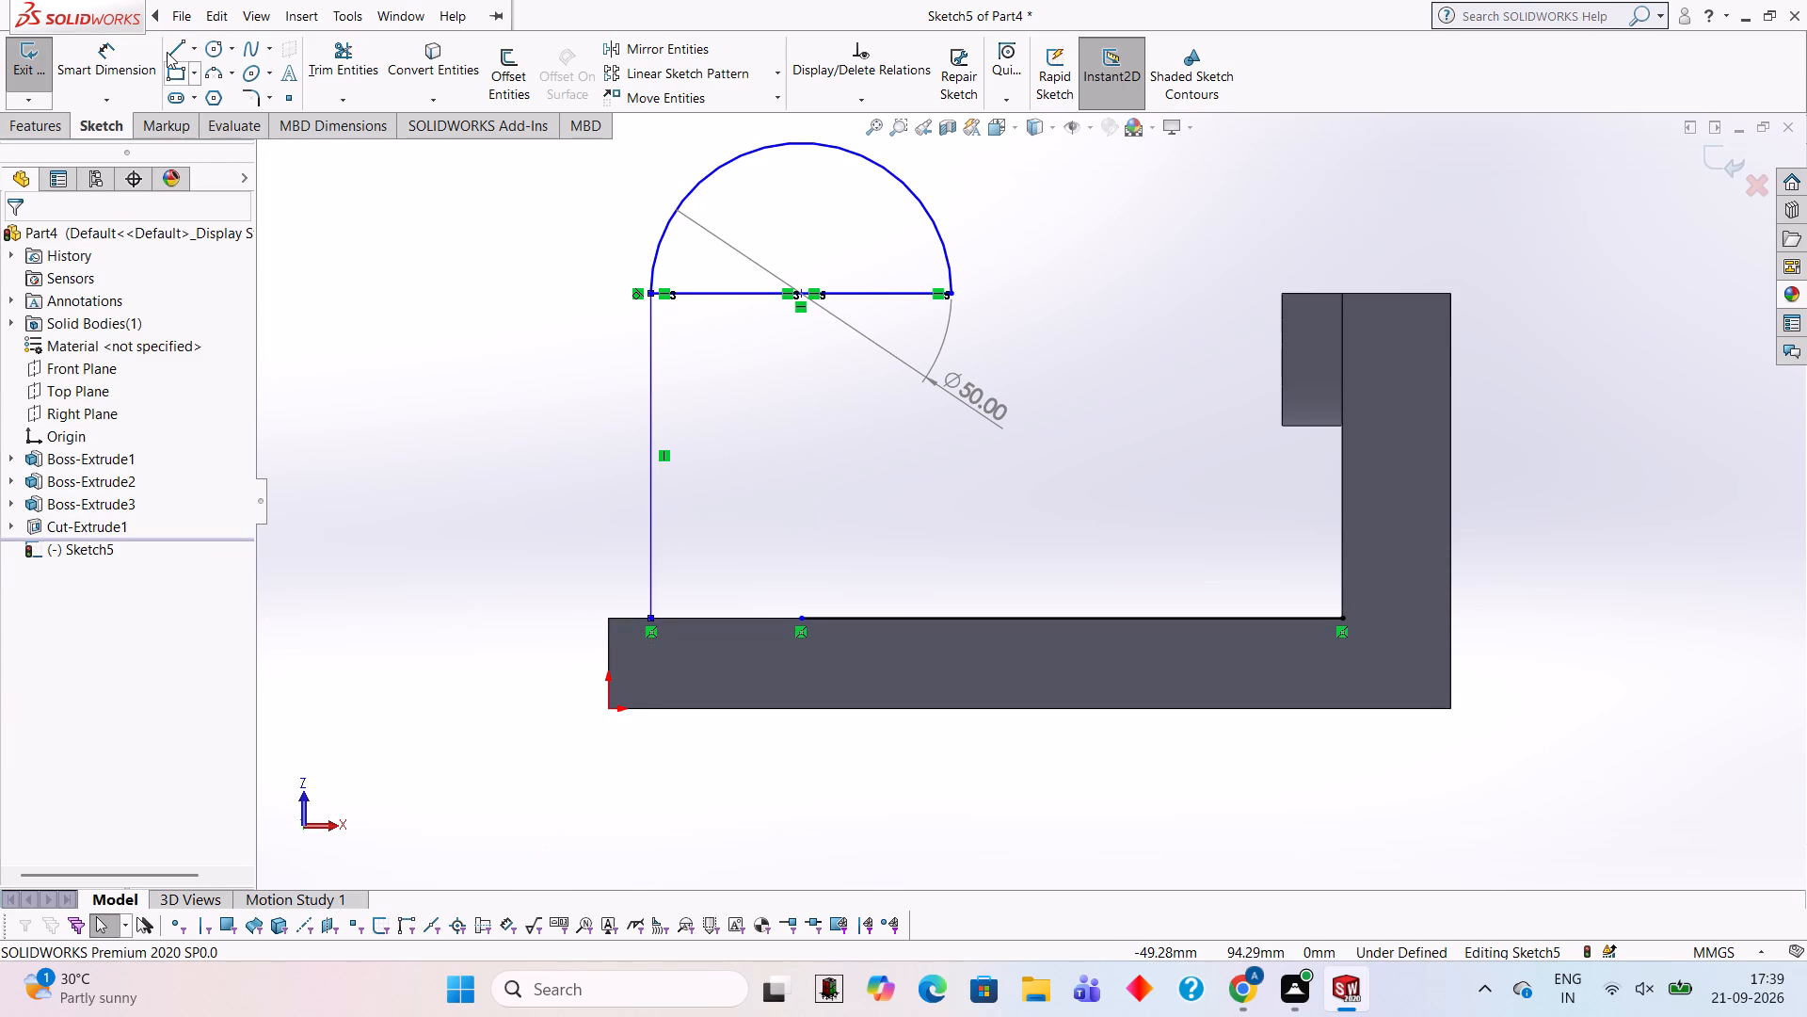
click(167, 52)
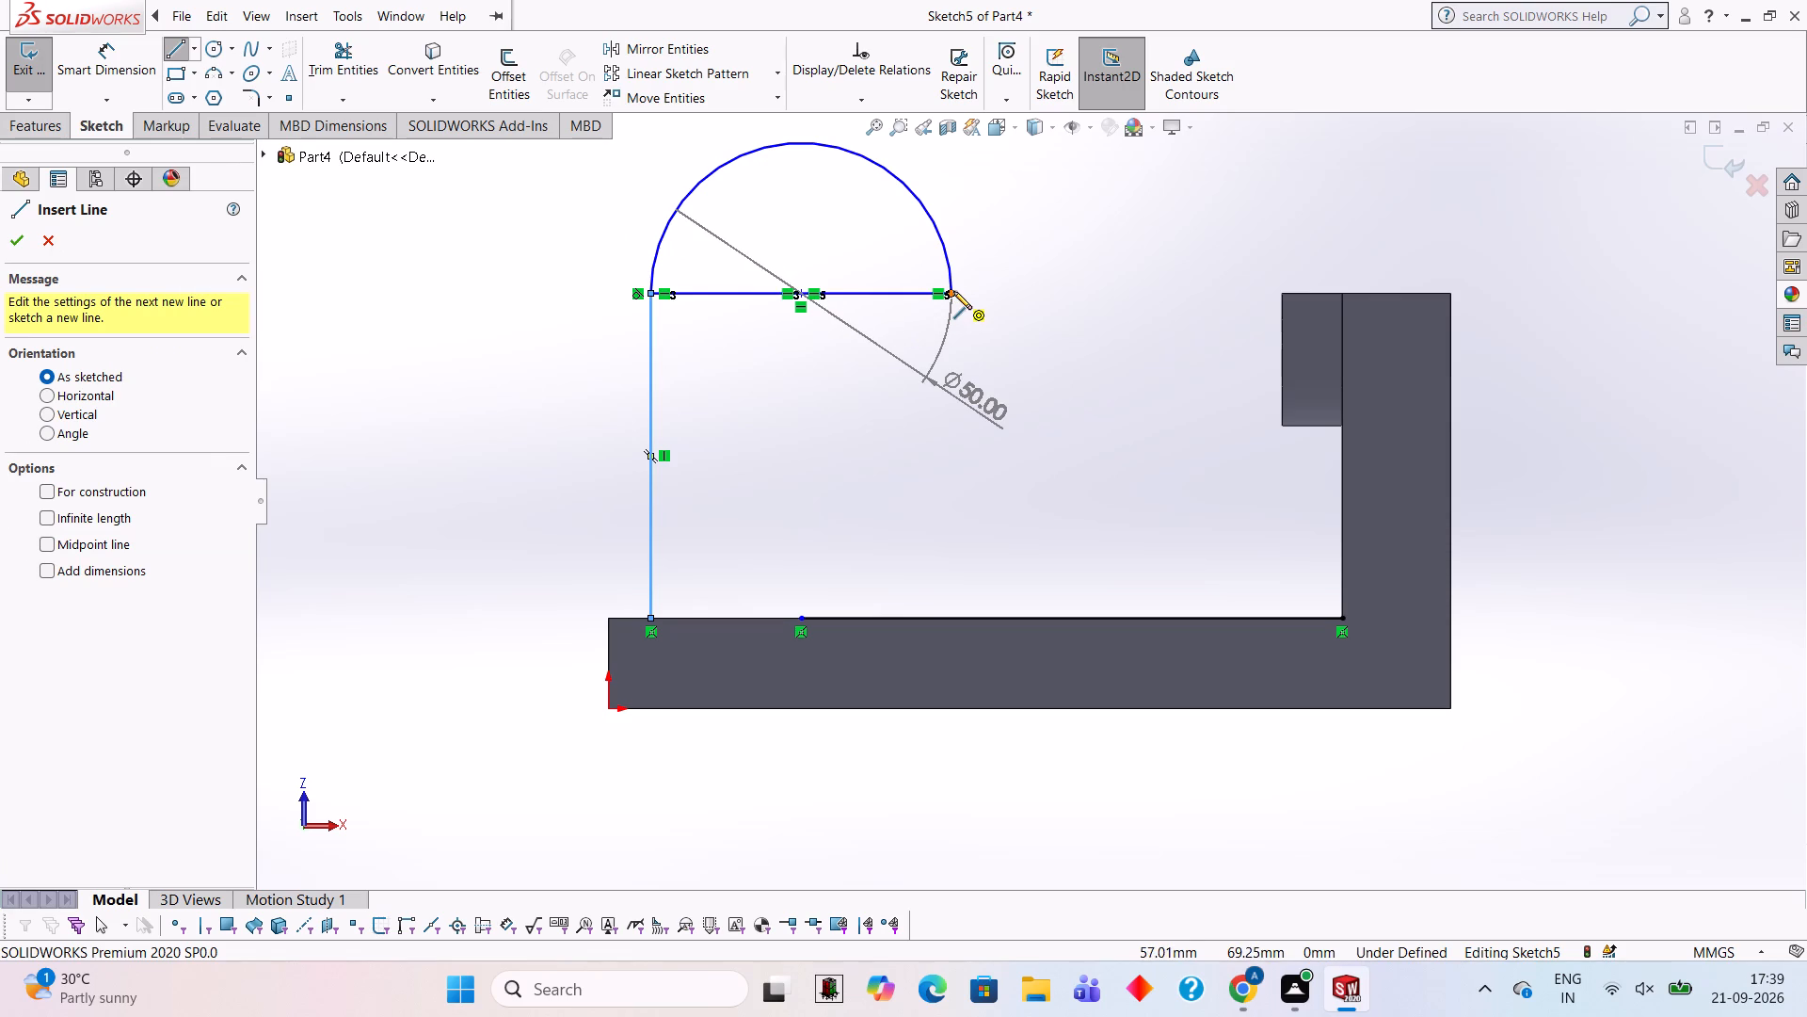
click(953, 291)
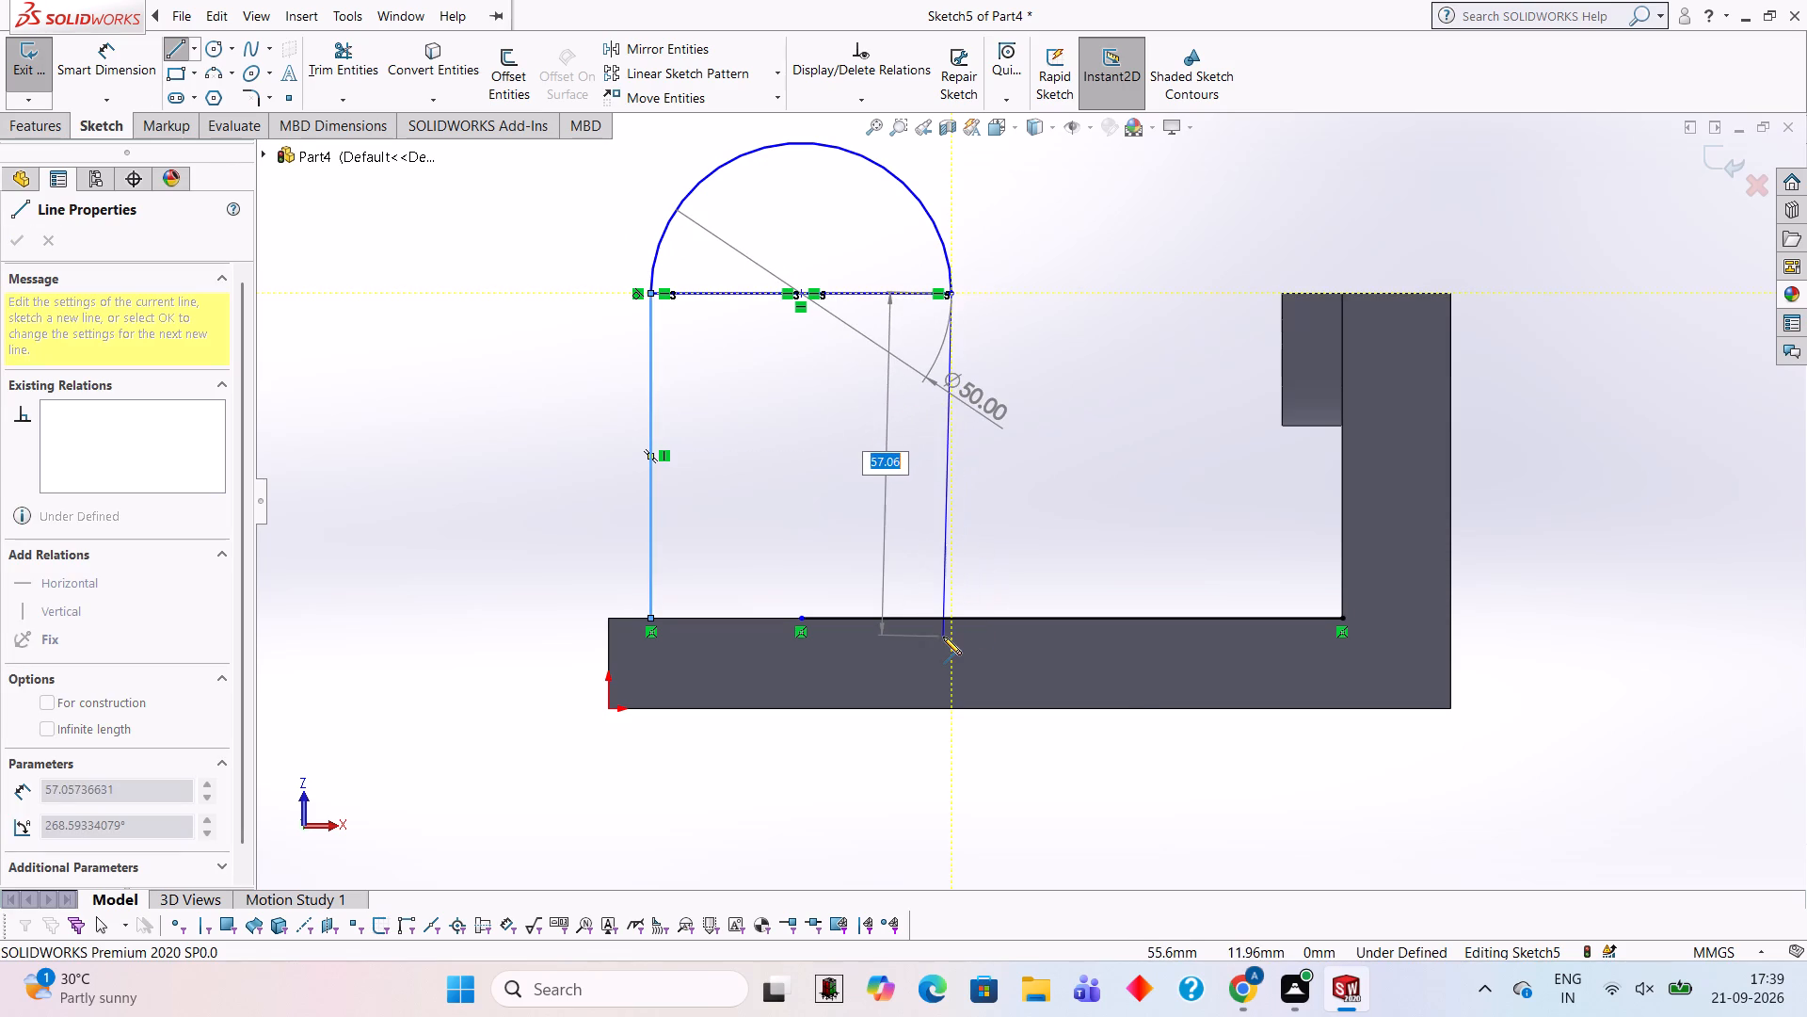
click(953, 620)
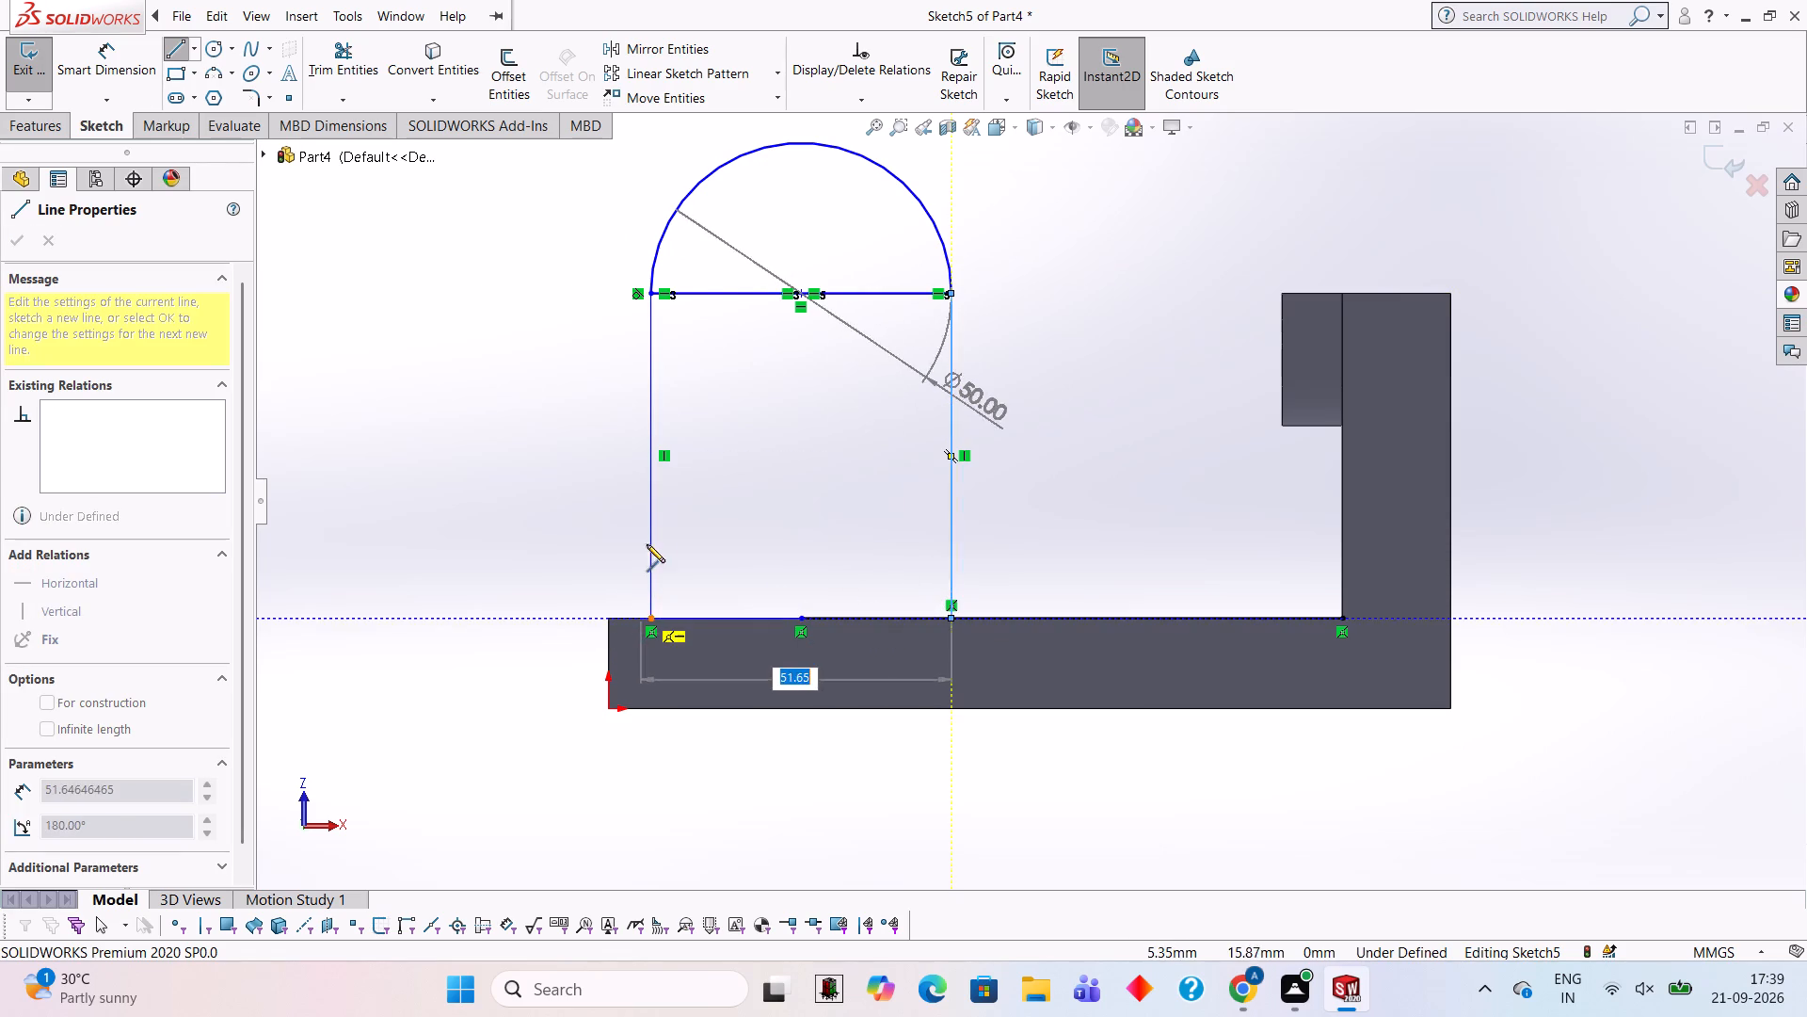
key(Escape)
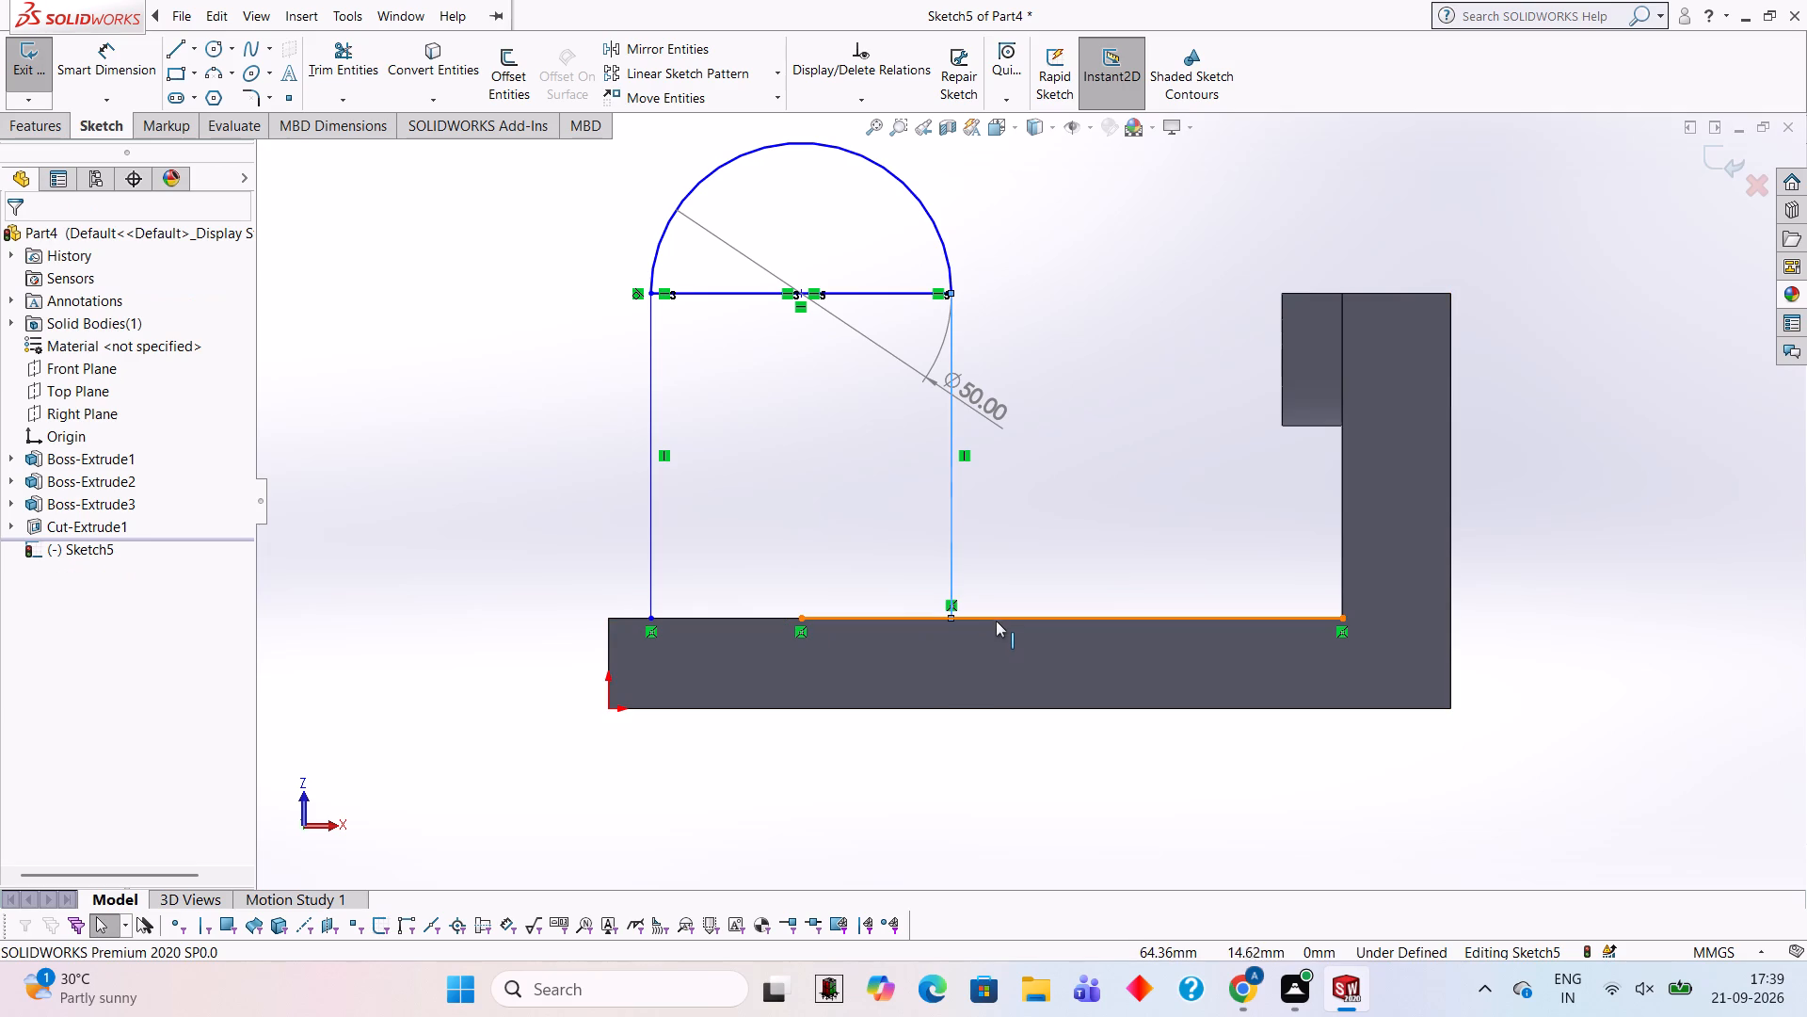
Replace the 90 mm line on the plate's top edge with a 50 mm line joining the two vertical lines' lower ends.
click(996, 620)
key(Delete)
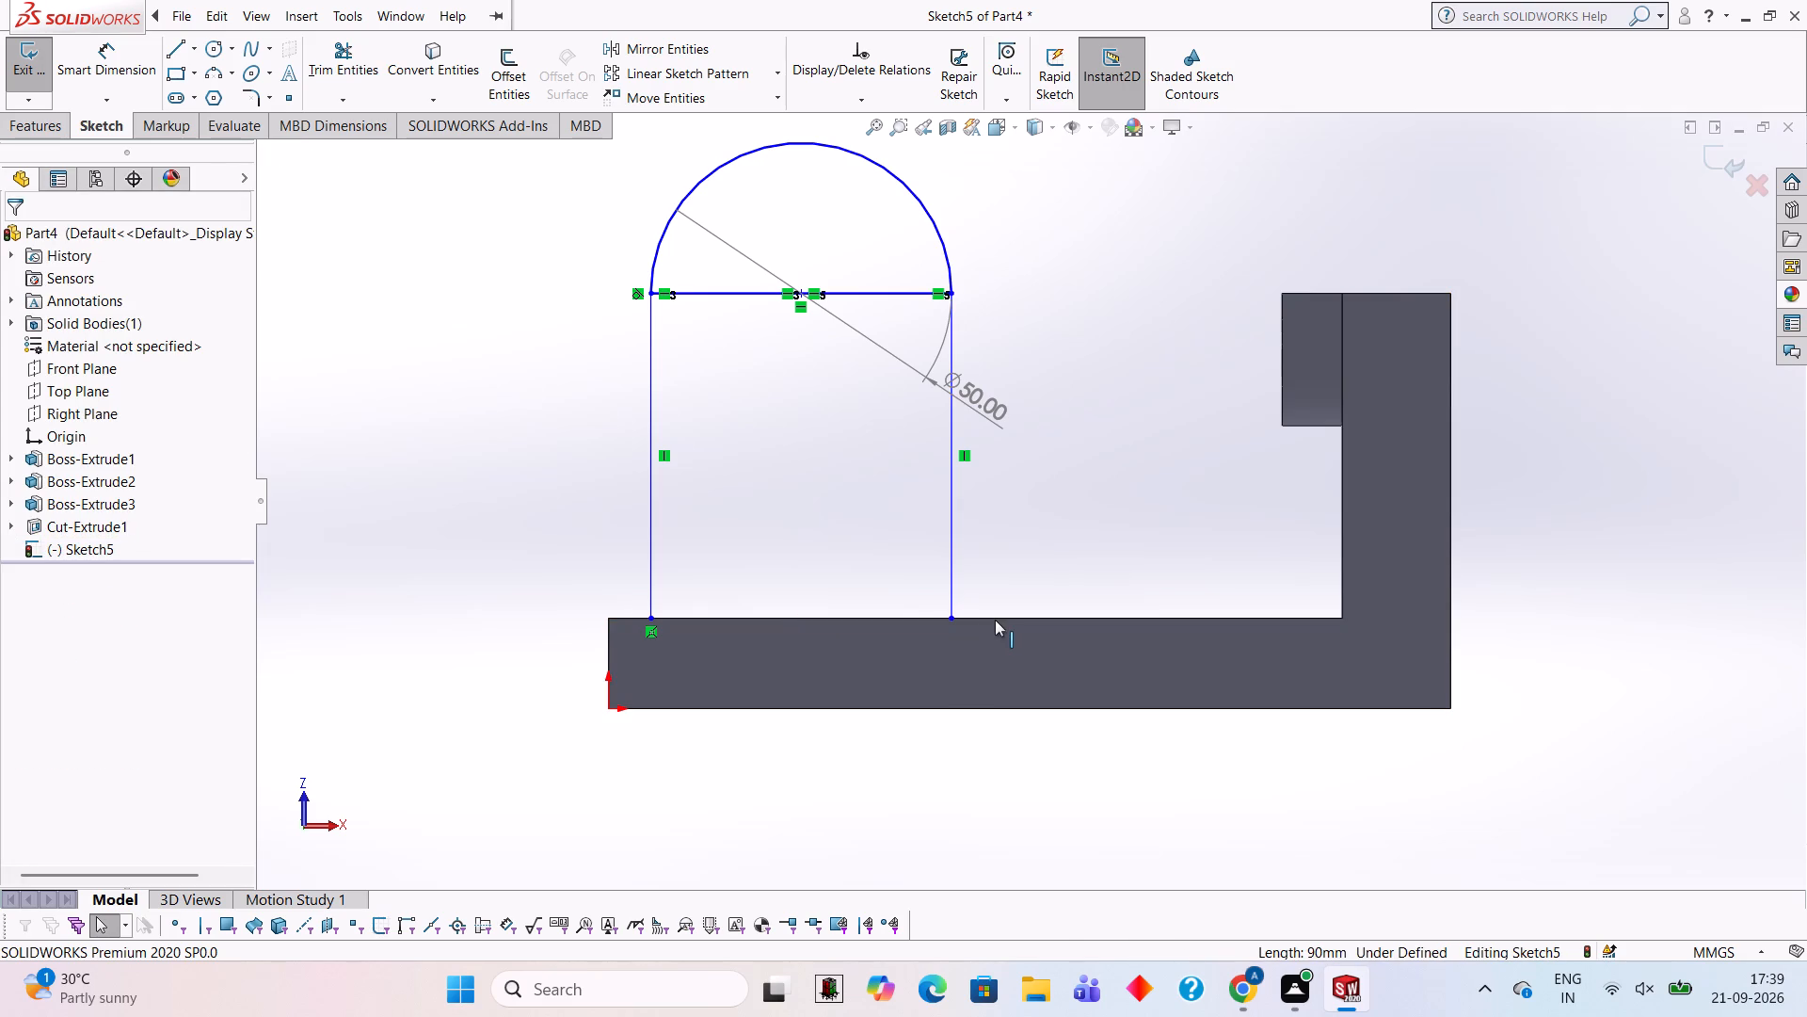
click(184, 45)
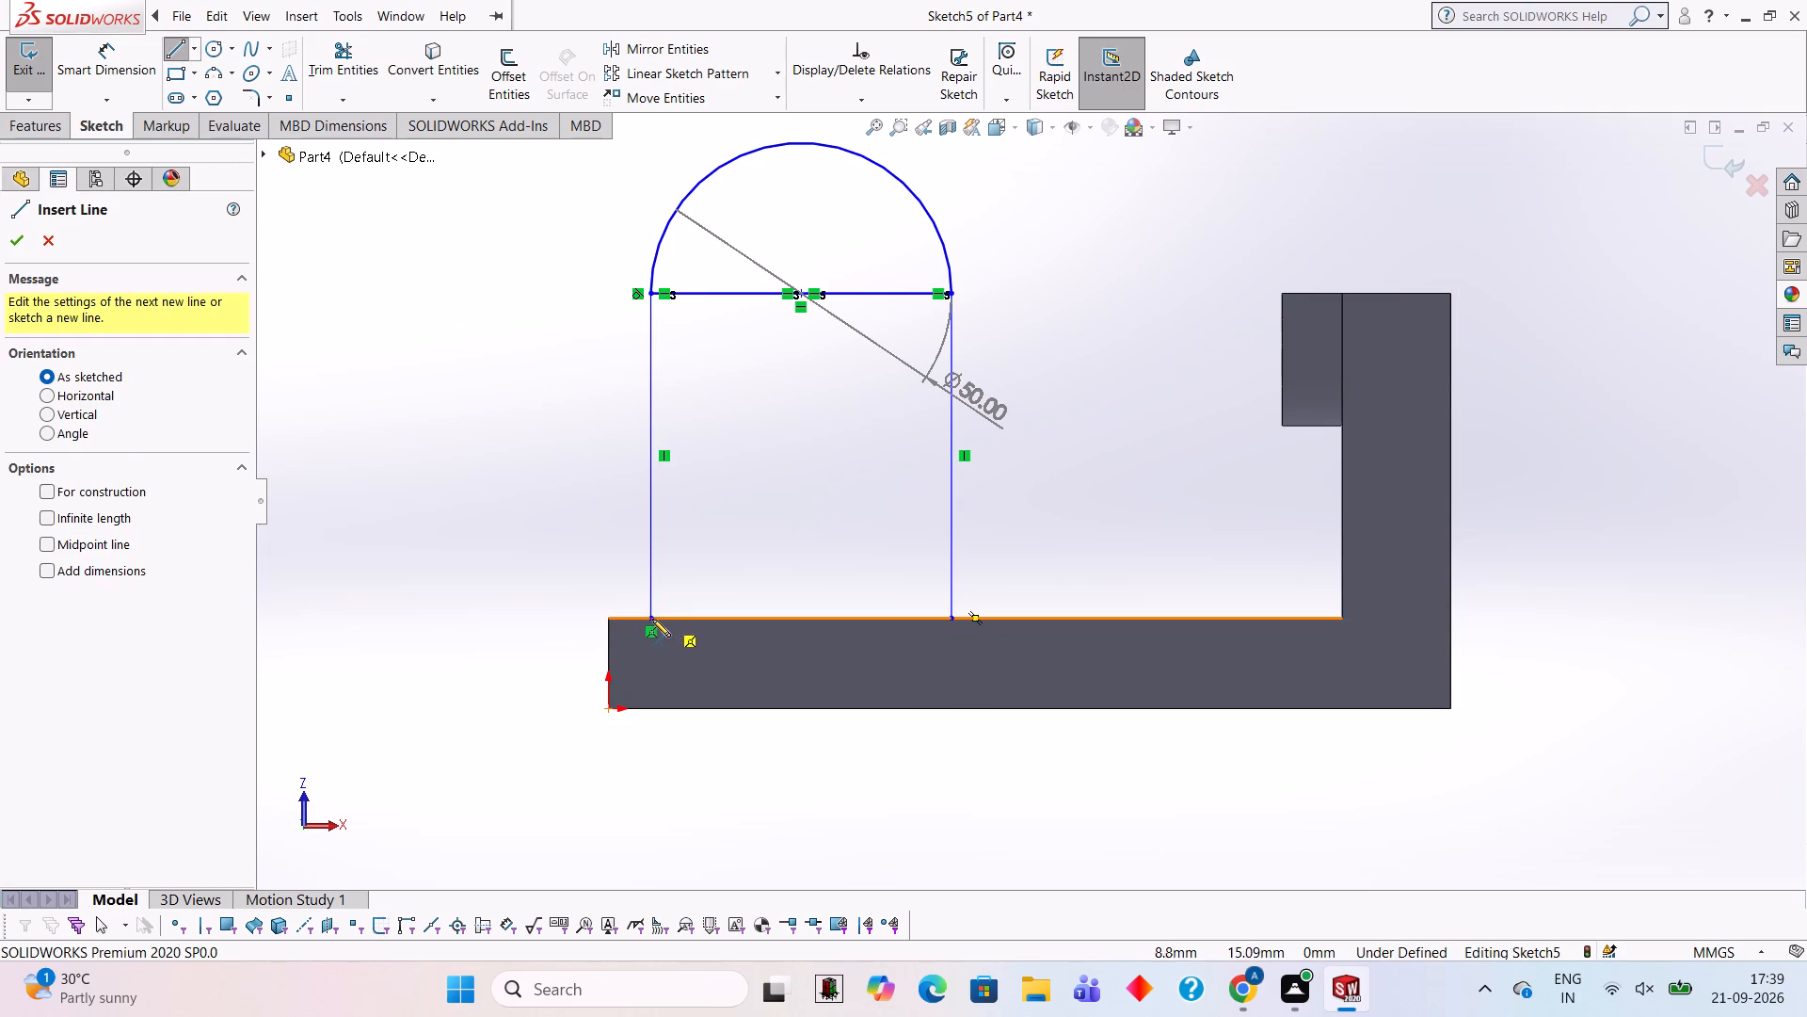
click(652, 619)
click(948, 620)
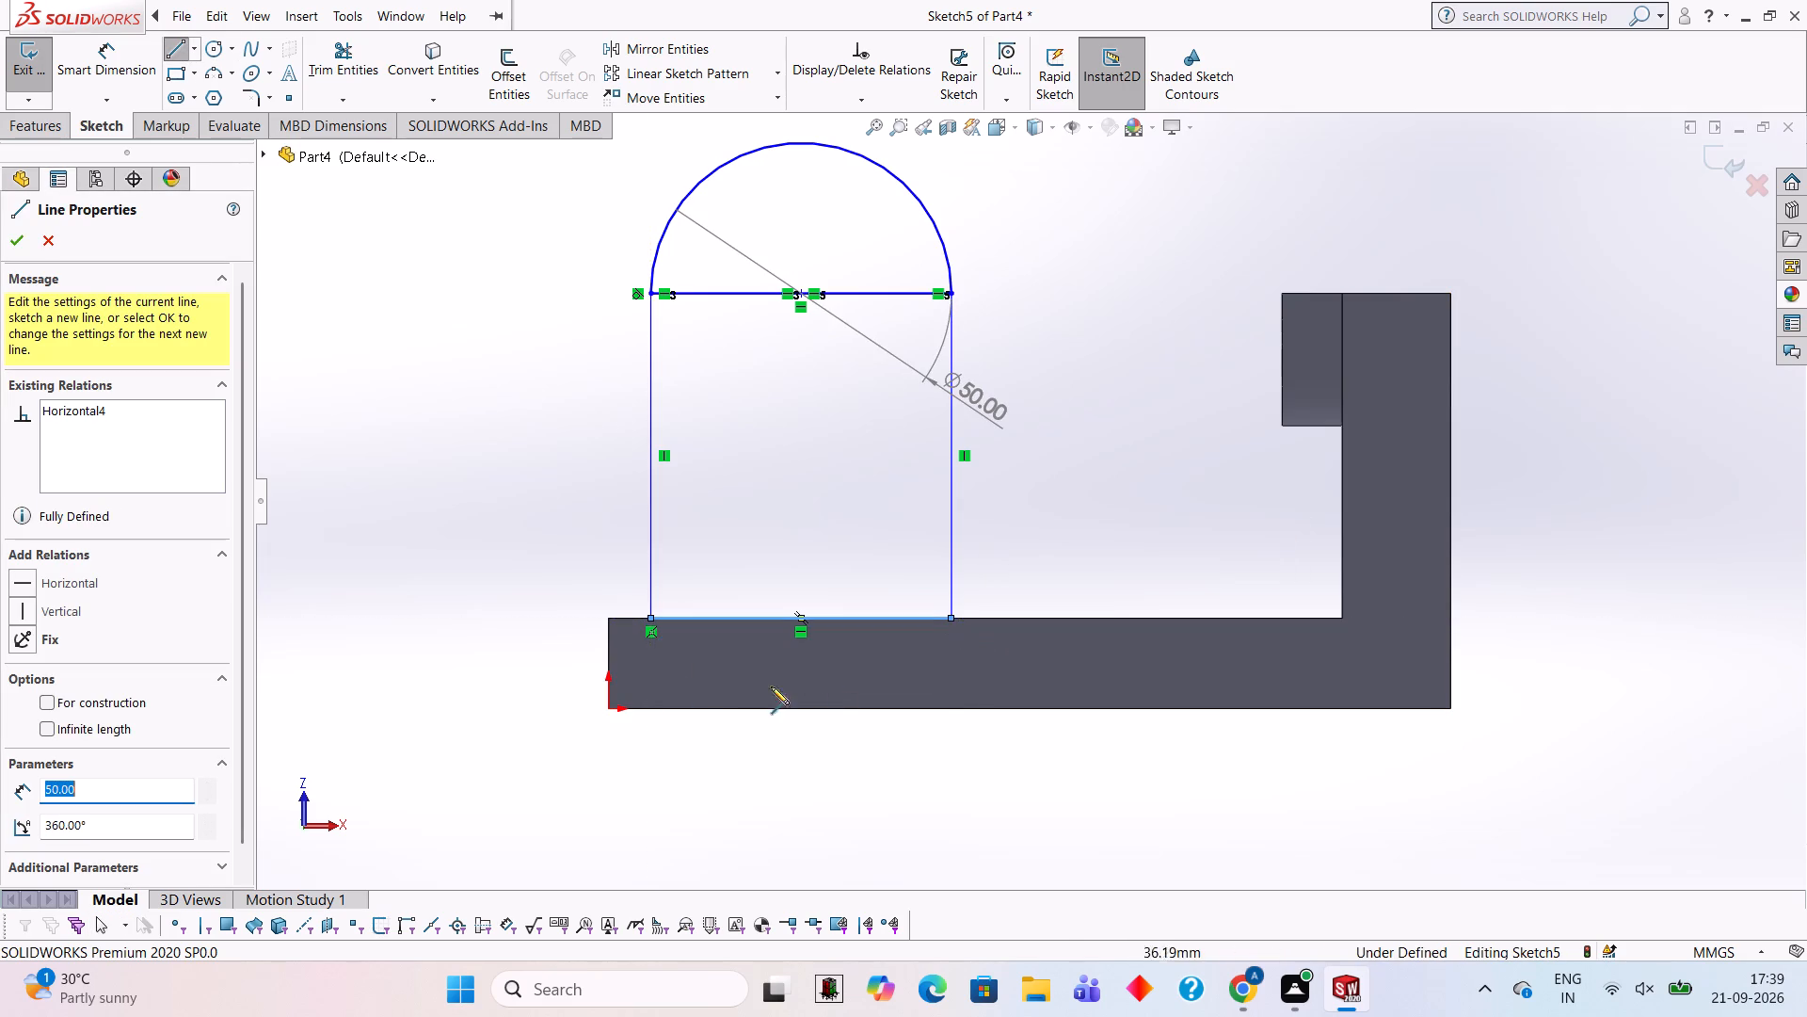
Delete the semicircle's horizontal diameter line to leave a single closed round-topped profile.
middle_drag(886, 477, 946, 641)
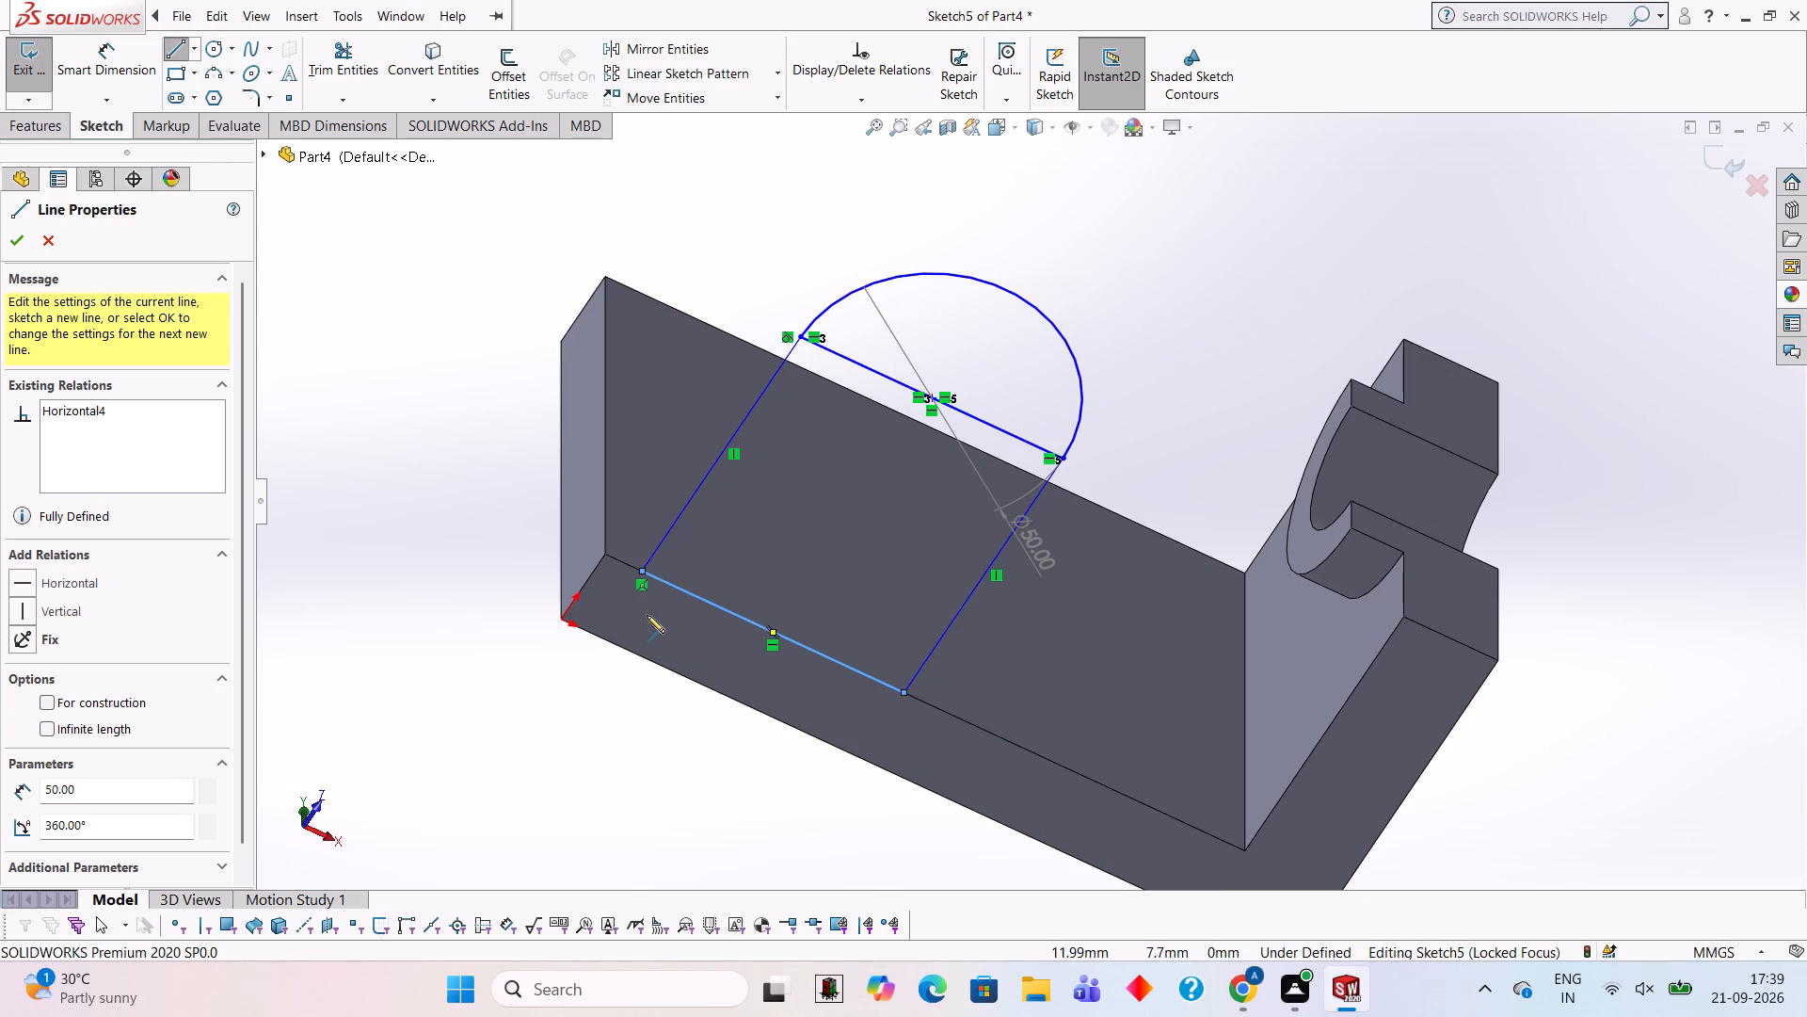
middle_drag(1189, 341, 1121, 272)
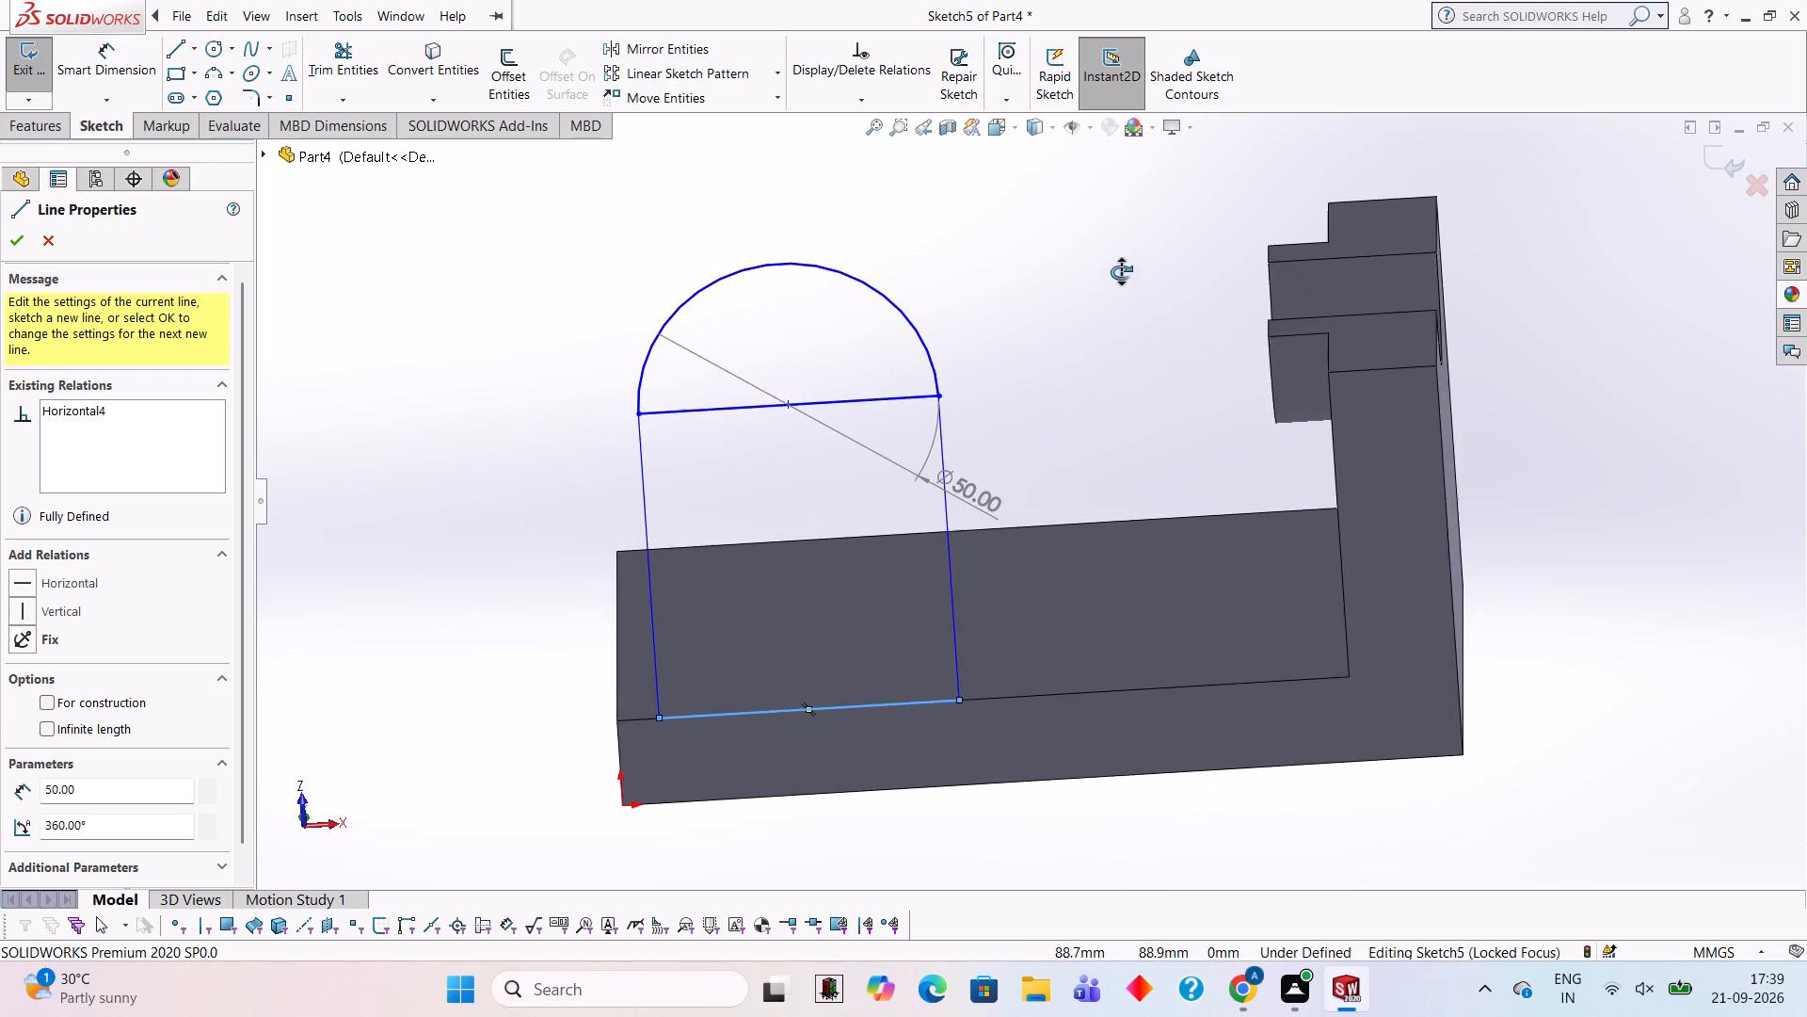
middle_drag(1121, 272, 1123, 272)
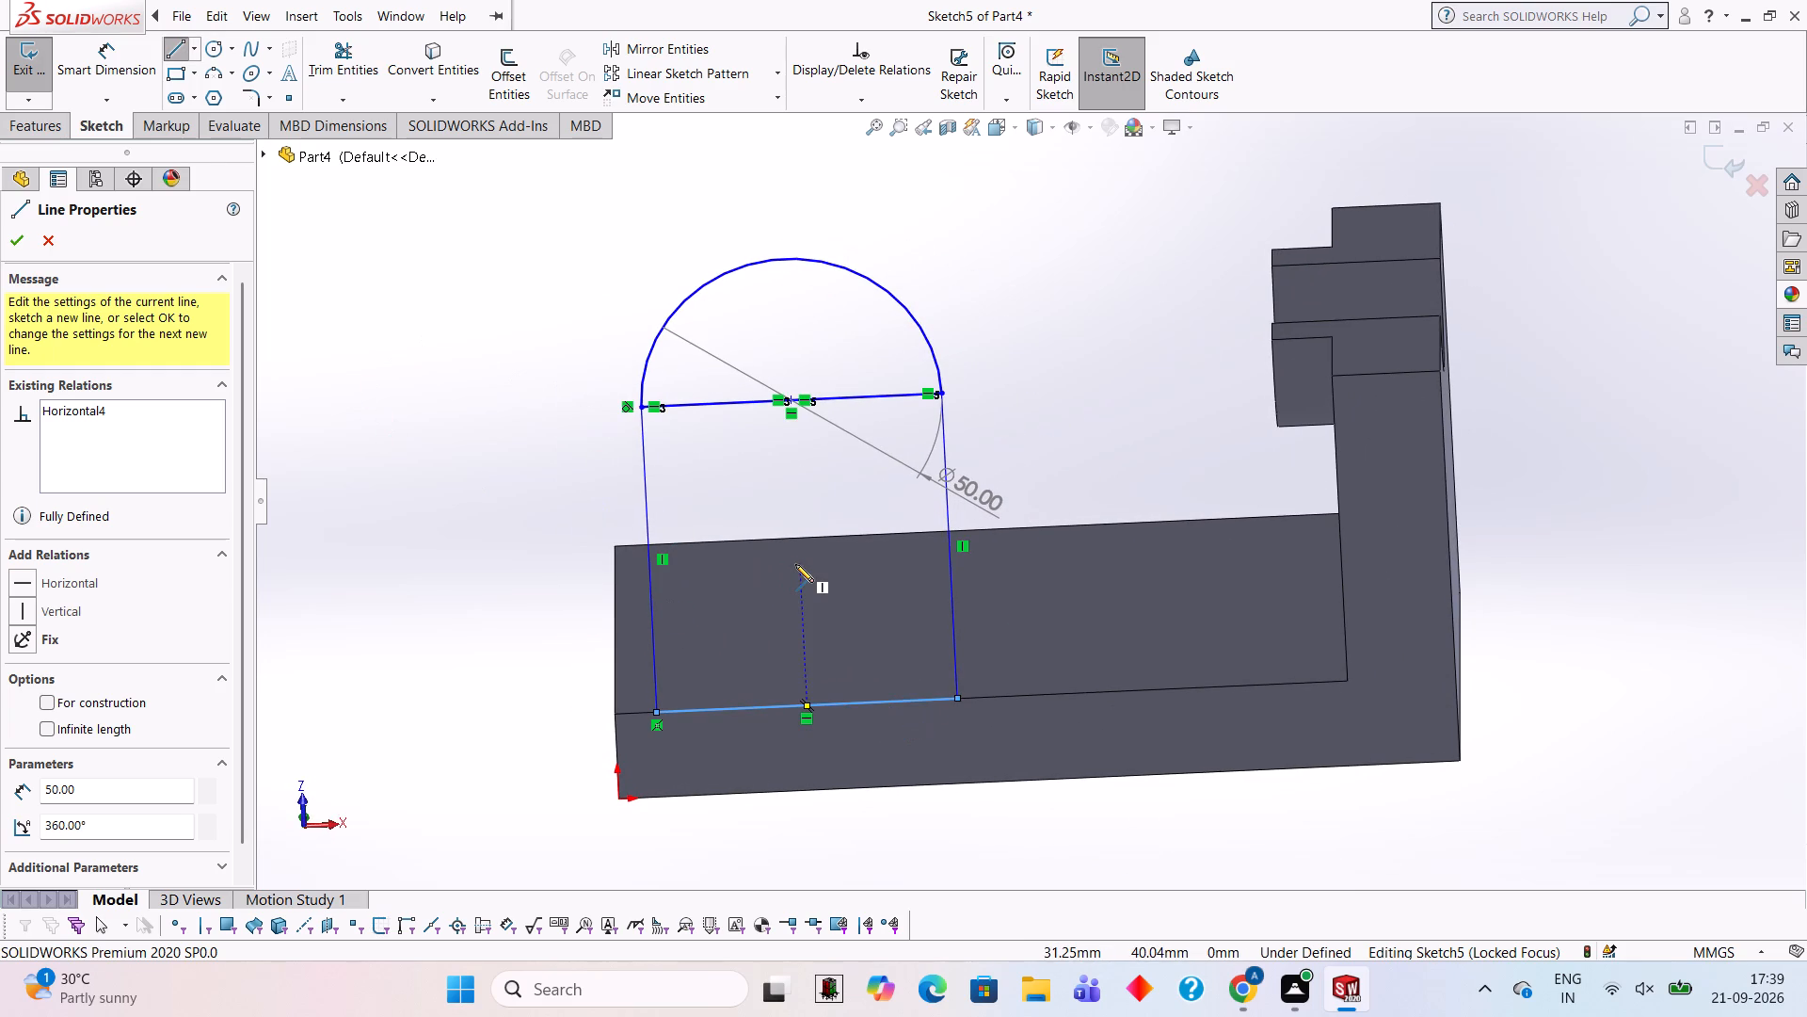
click(861, 400)
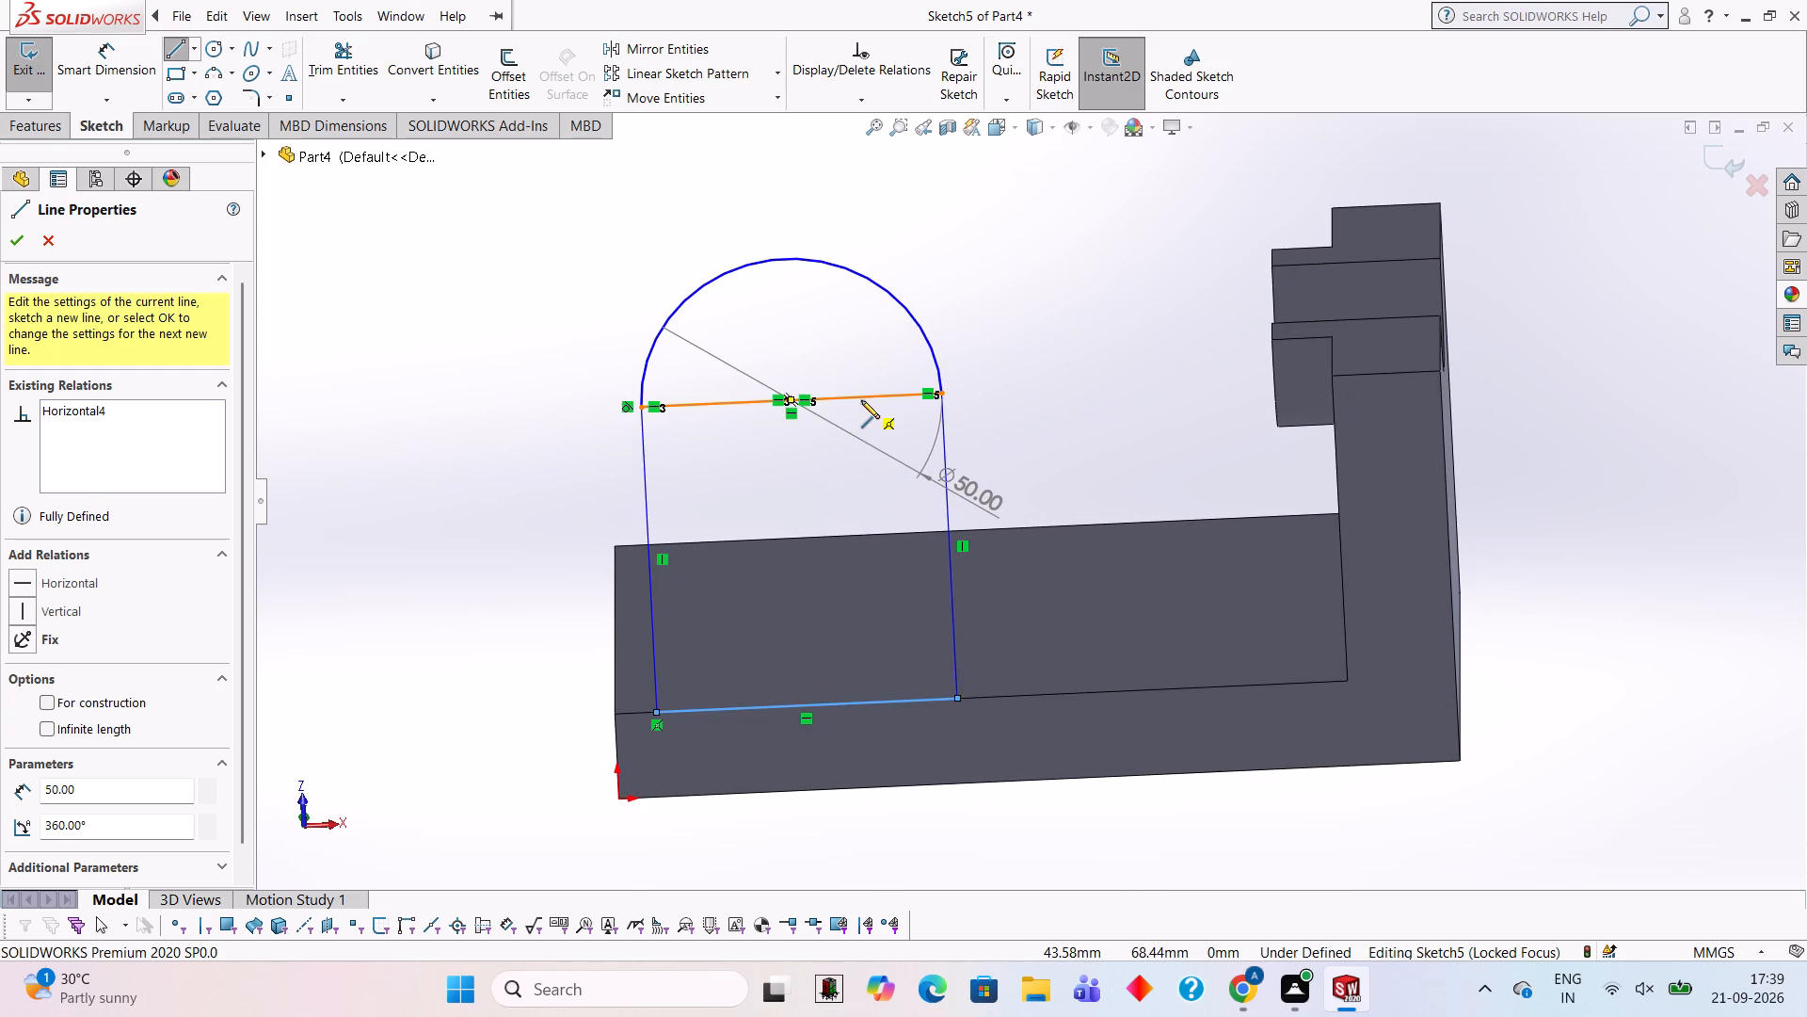
key(Delete)
key(Escape)
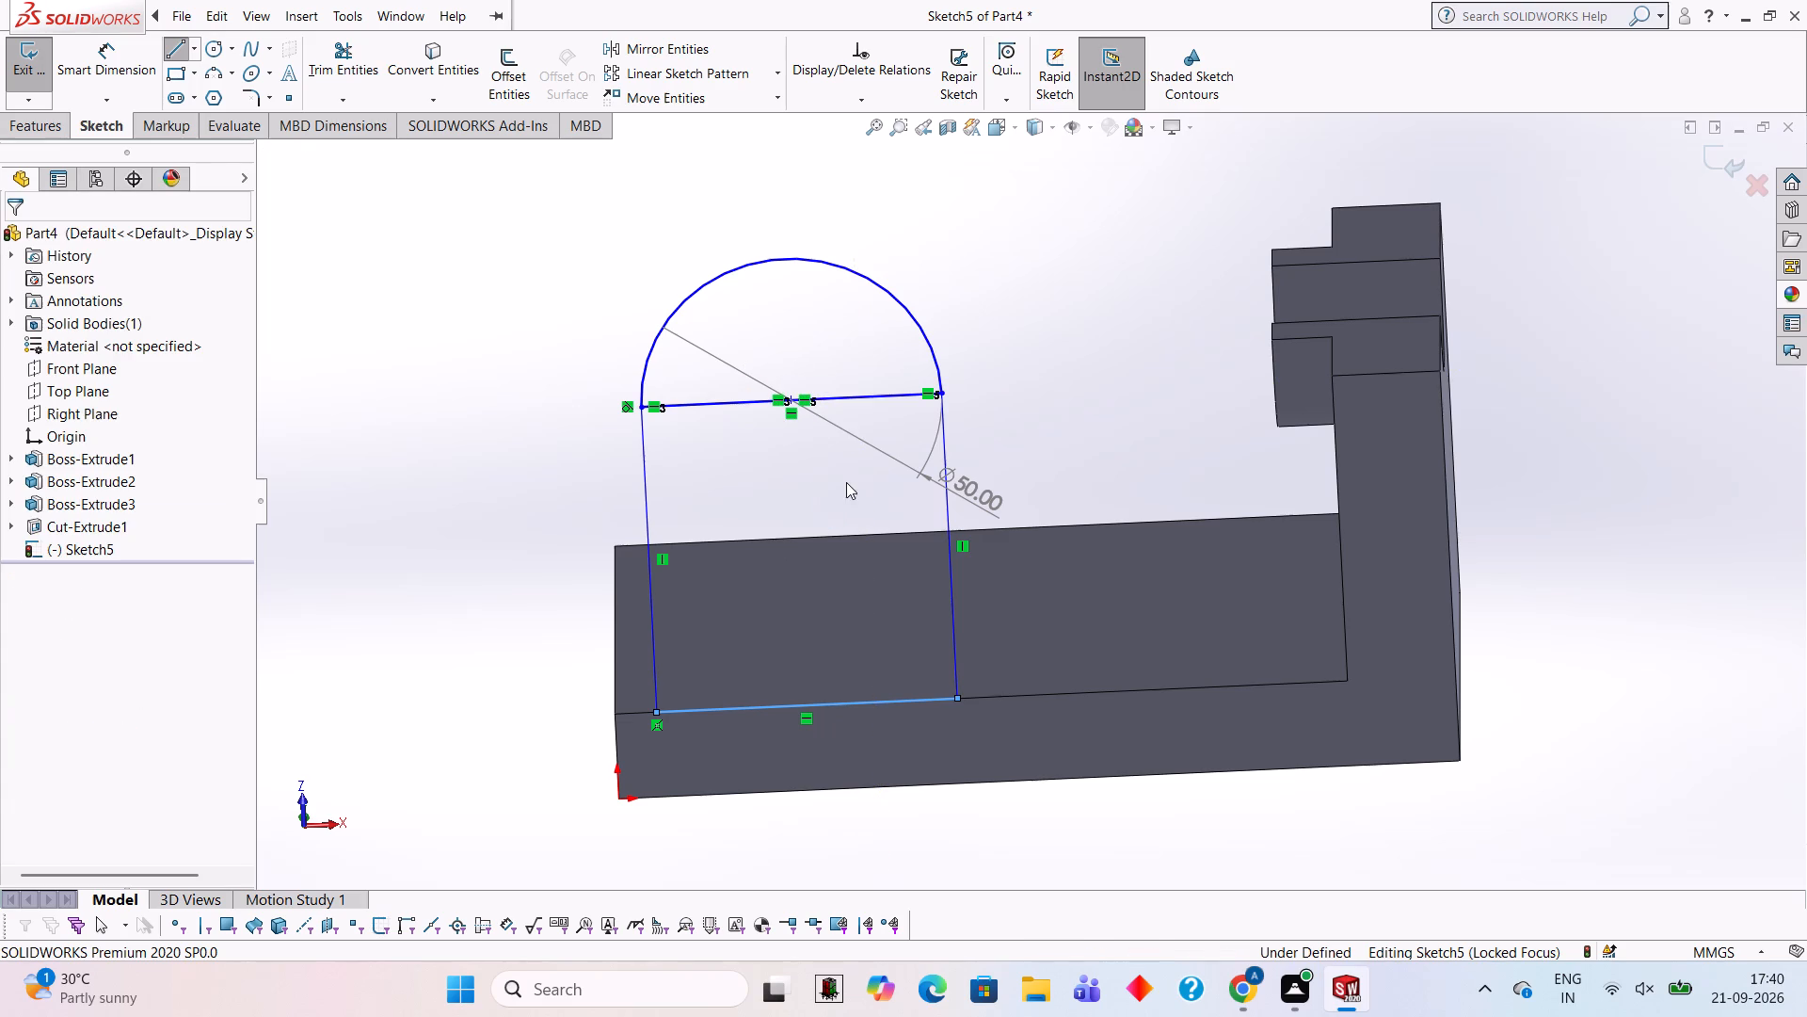
click(868, 395)
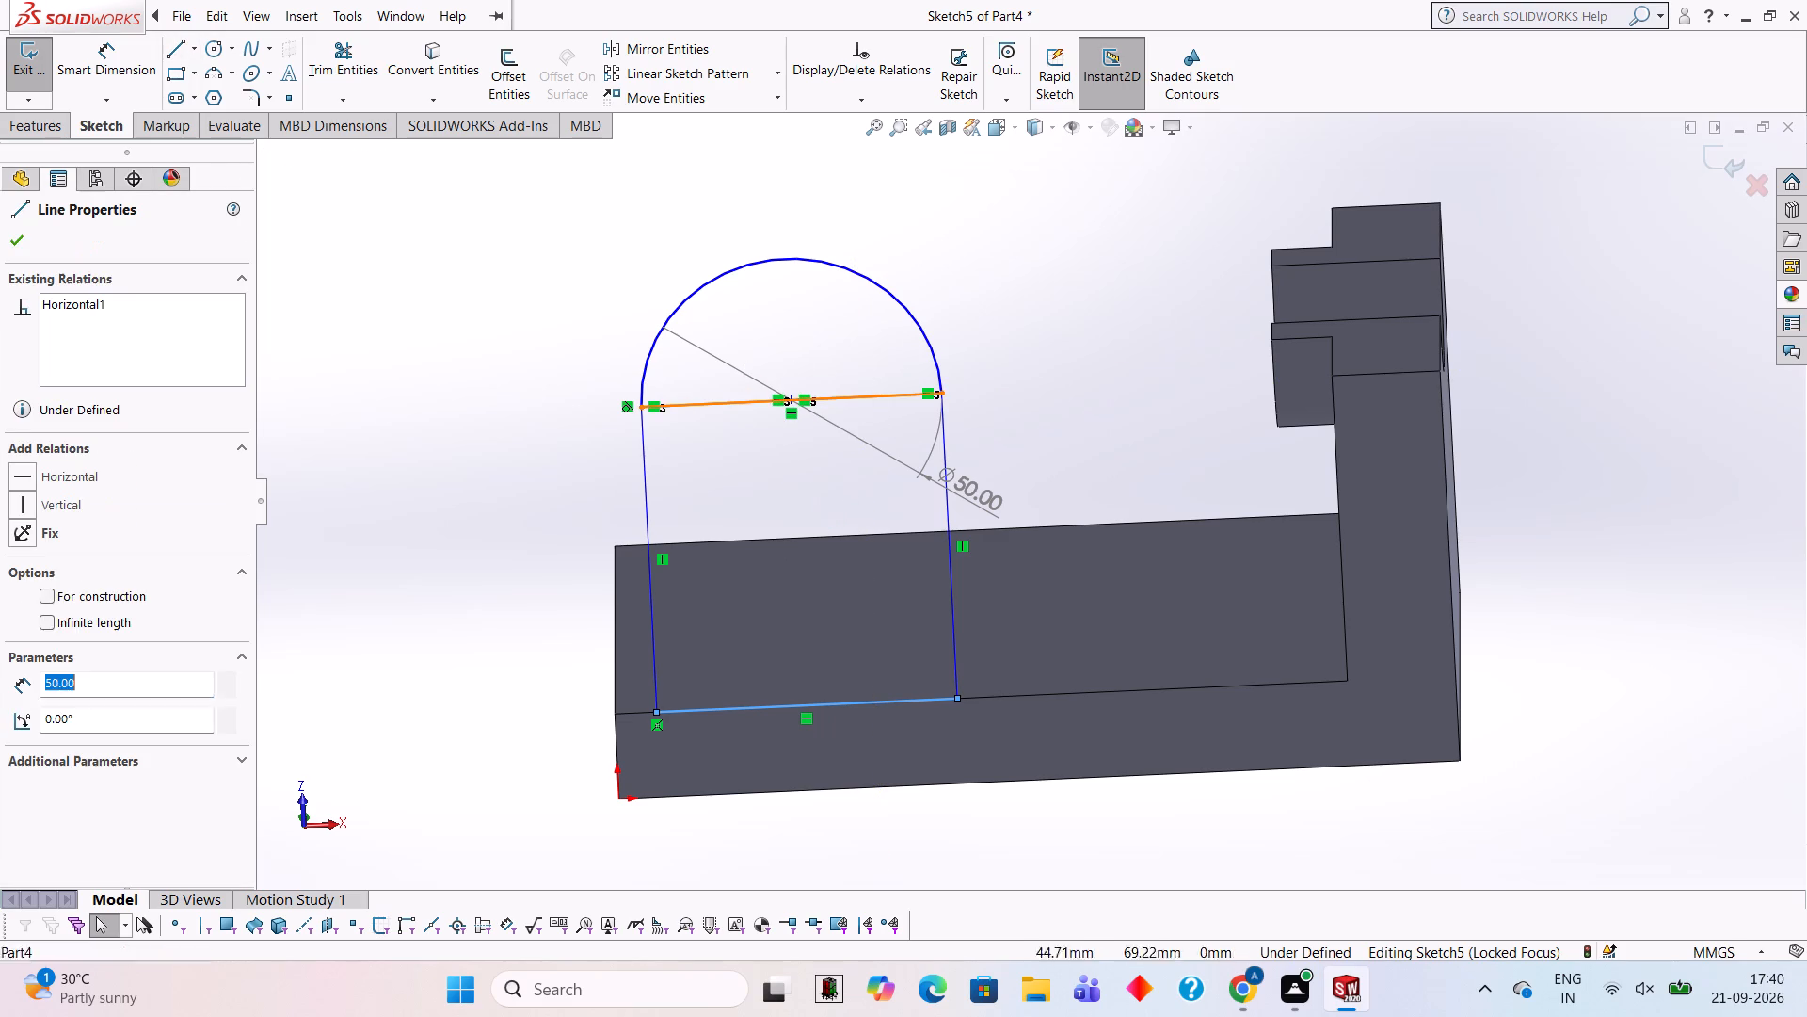
key(Delete)
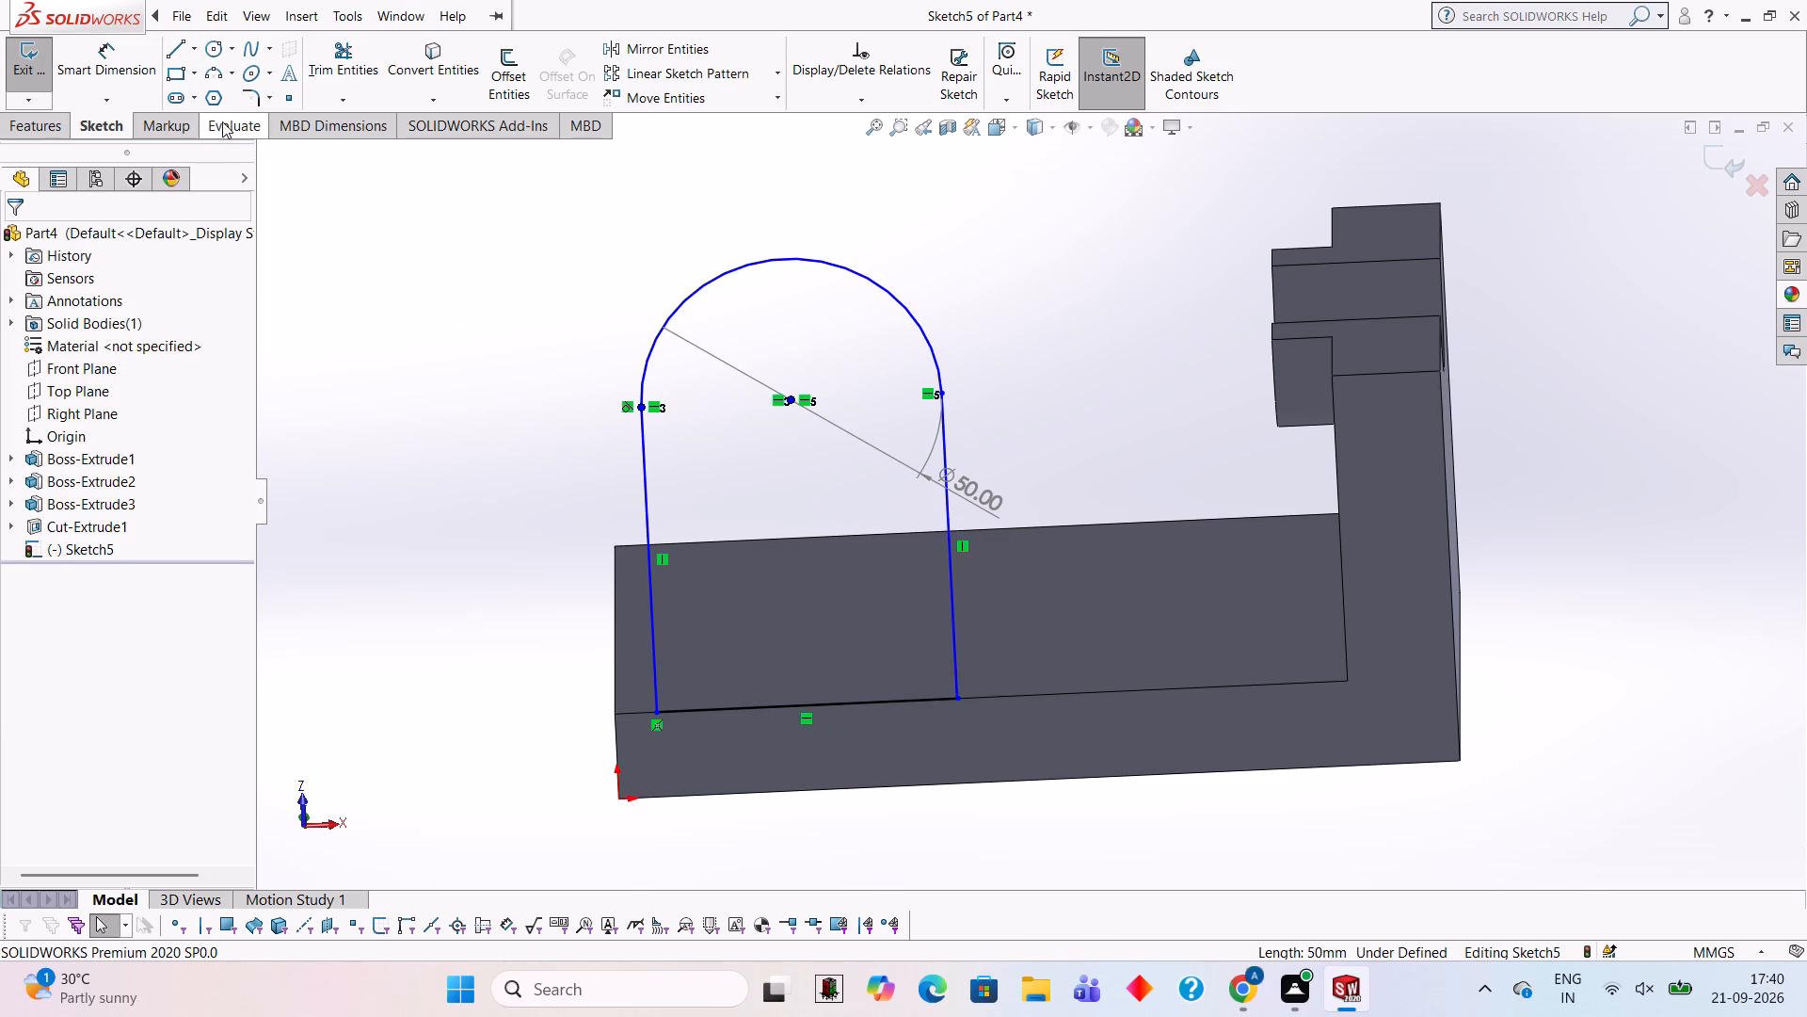
Extrude the round-topped profile as a boss with a blind depth of 22 mm, reversed to run over the plate.
click(48, 136)
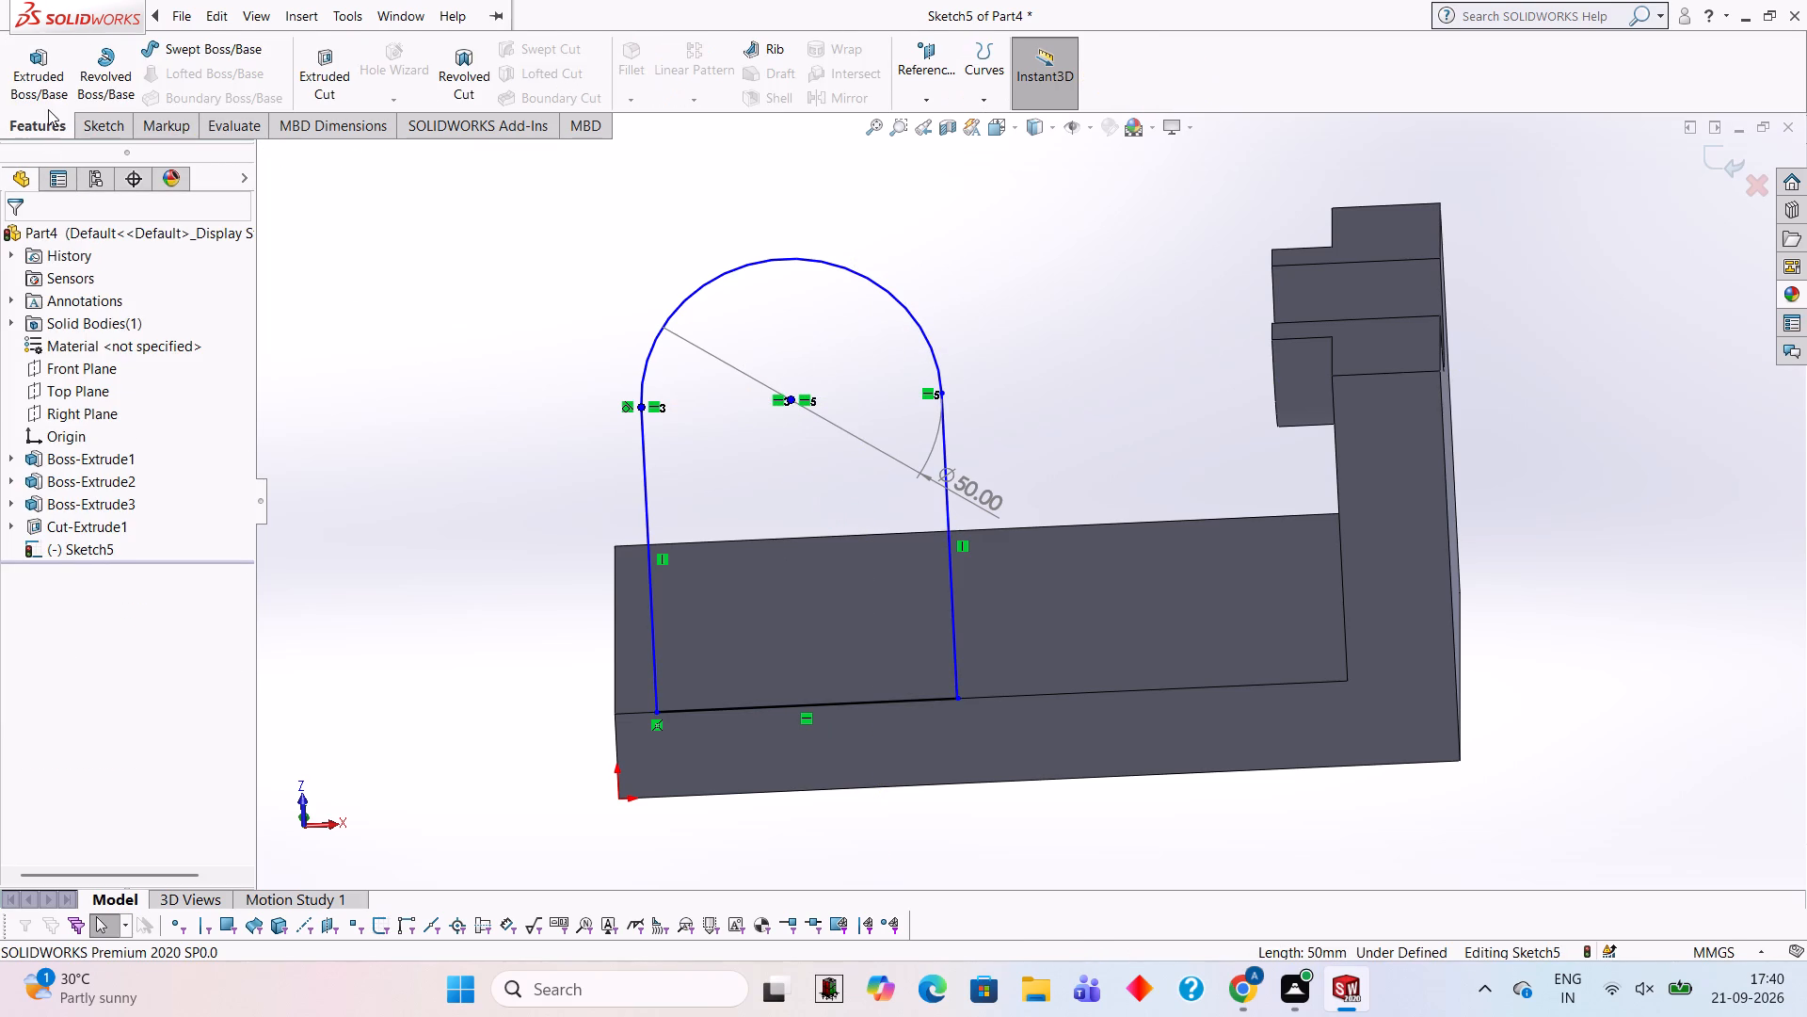
click(48, 93)
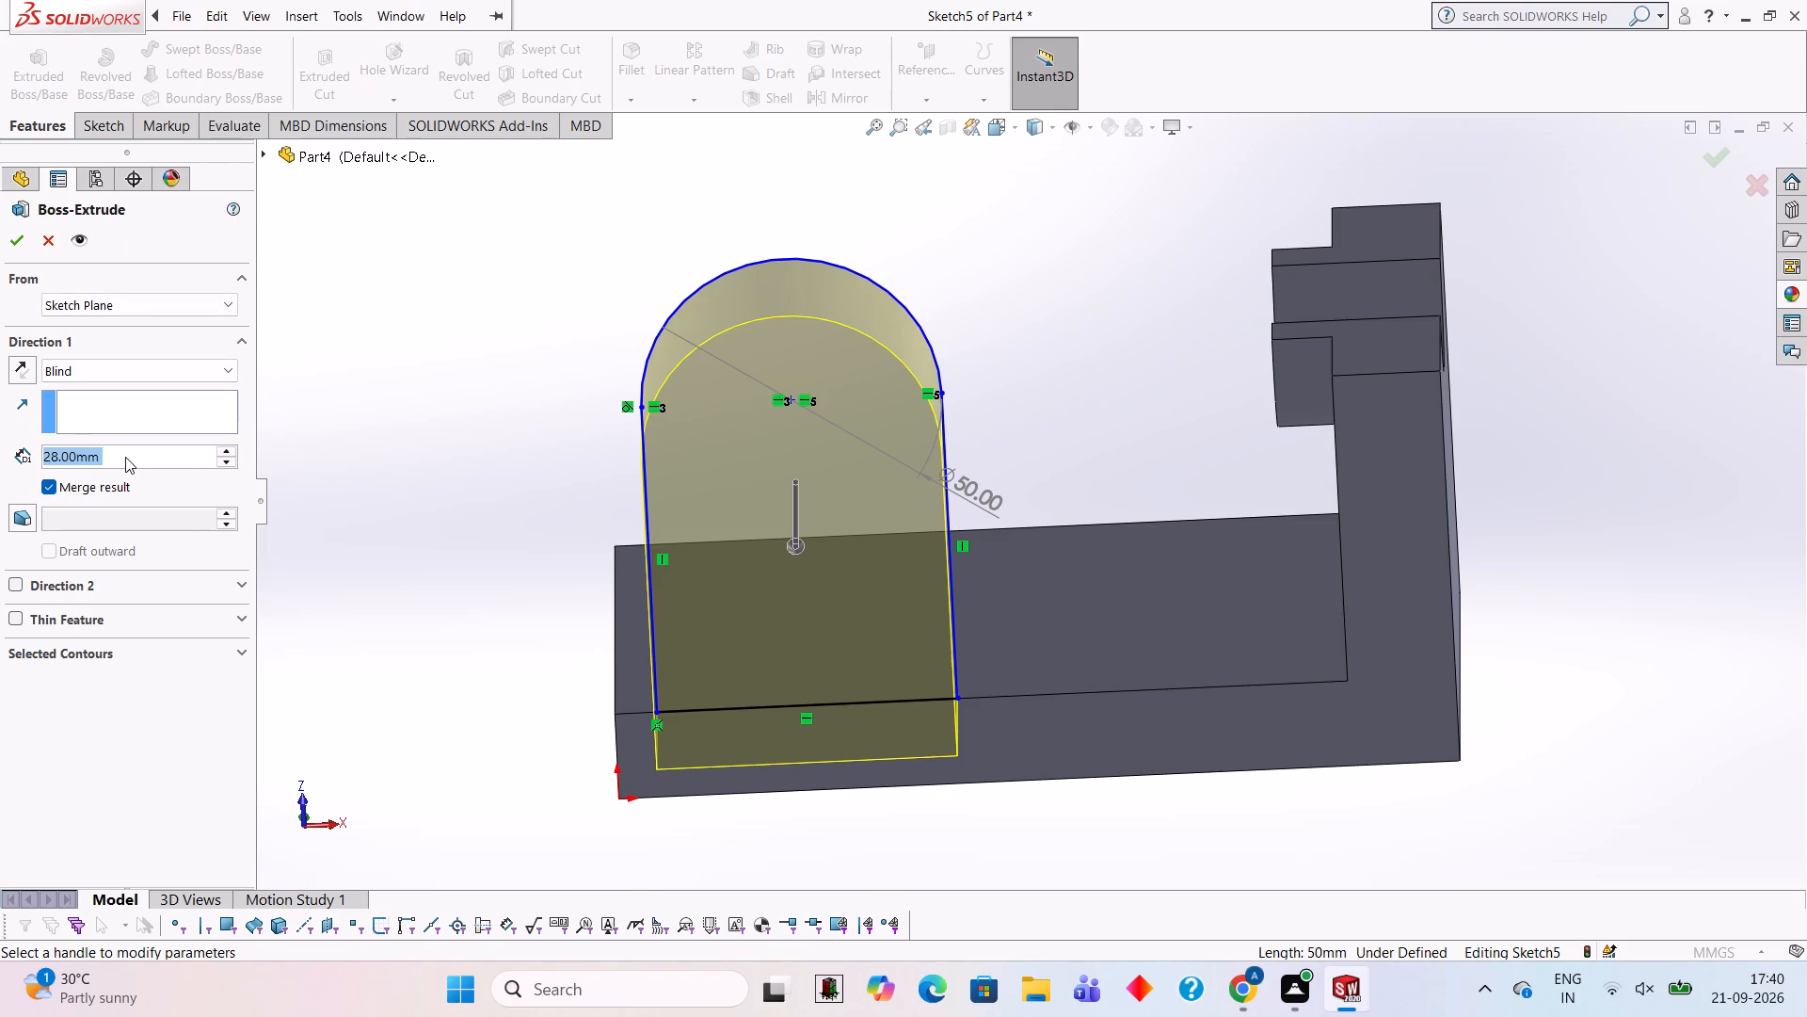
text(22)
key(Return)
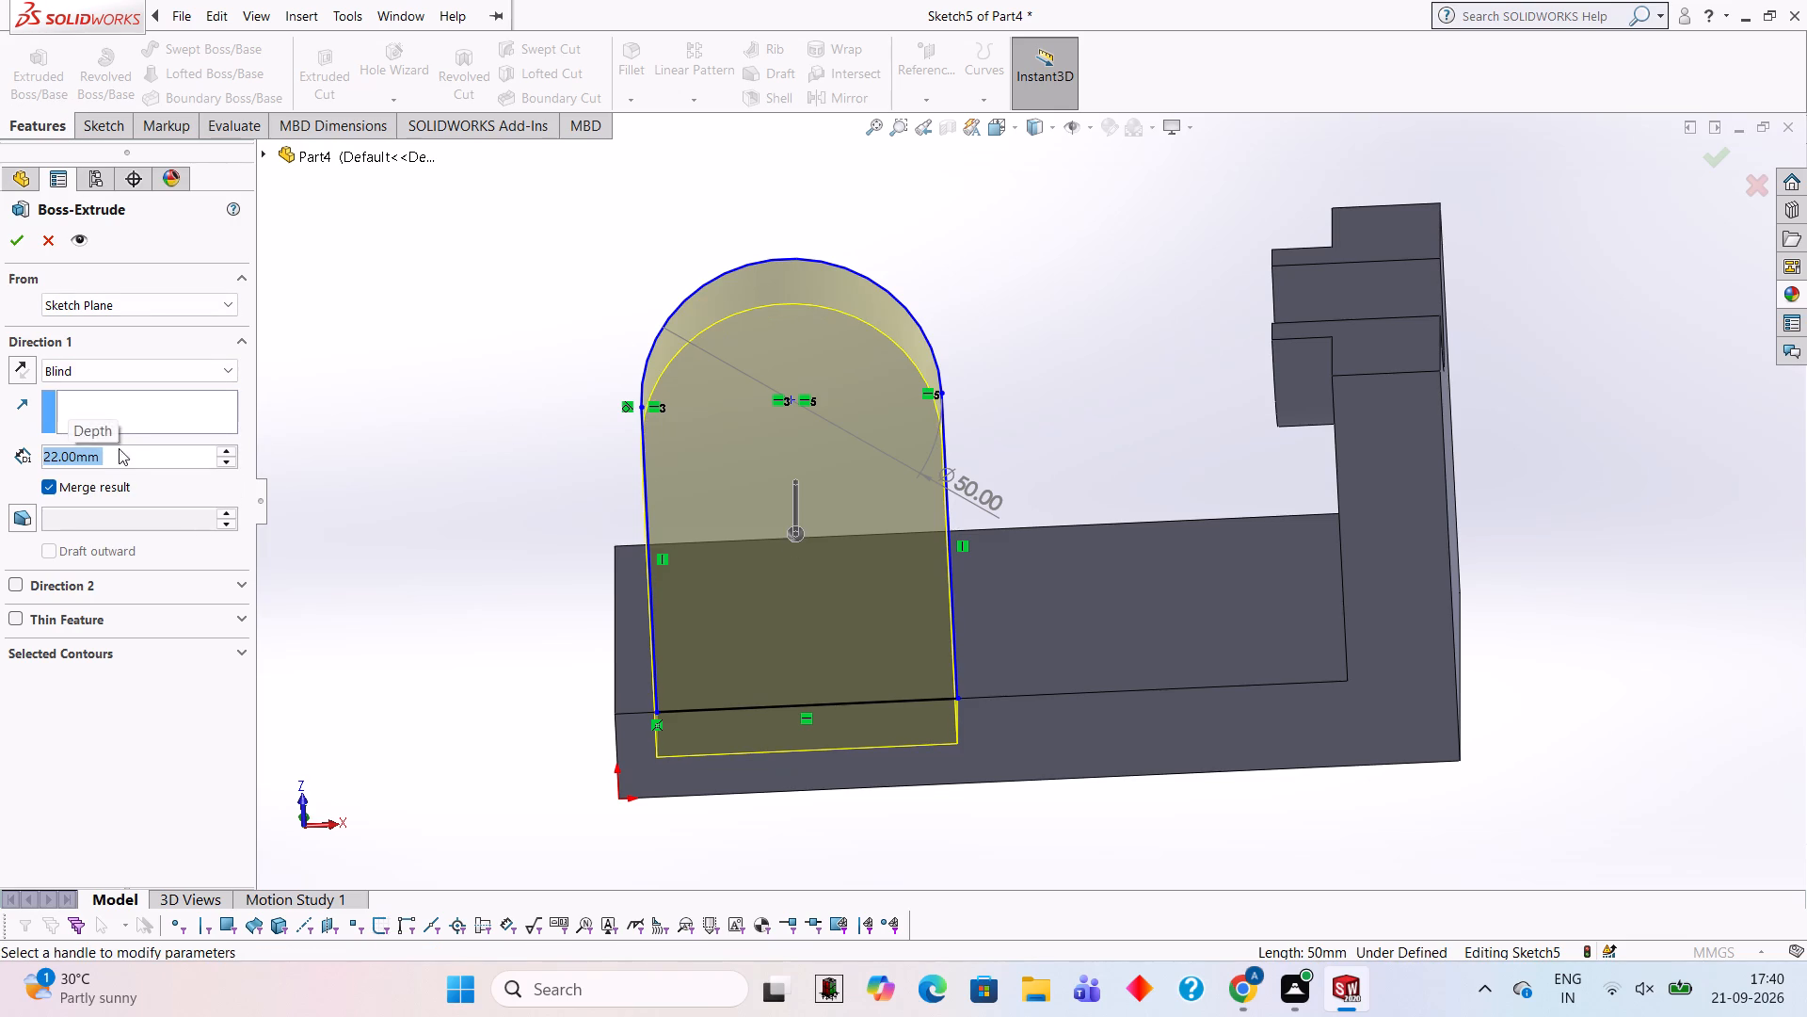
click(13, 364)
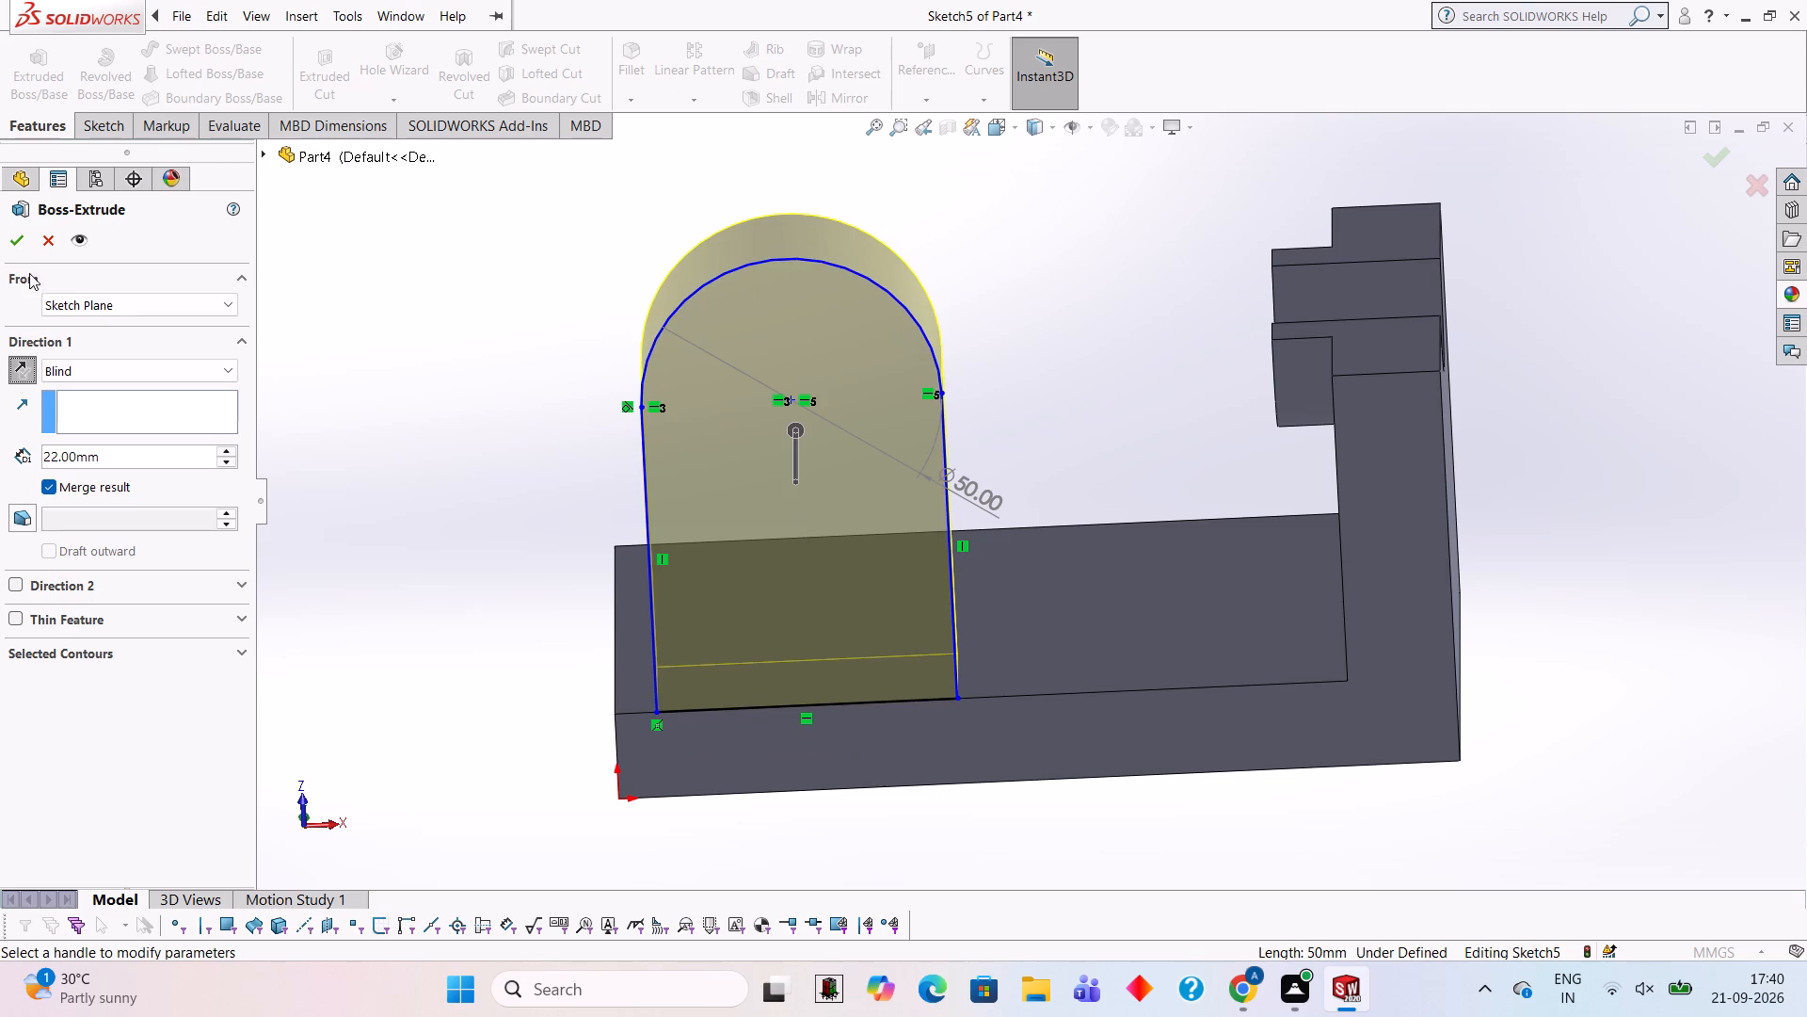
click(11, 244)
middle_drag(299, 315, 399, 428)
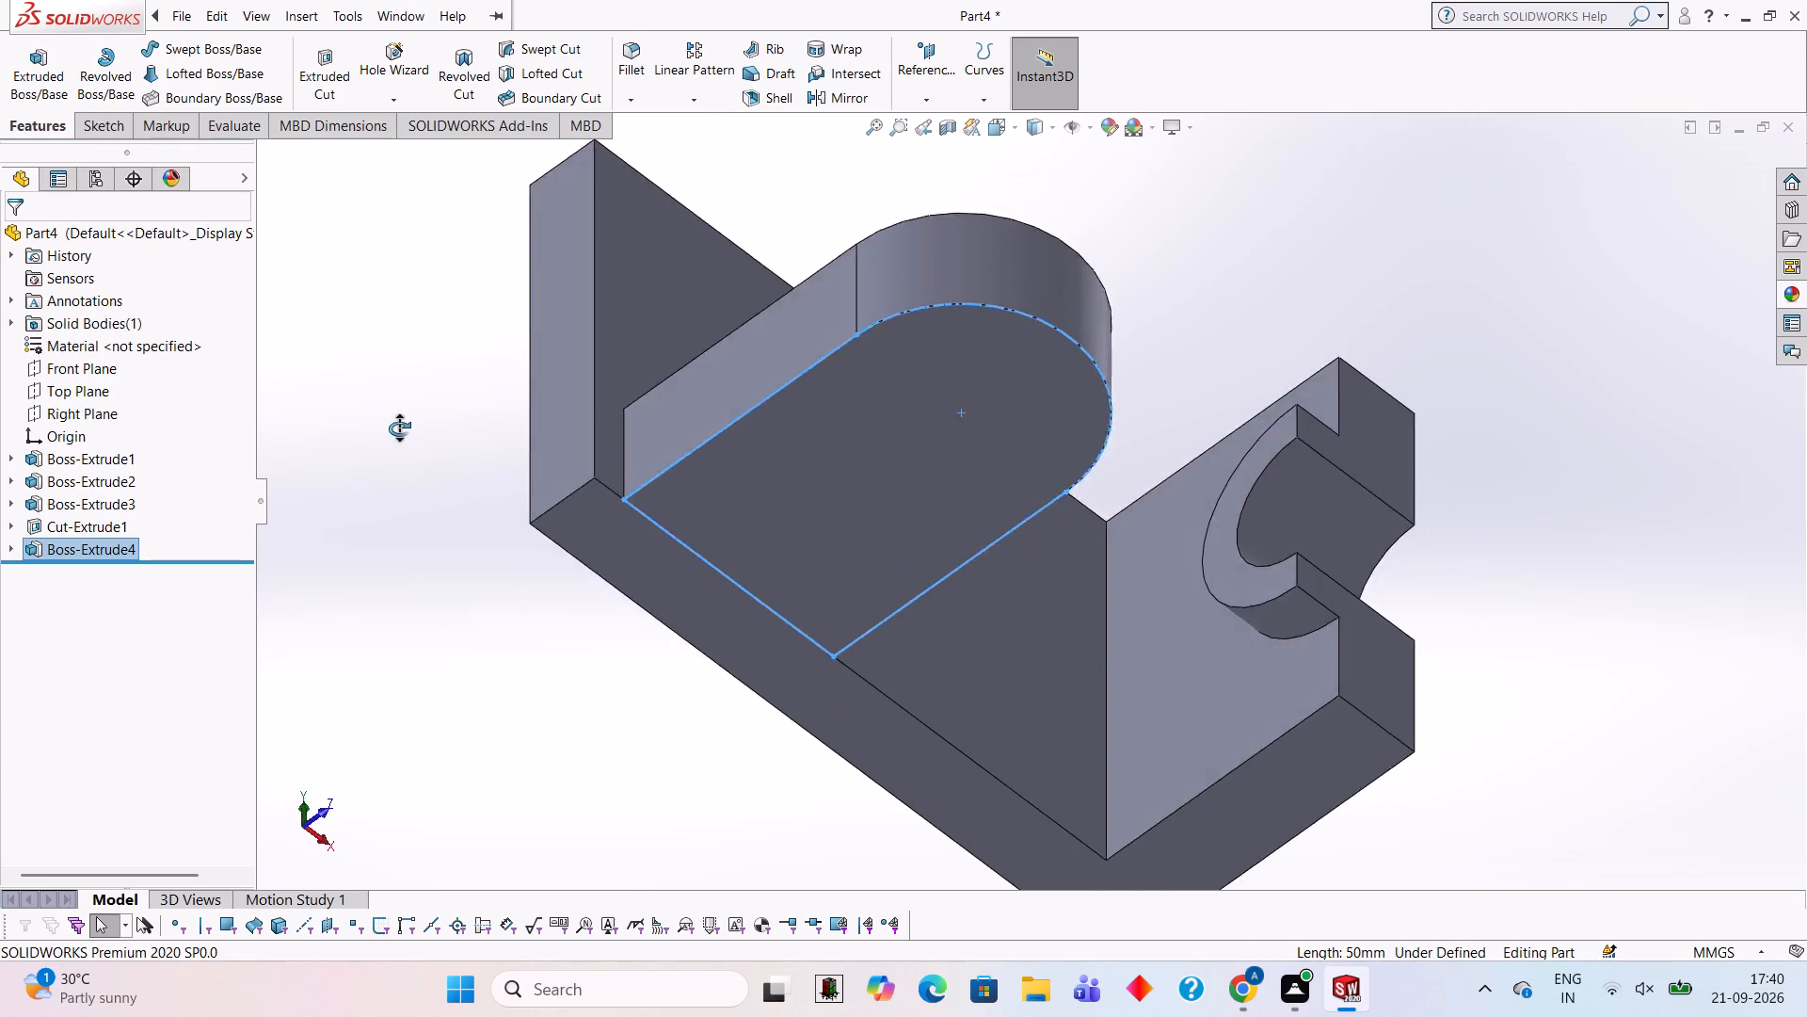
middle_drag(399, 428, 590, 622)
right_drag(428, 597, 550, 623)
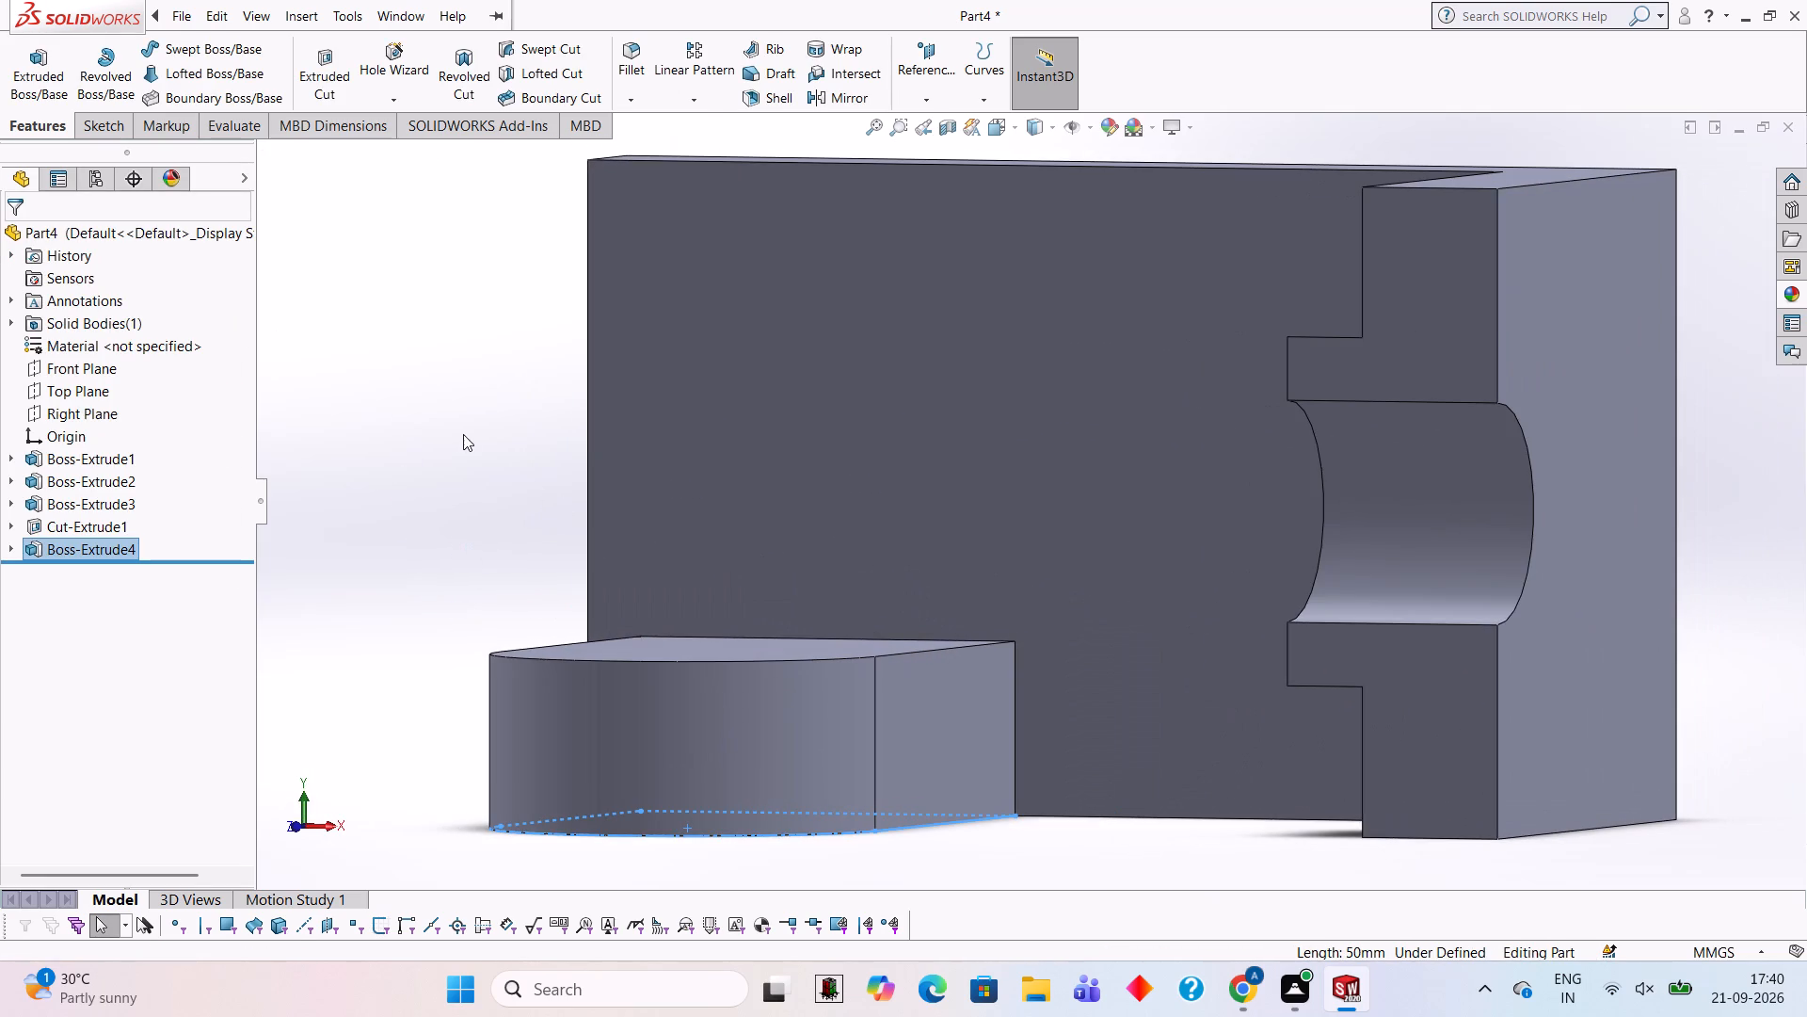
Examine the new round-topped upright from several sides, including the flush L-shaped front face.
click(463, 434)
middle_drag(471, 434, 543, 434)
scroll(543, 434, up, 4)
middle_drag(571, 416, 542, 416)
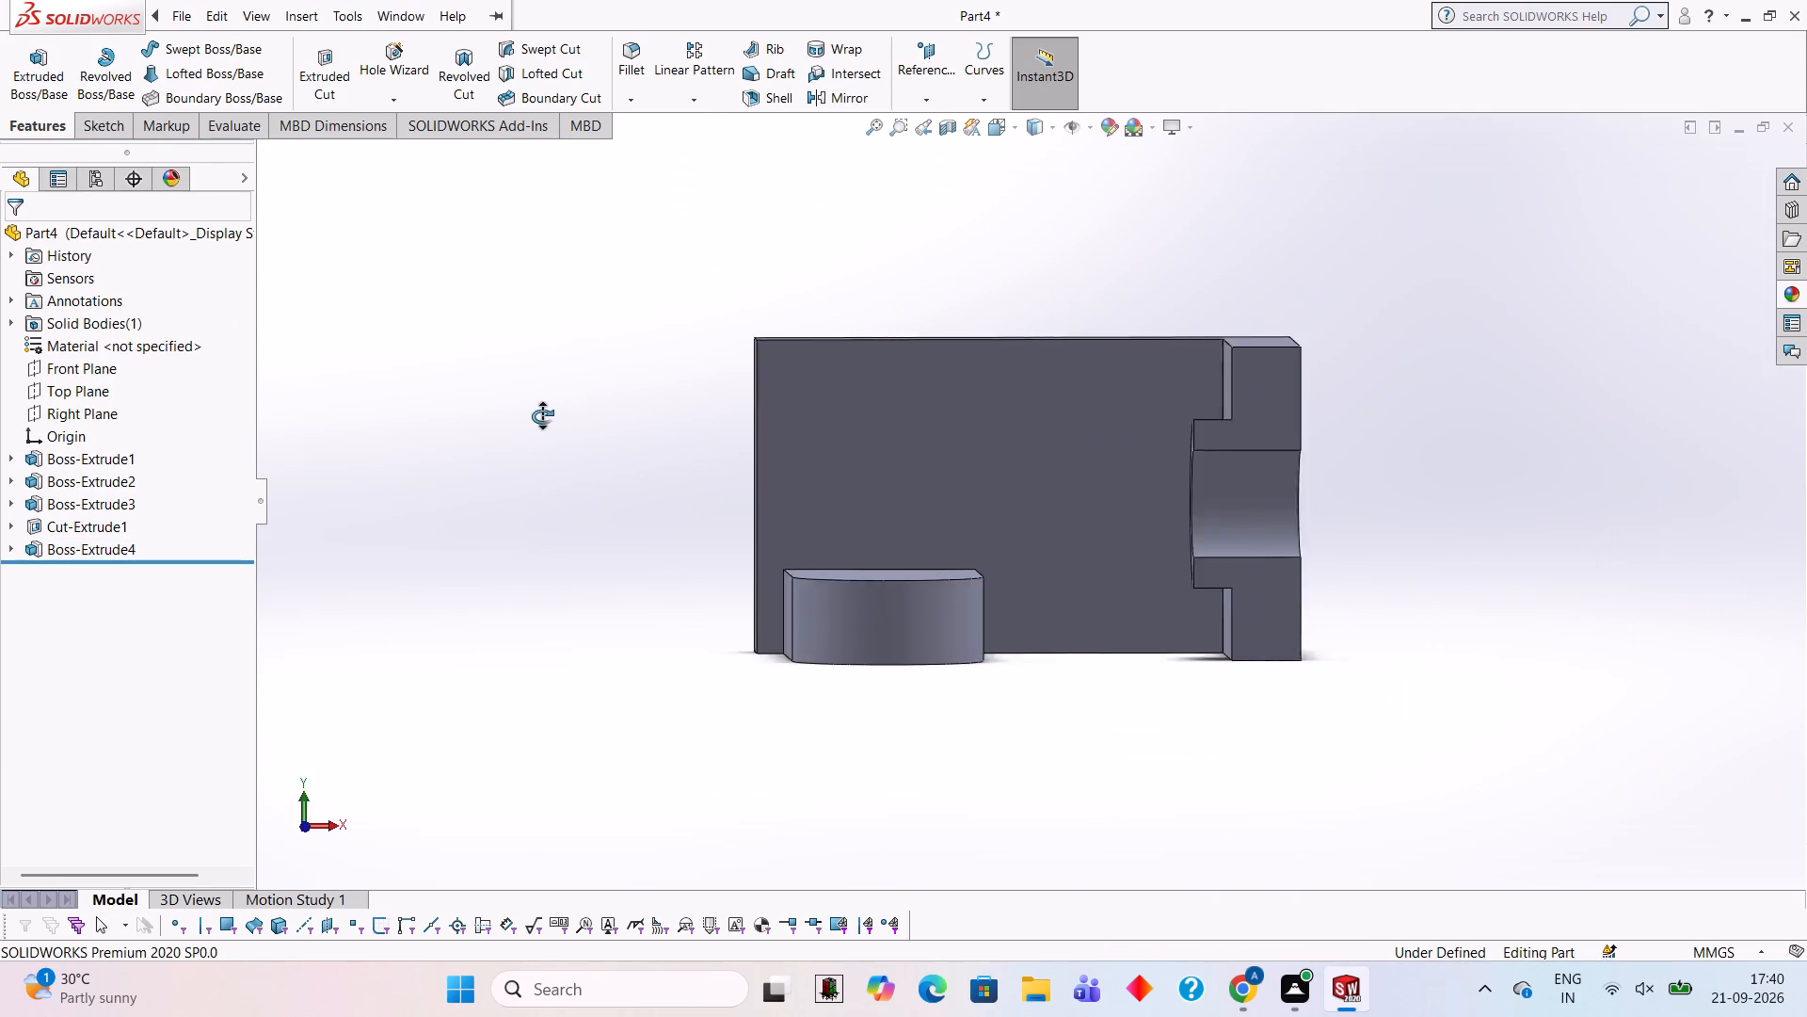
middle_drag(542, 416, 542, 401)
middle_drag(1055, 804, 1025, 445)
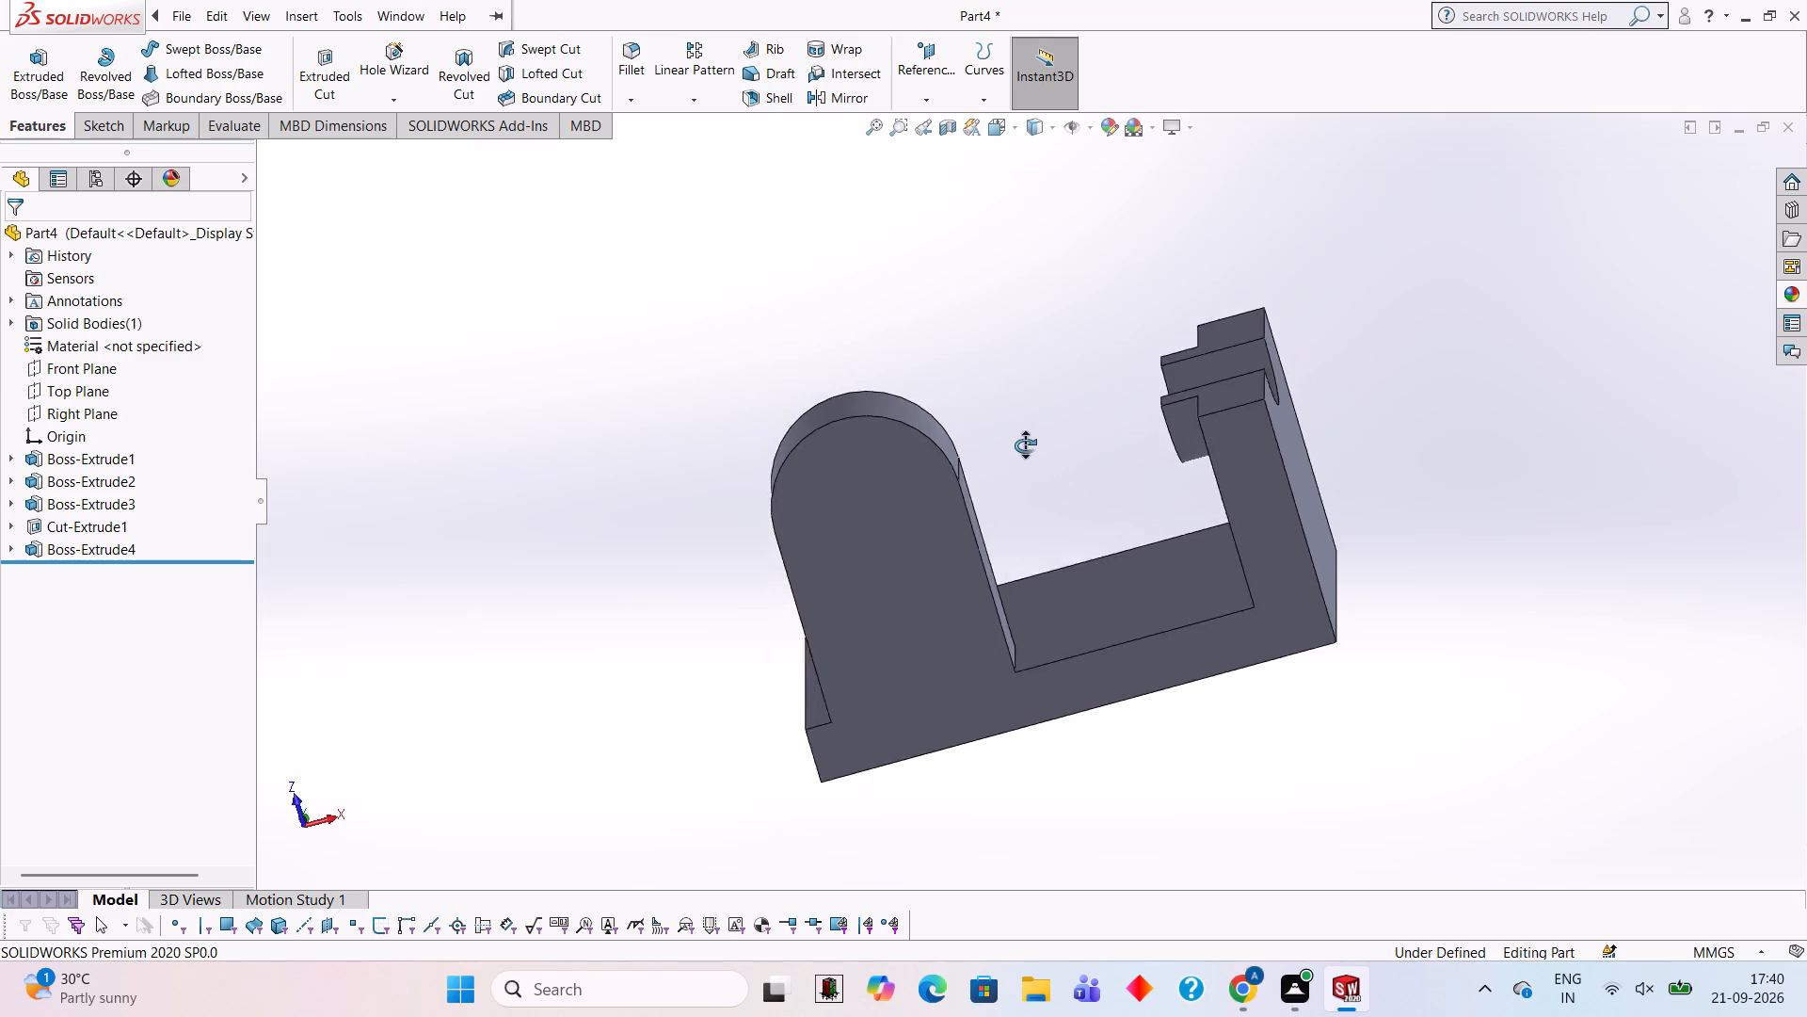
middle_drag(1025, 445, 1023, 393)
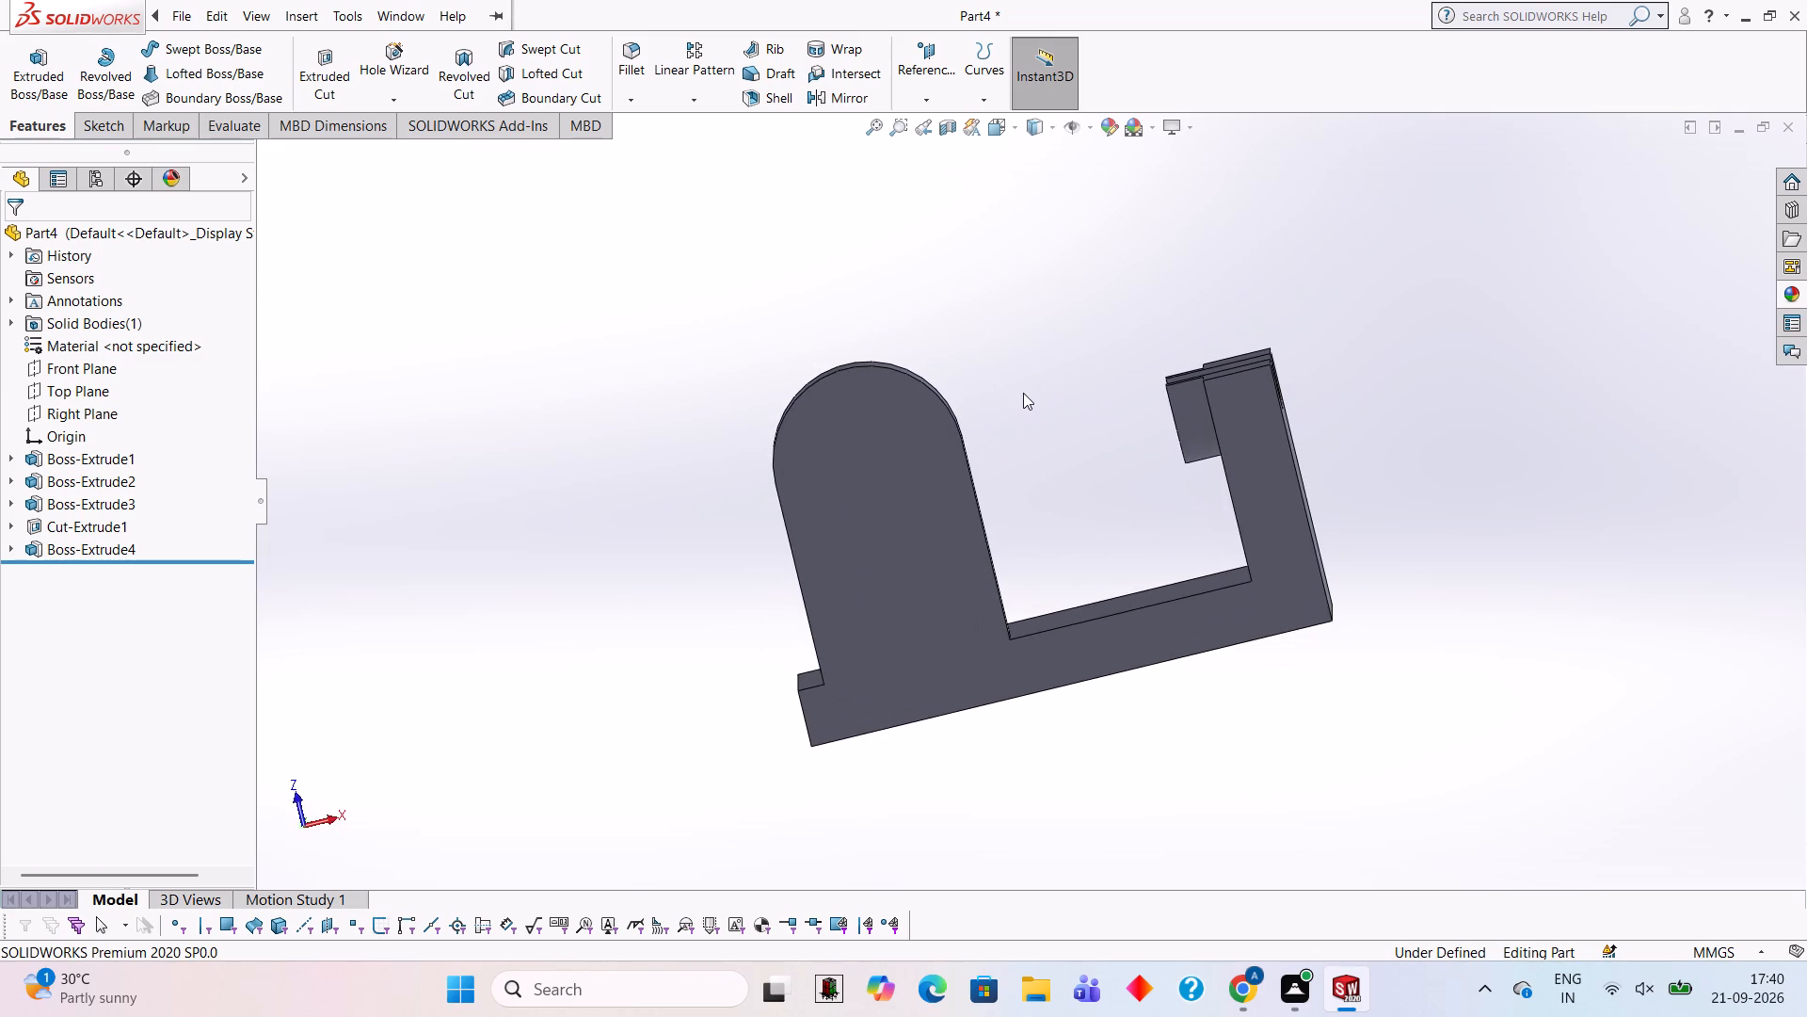
scroll(1180, 576, up, 1)
scroll(1135, 628, down, 2)
scroll(1135, 628, up, 2)
scroll(1135, 628, down, 2)
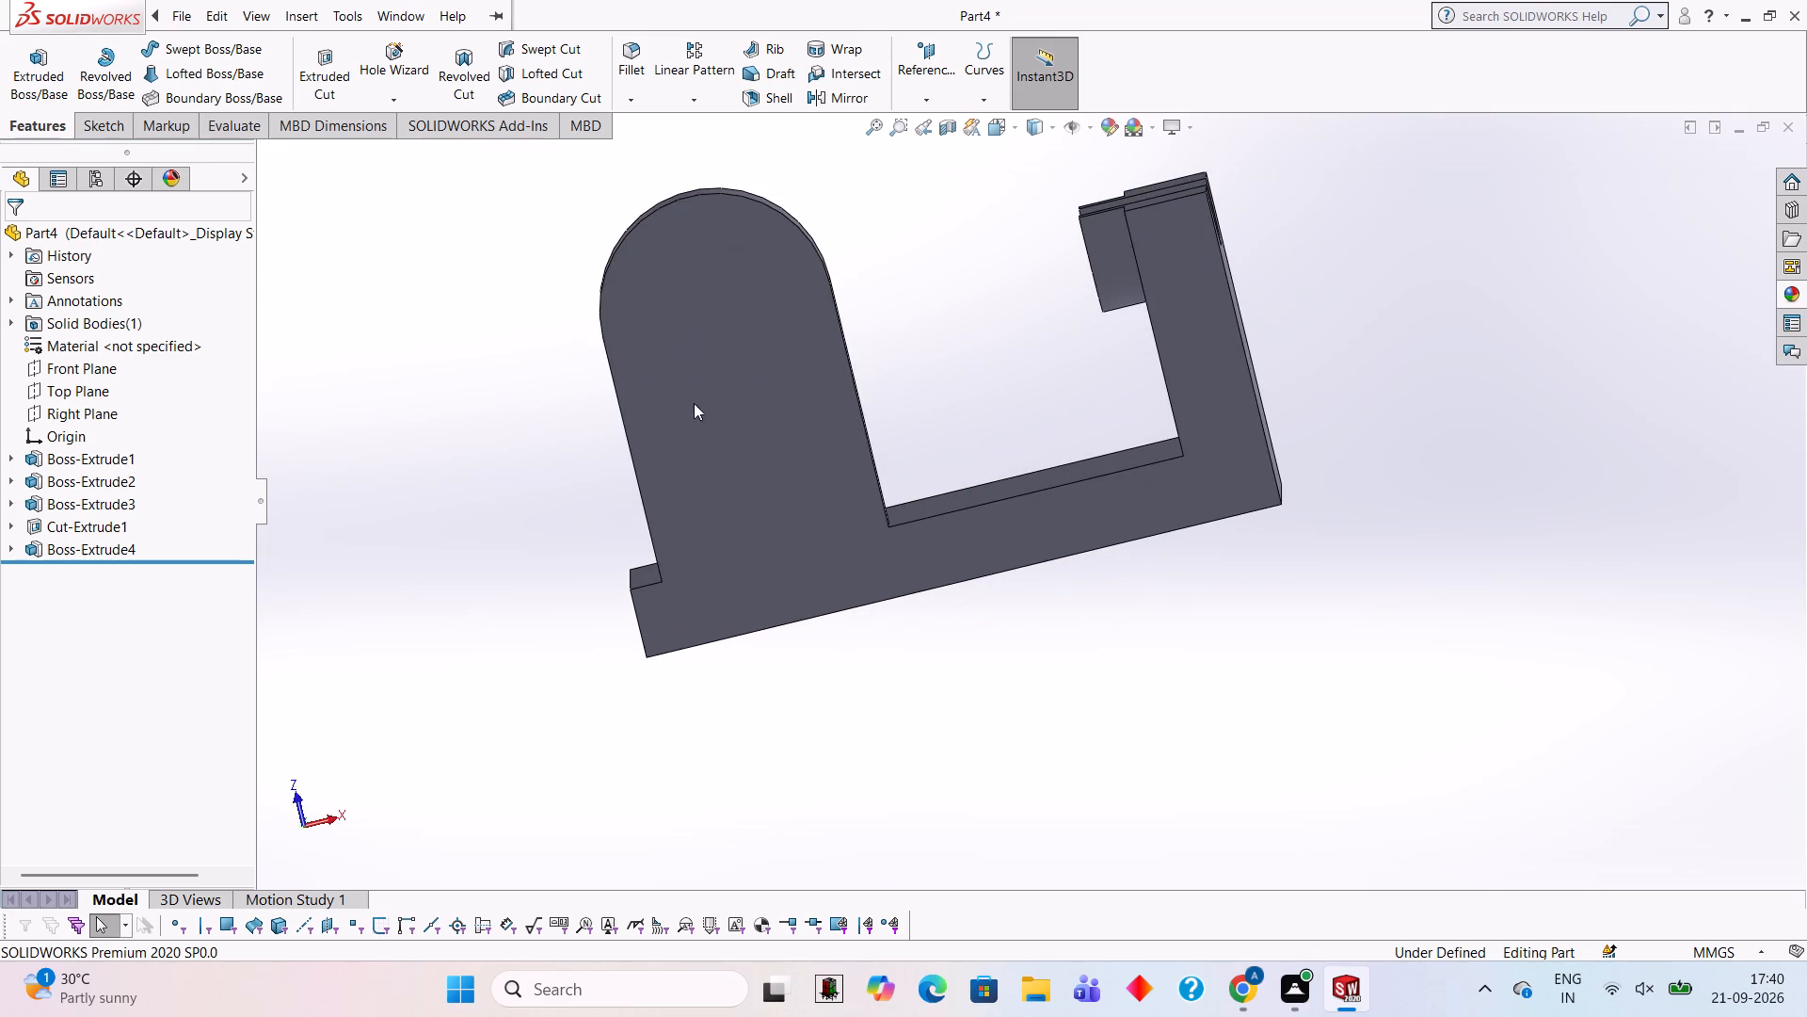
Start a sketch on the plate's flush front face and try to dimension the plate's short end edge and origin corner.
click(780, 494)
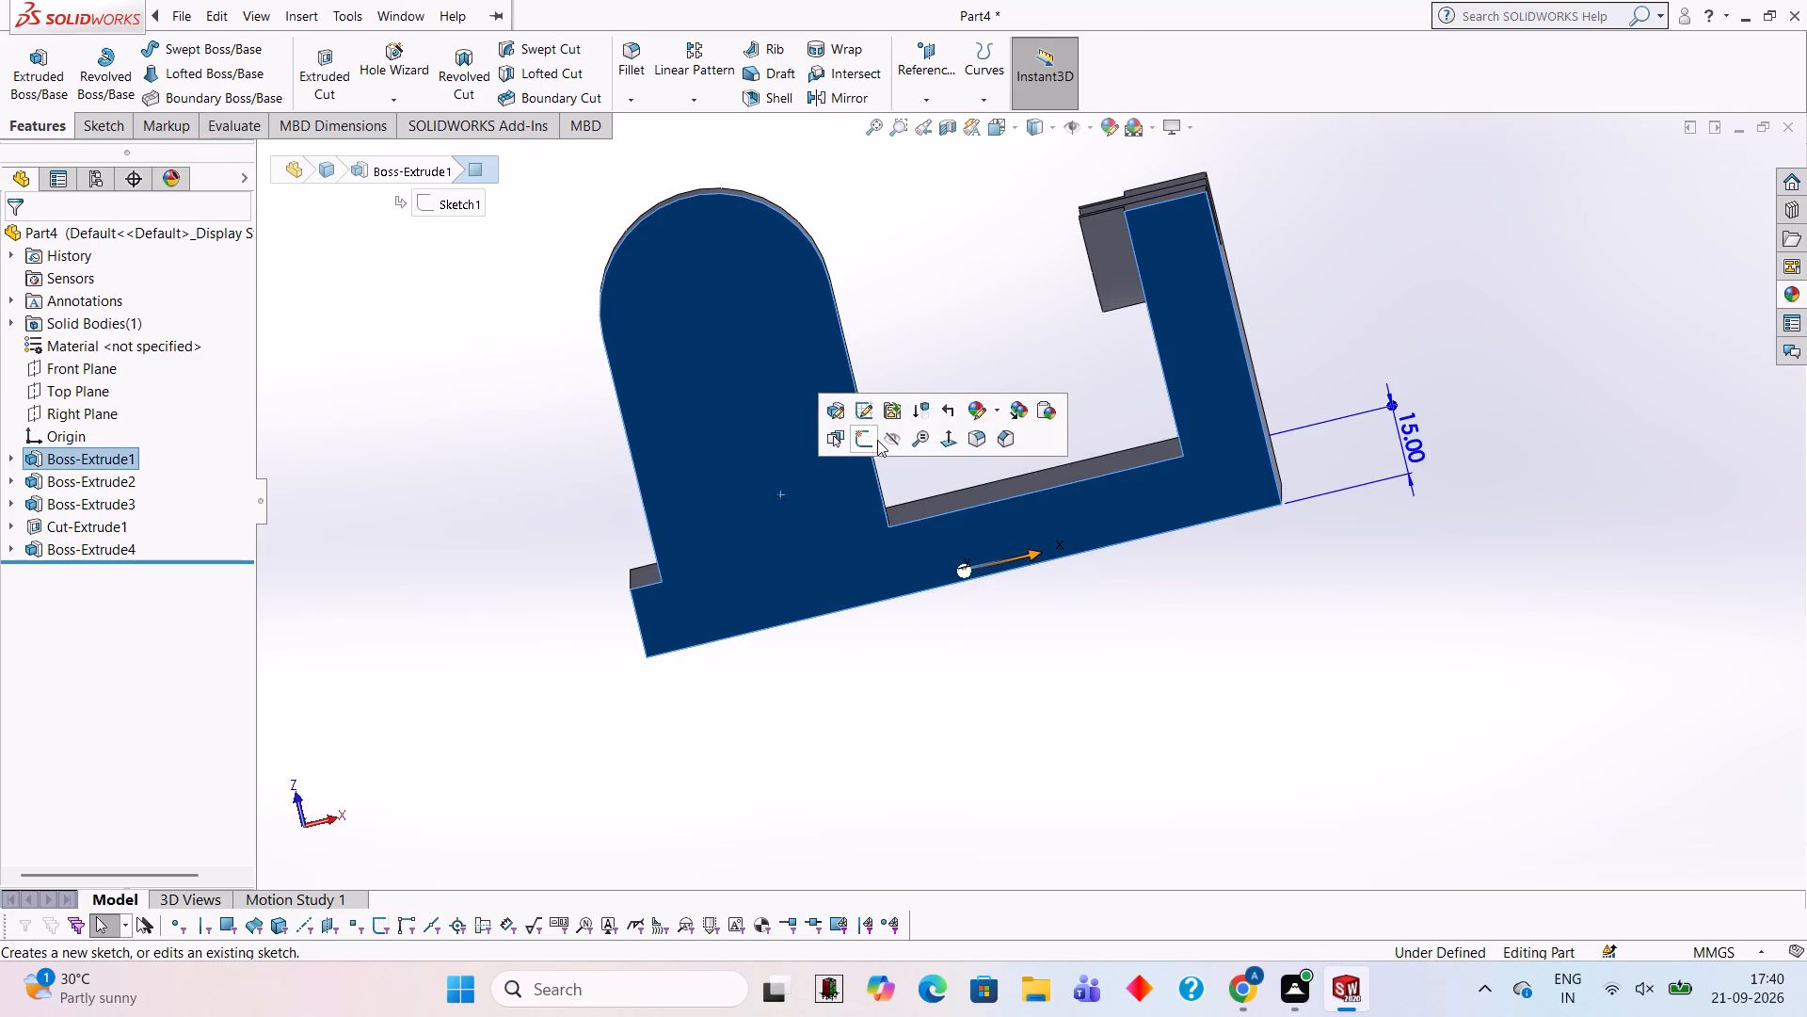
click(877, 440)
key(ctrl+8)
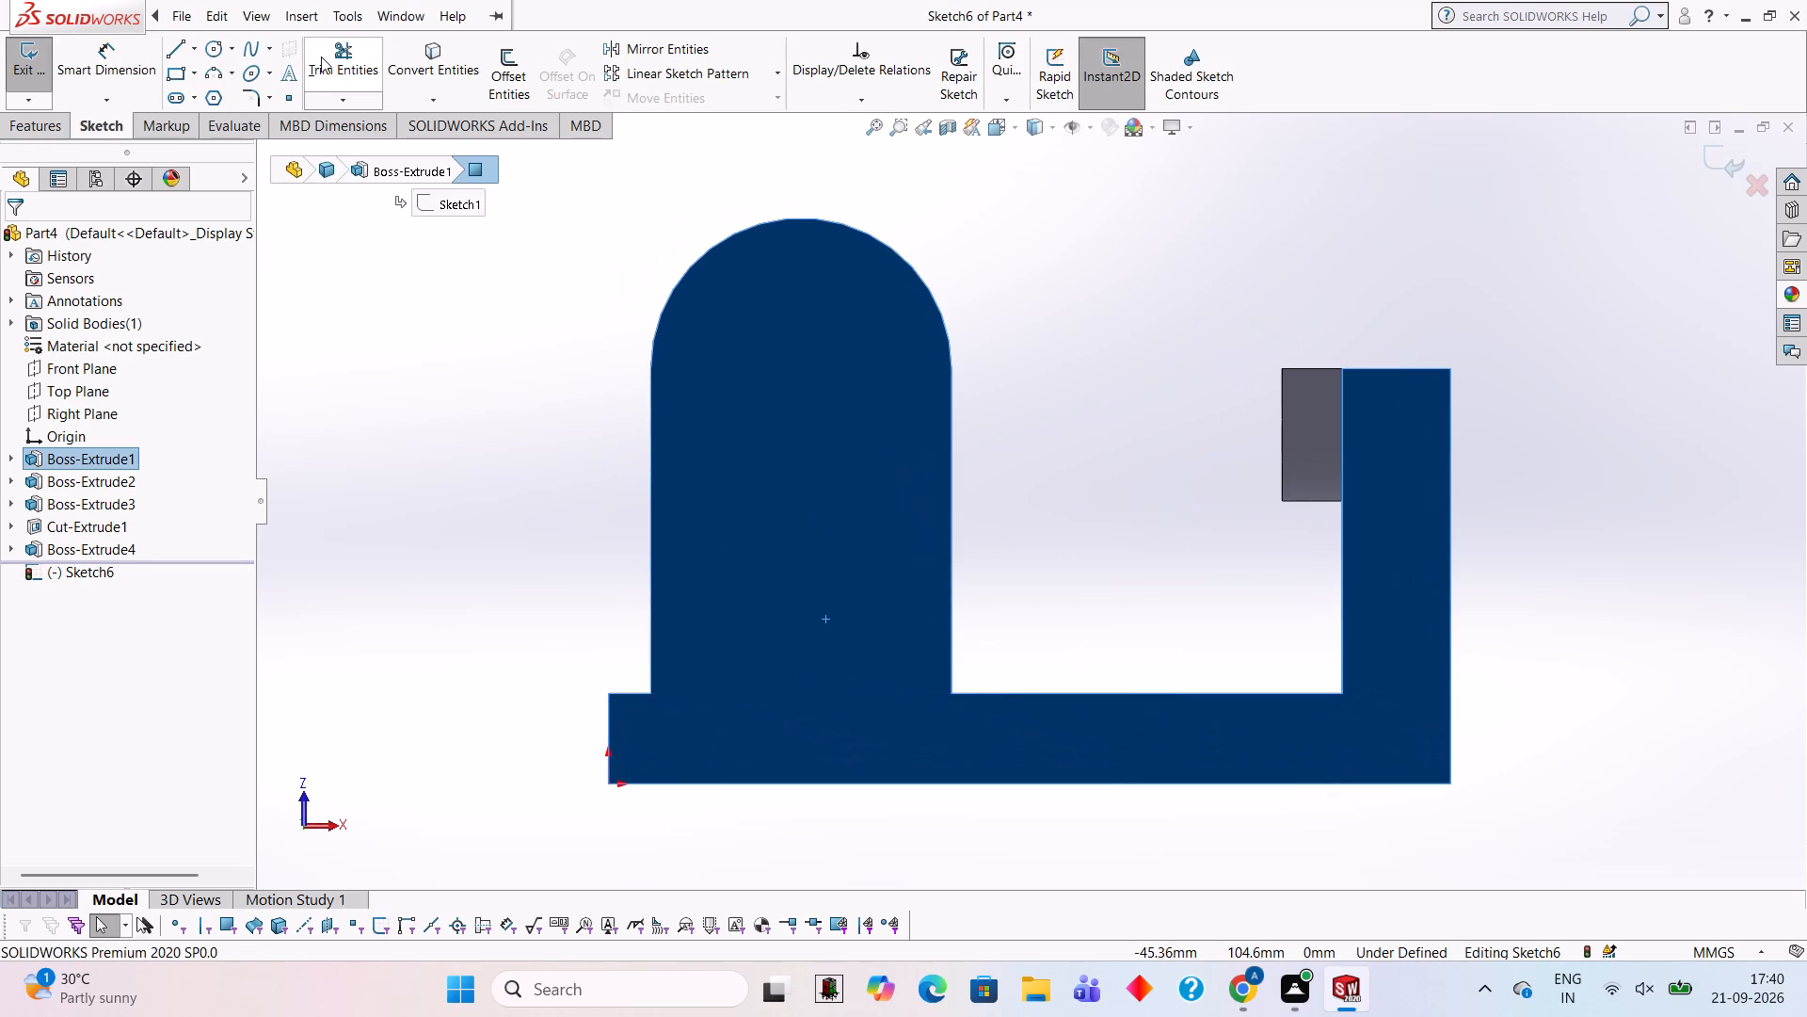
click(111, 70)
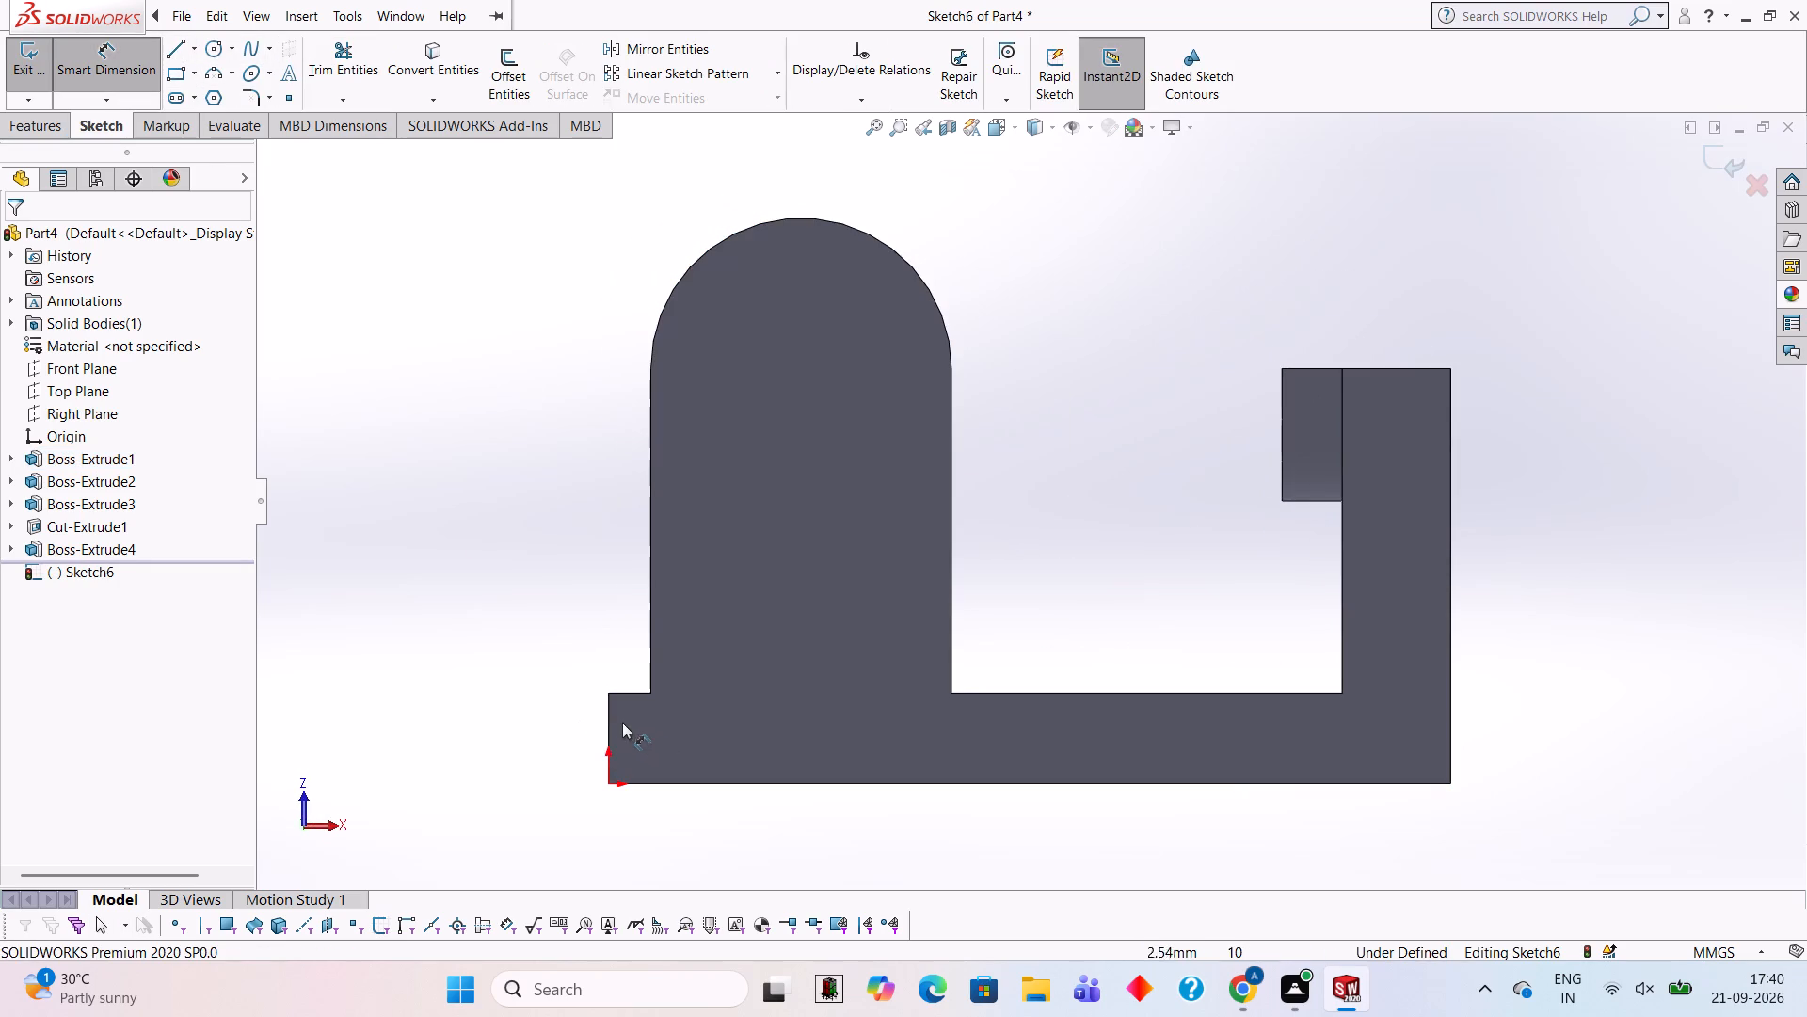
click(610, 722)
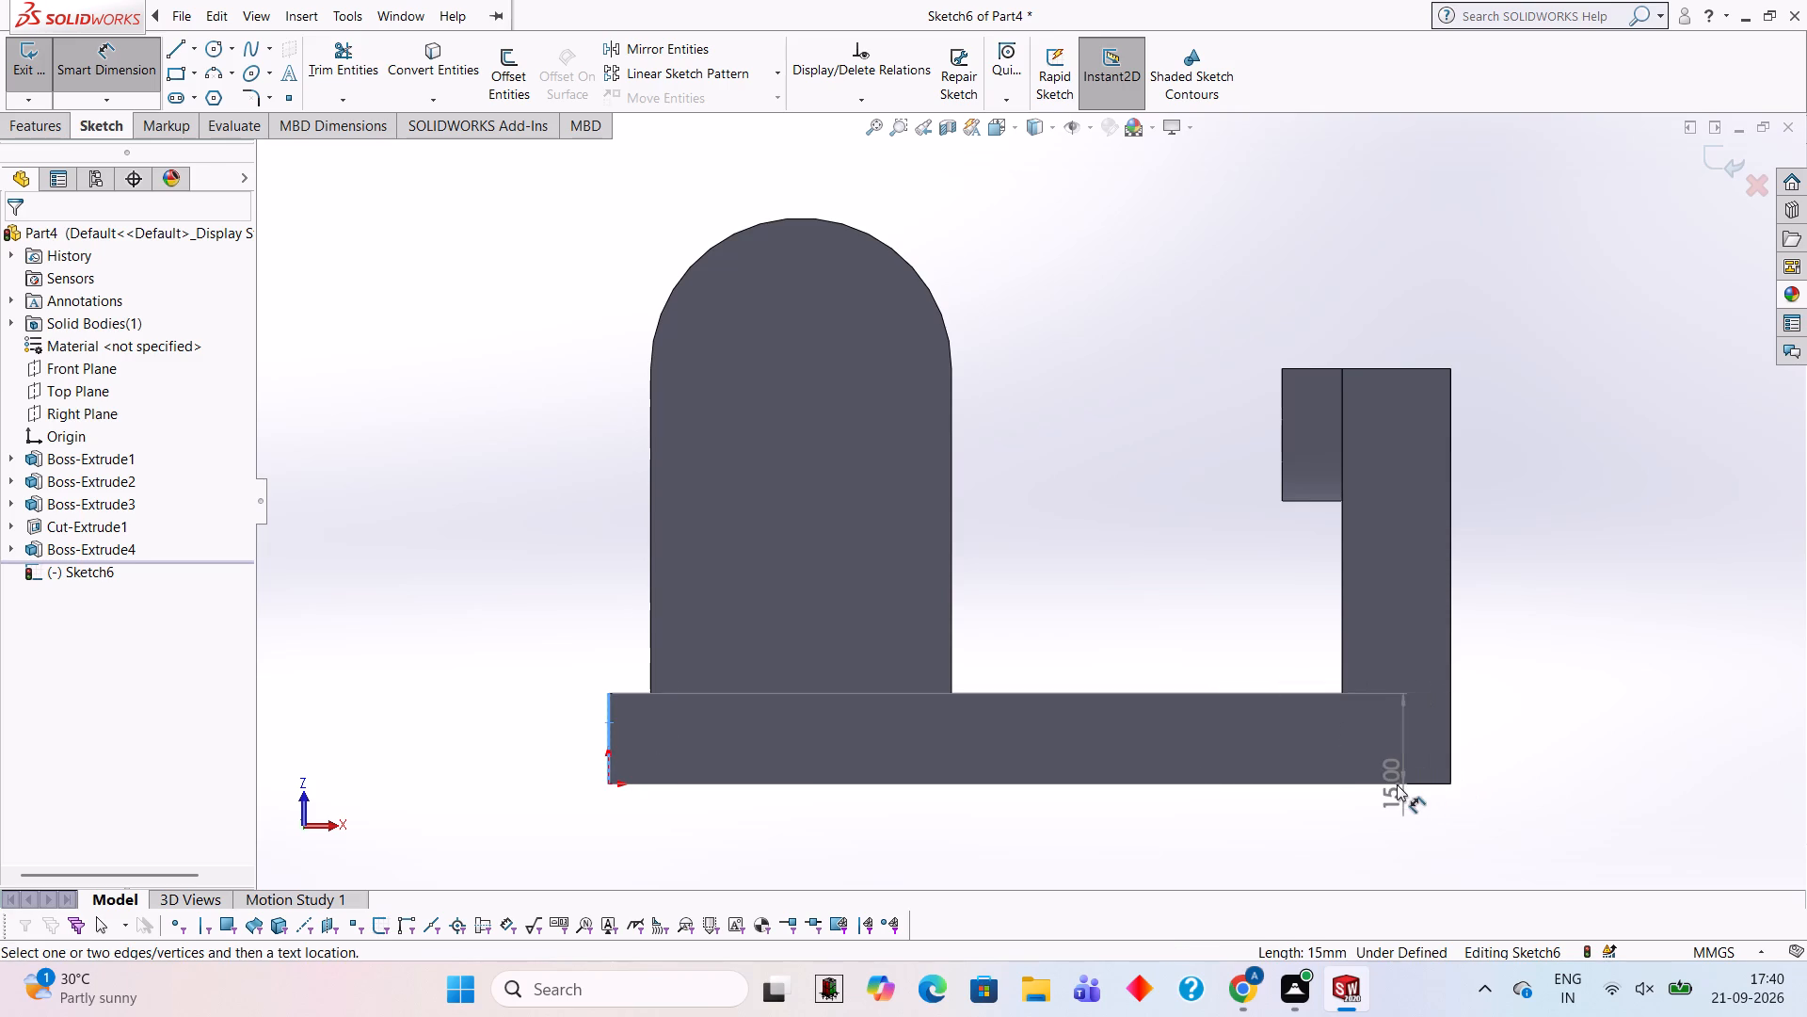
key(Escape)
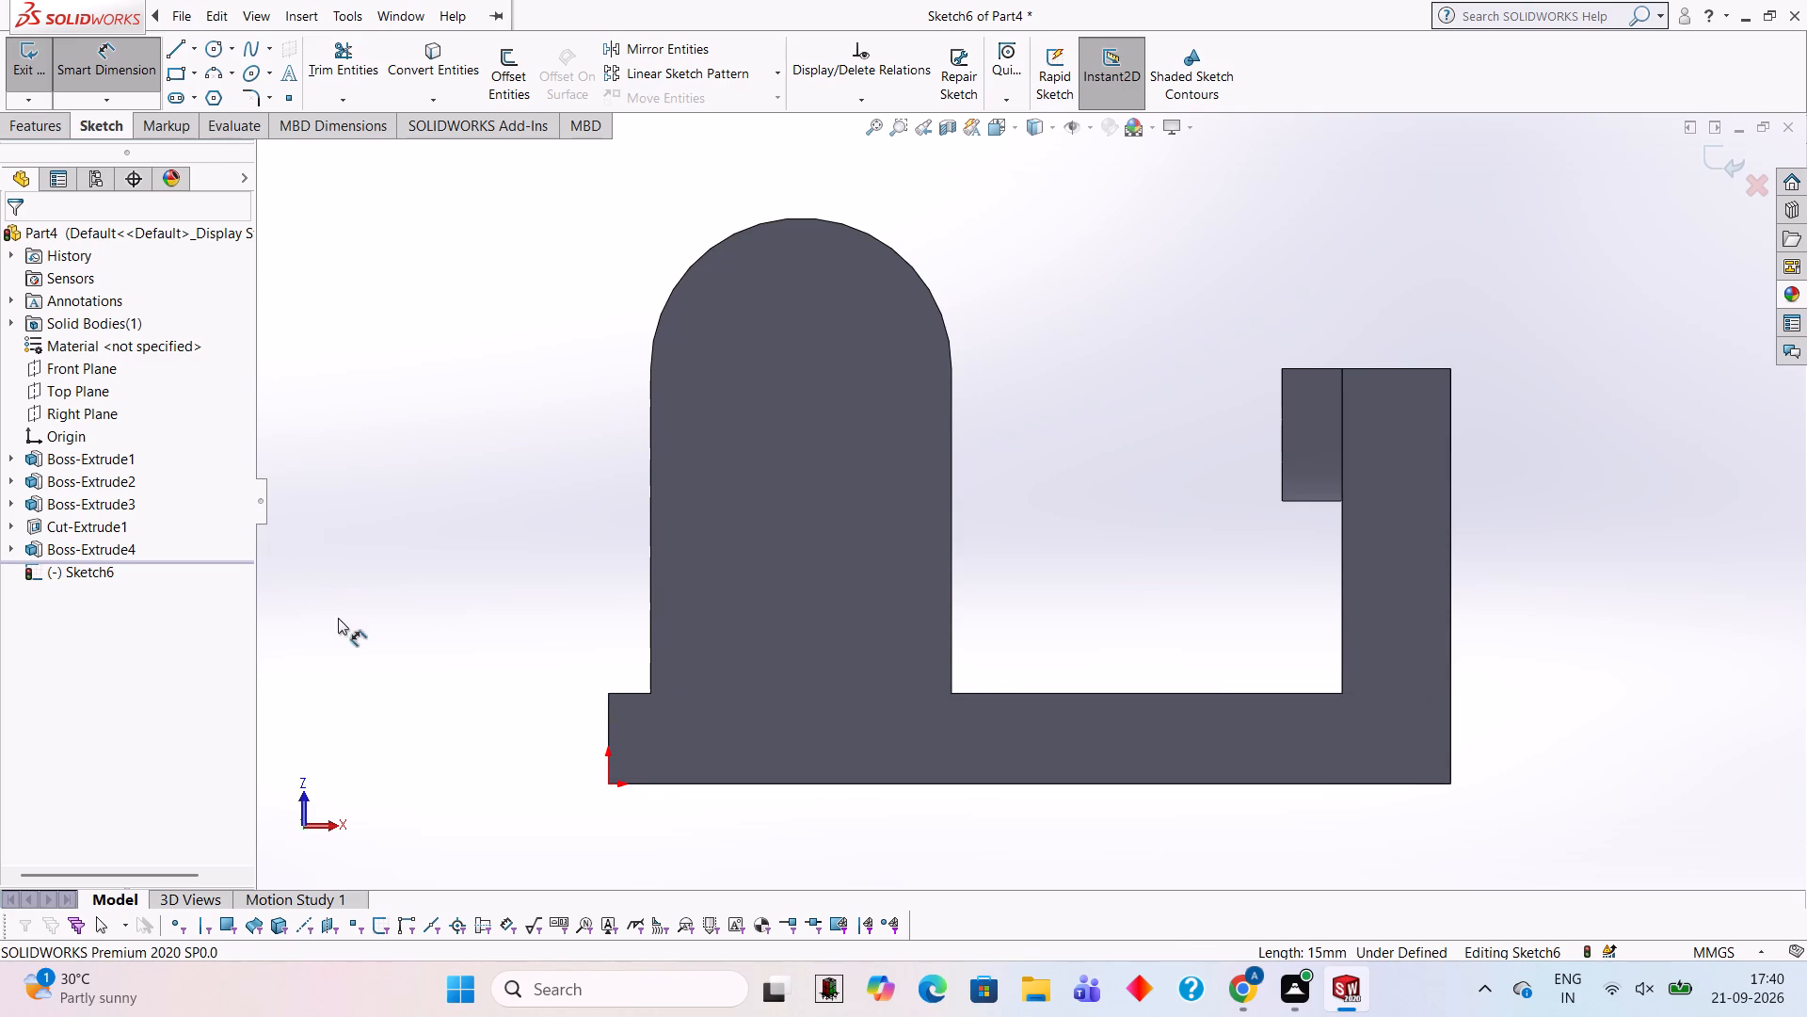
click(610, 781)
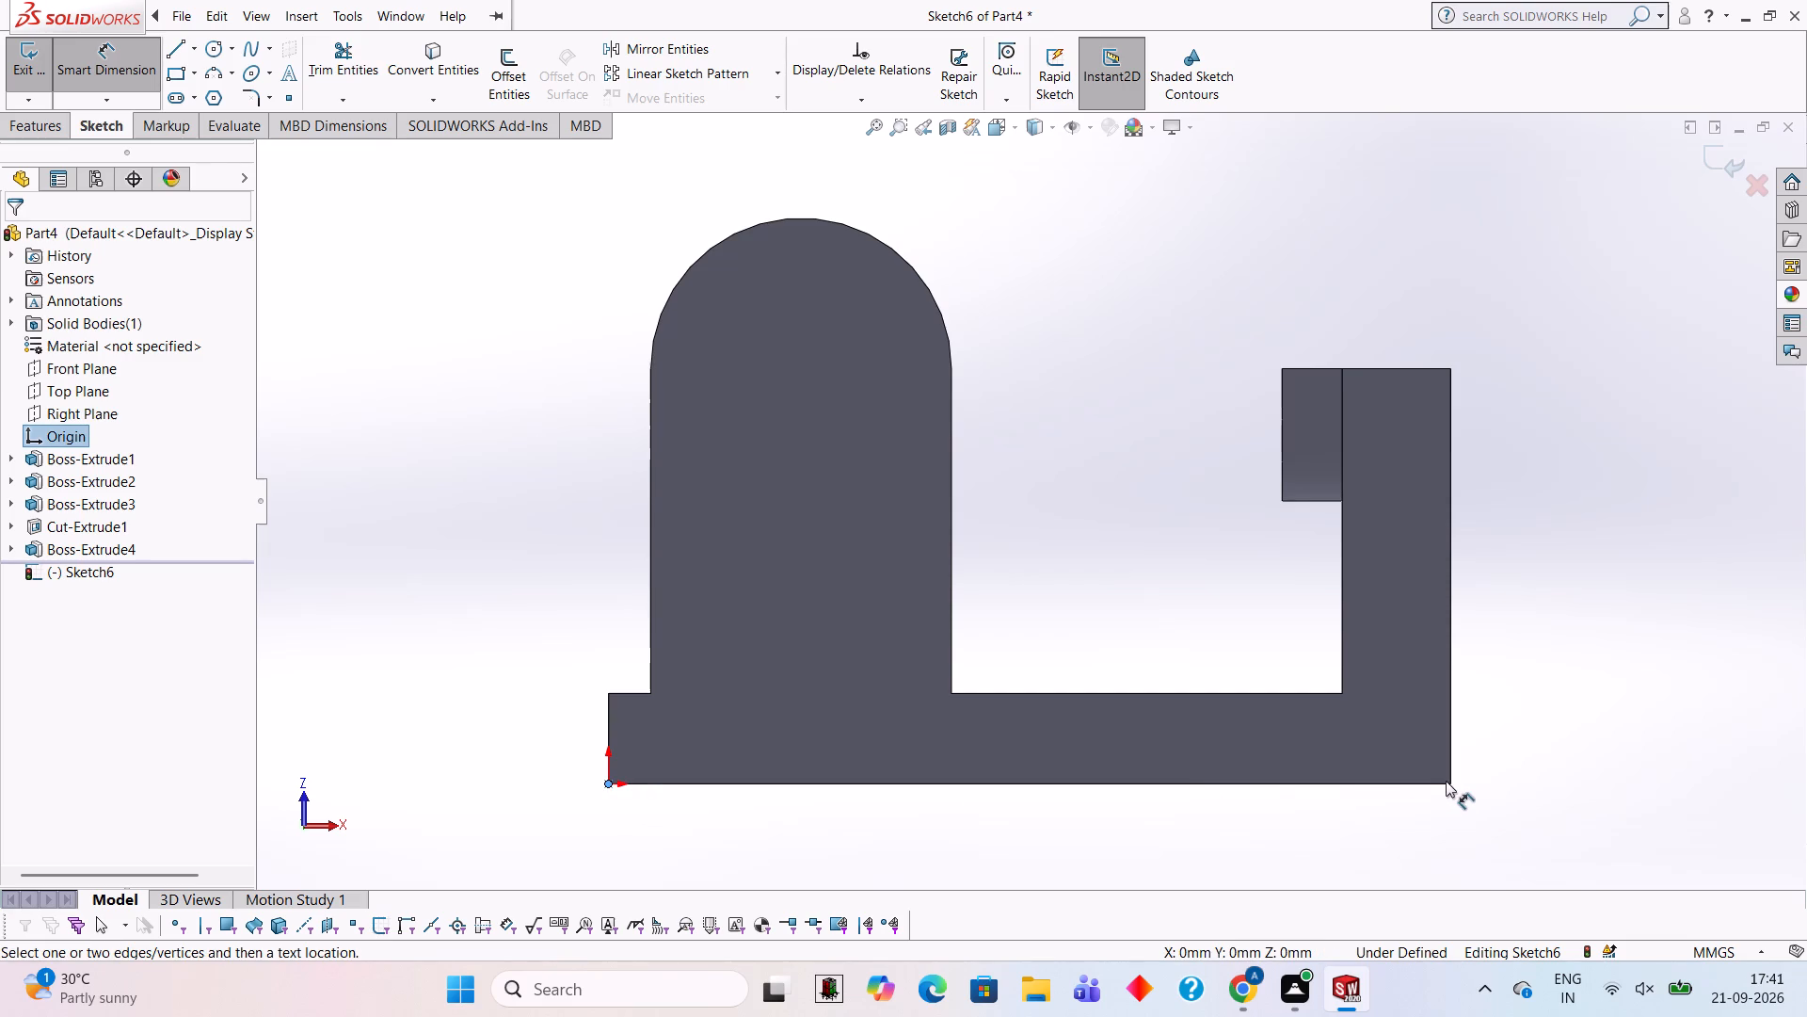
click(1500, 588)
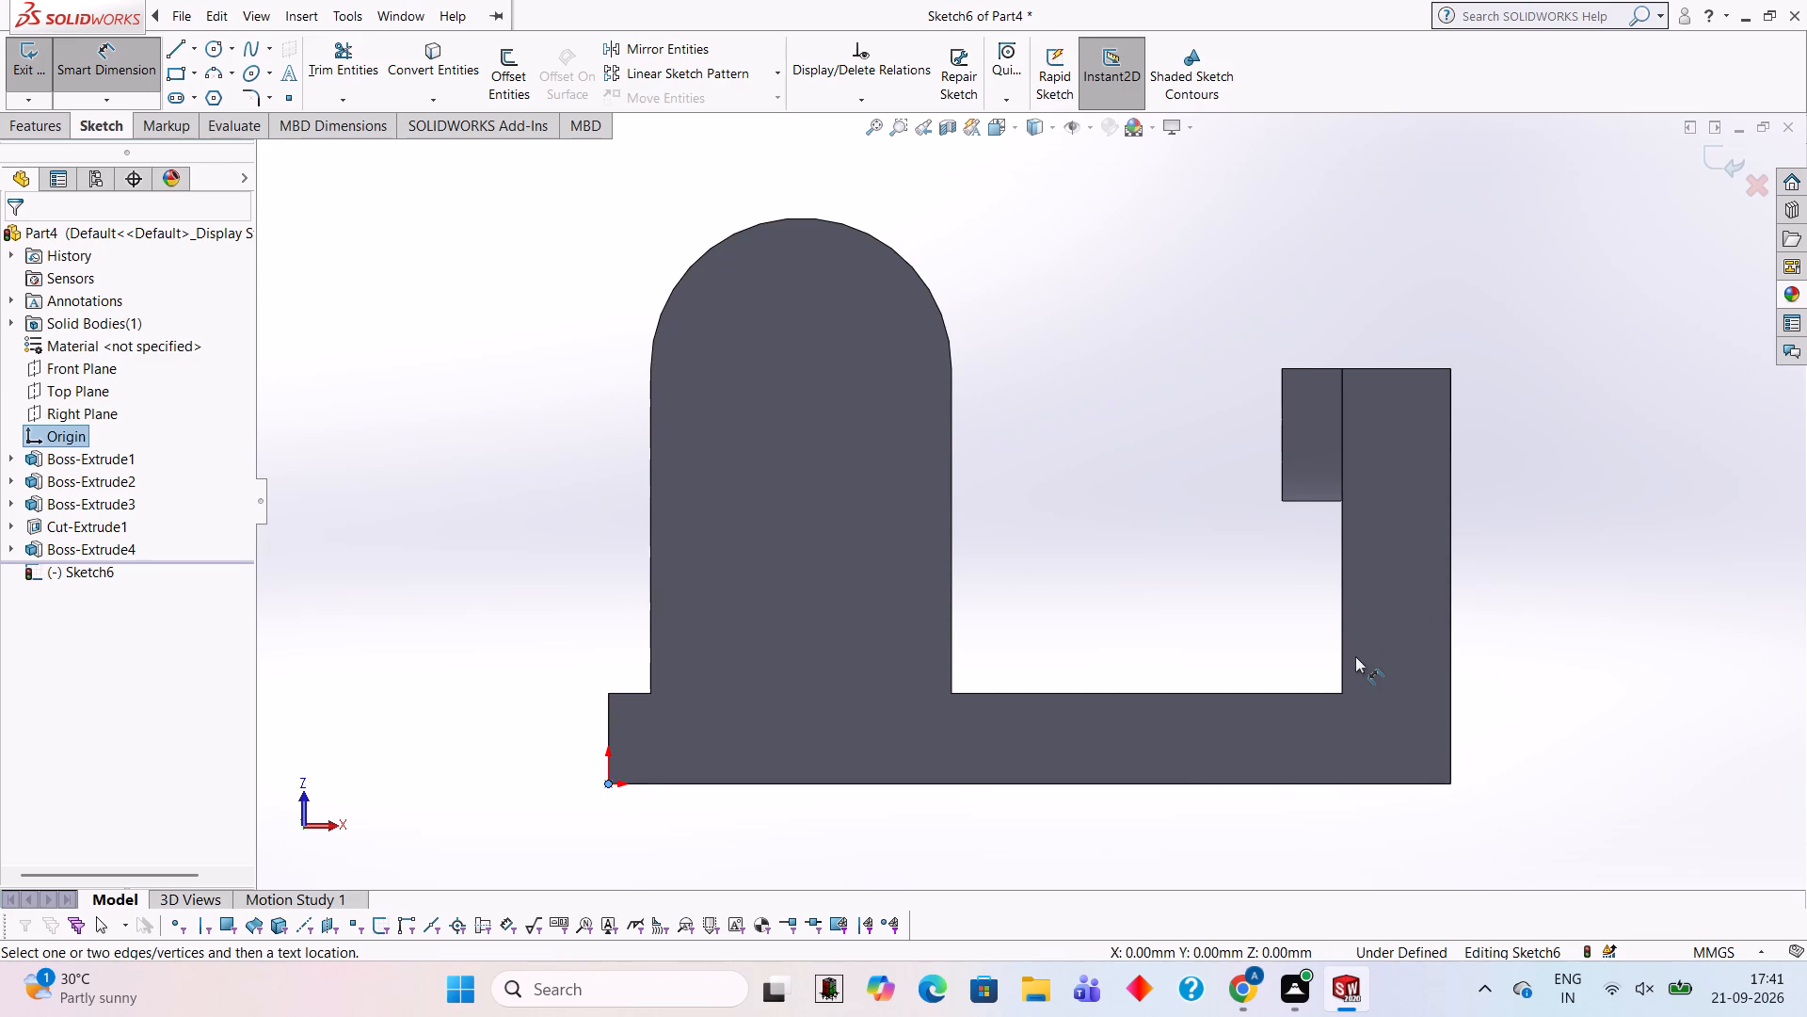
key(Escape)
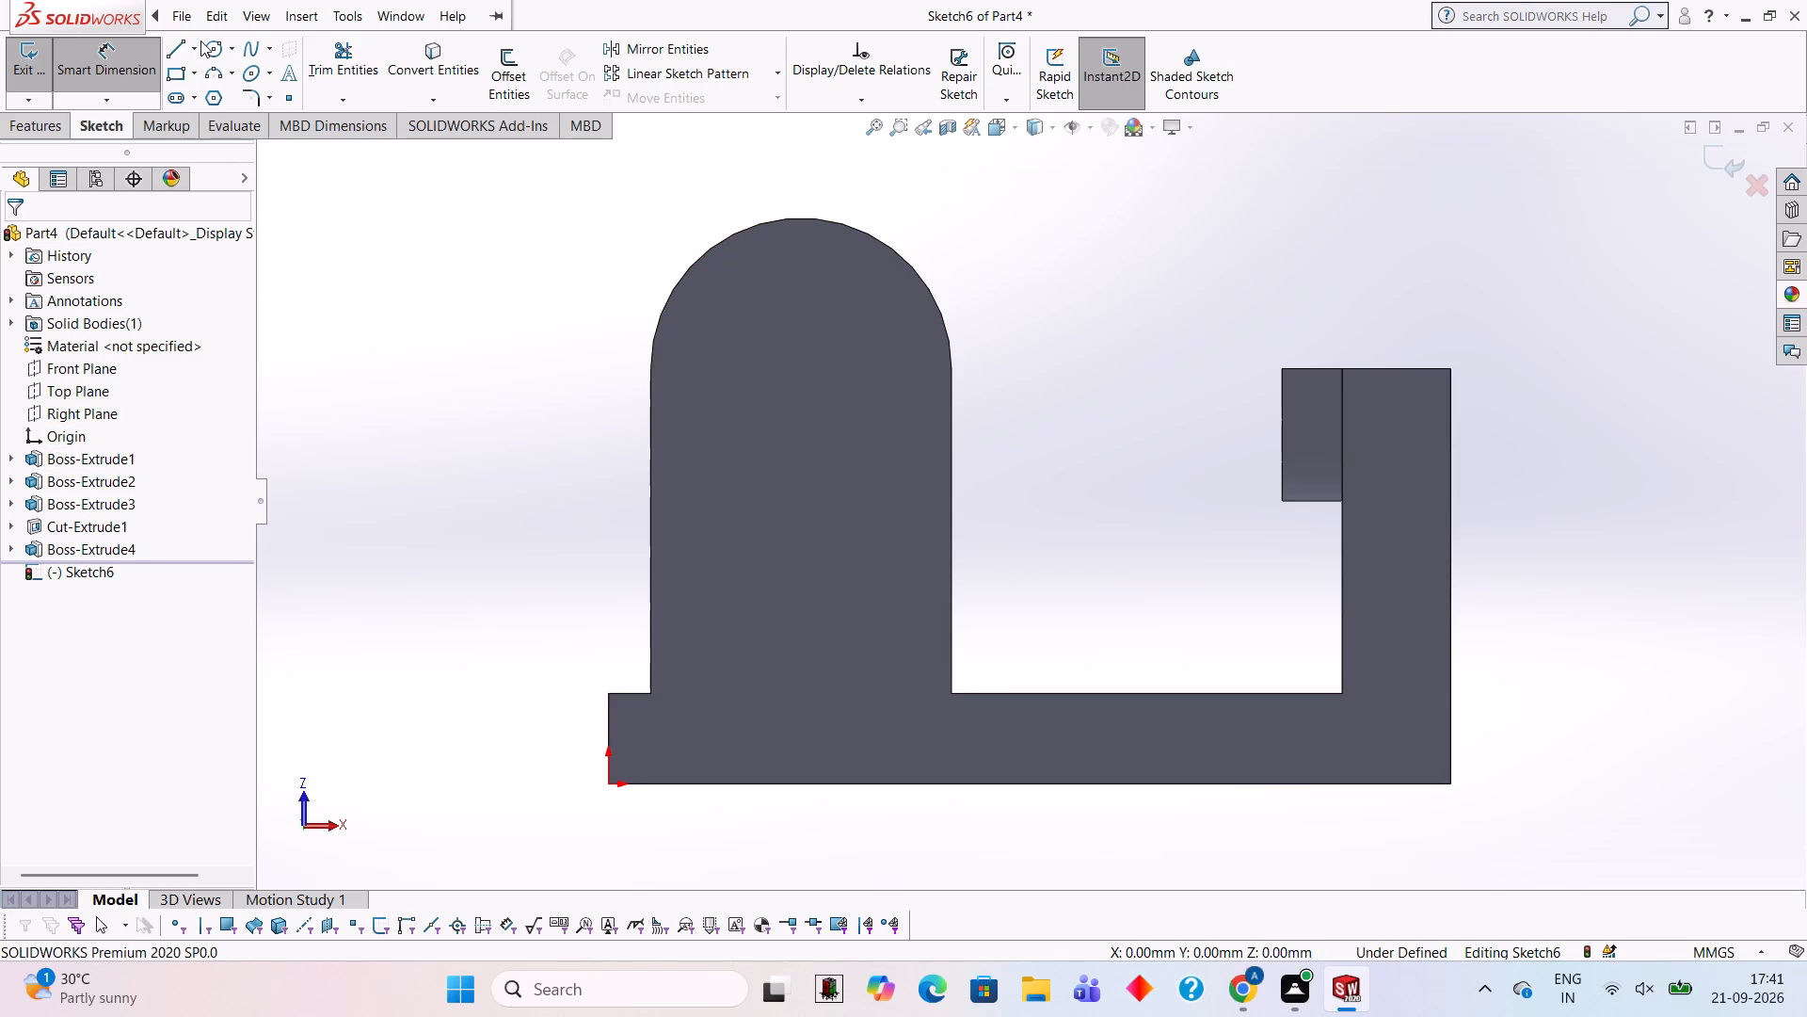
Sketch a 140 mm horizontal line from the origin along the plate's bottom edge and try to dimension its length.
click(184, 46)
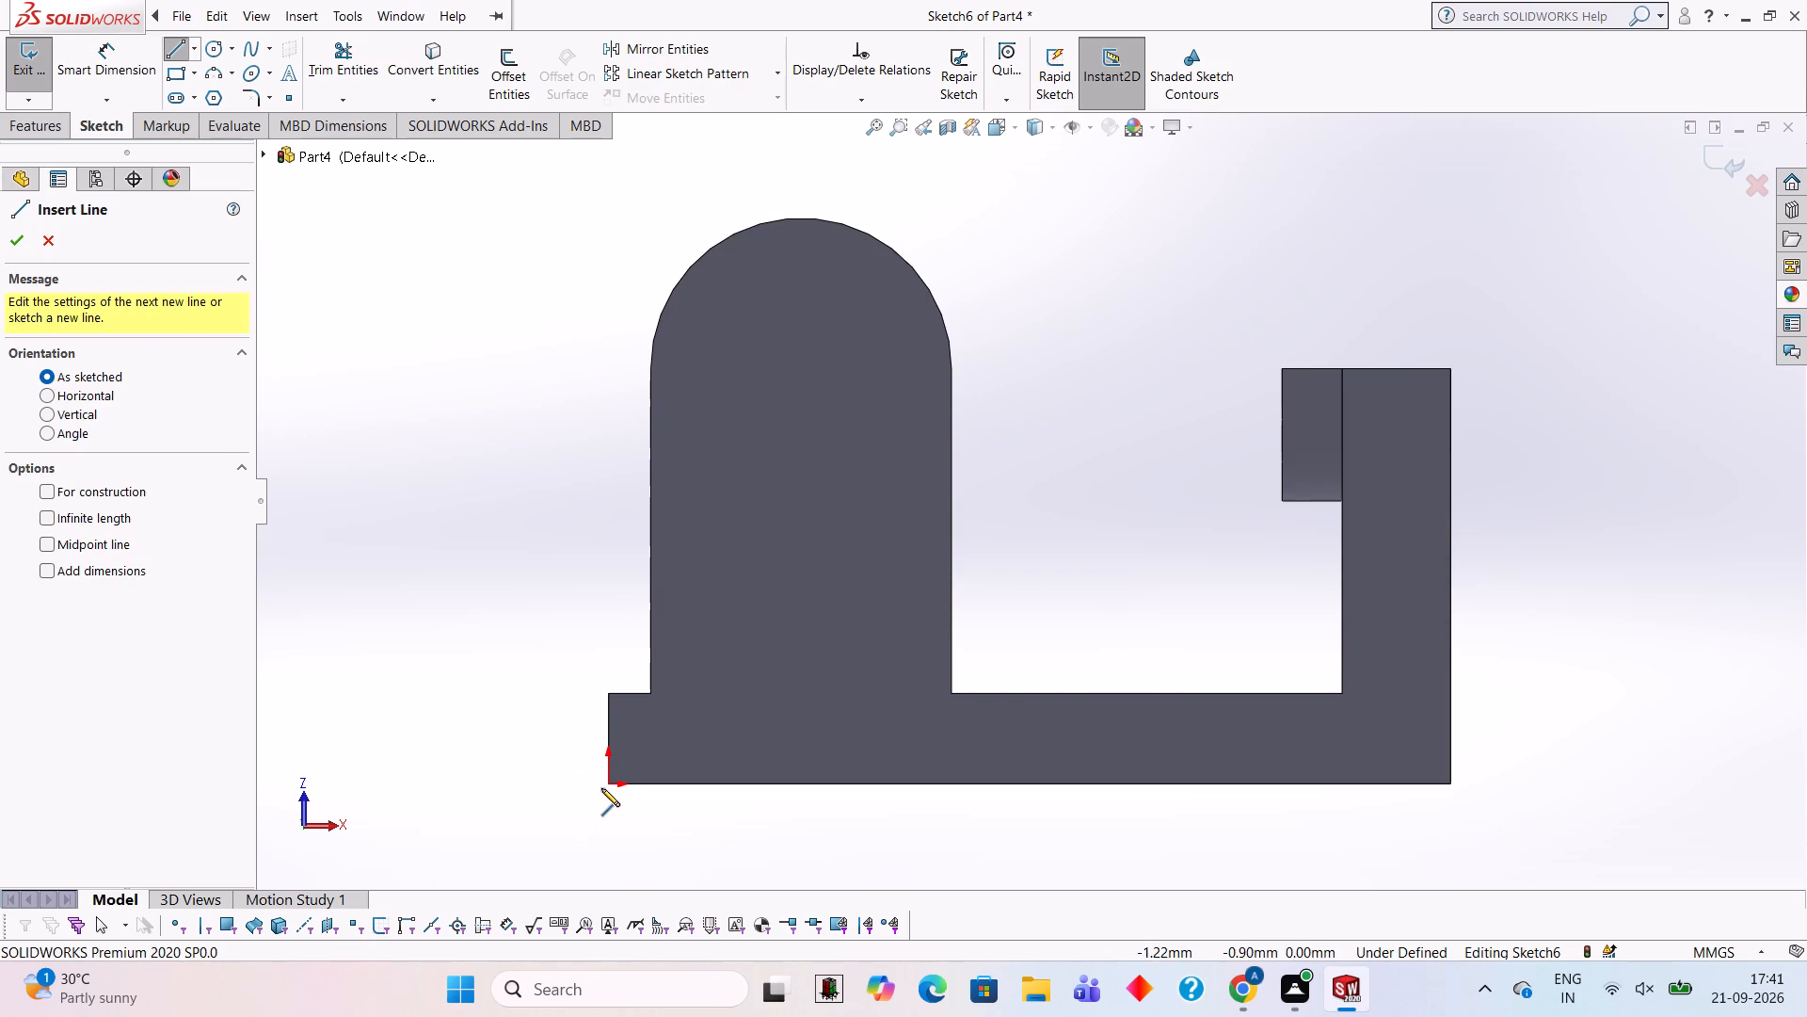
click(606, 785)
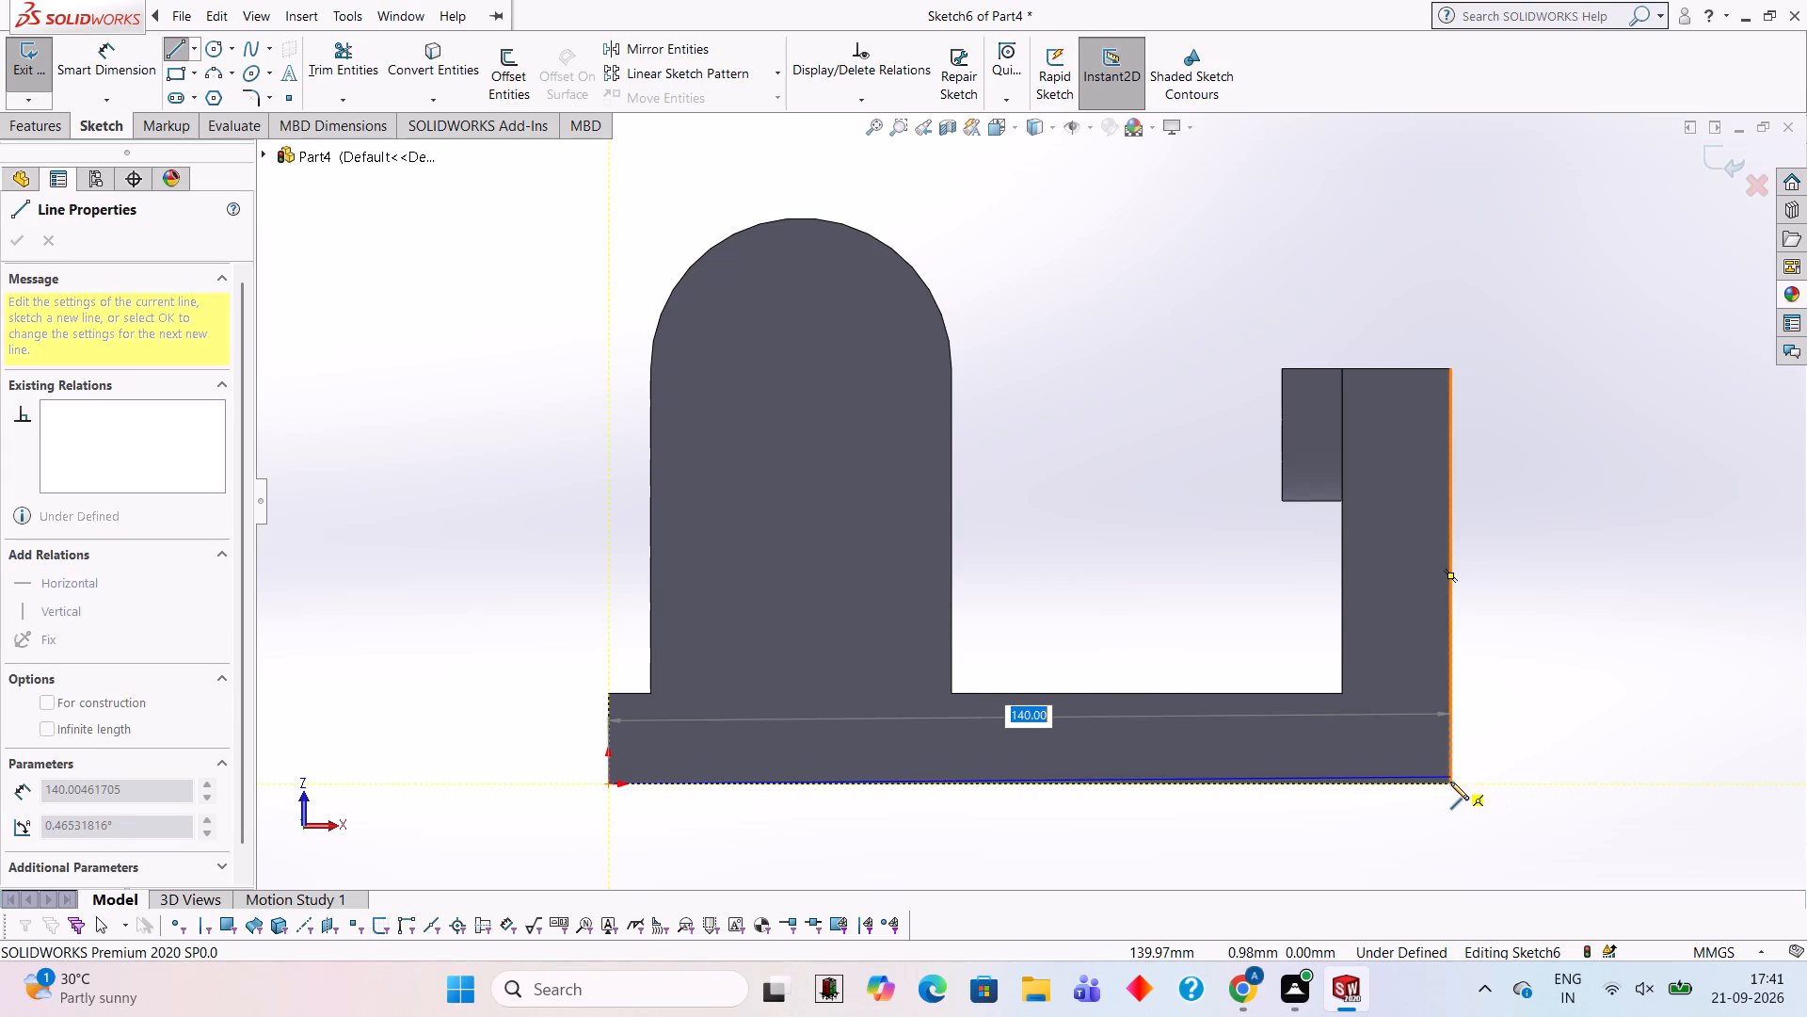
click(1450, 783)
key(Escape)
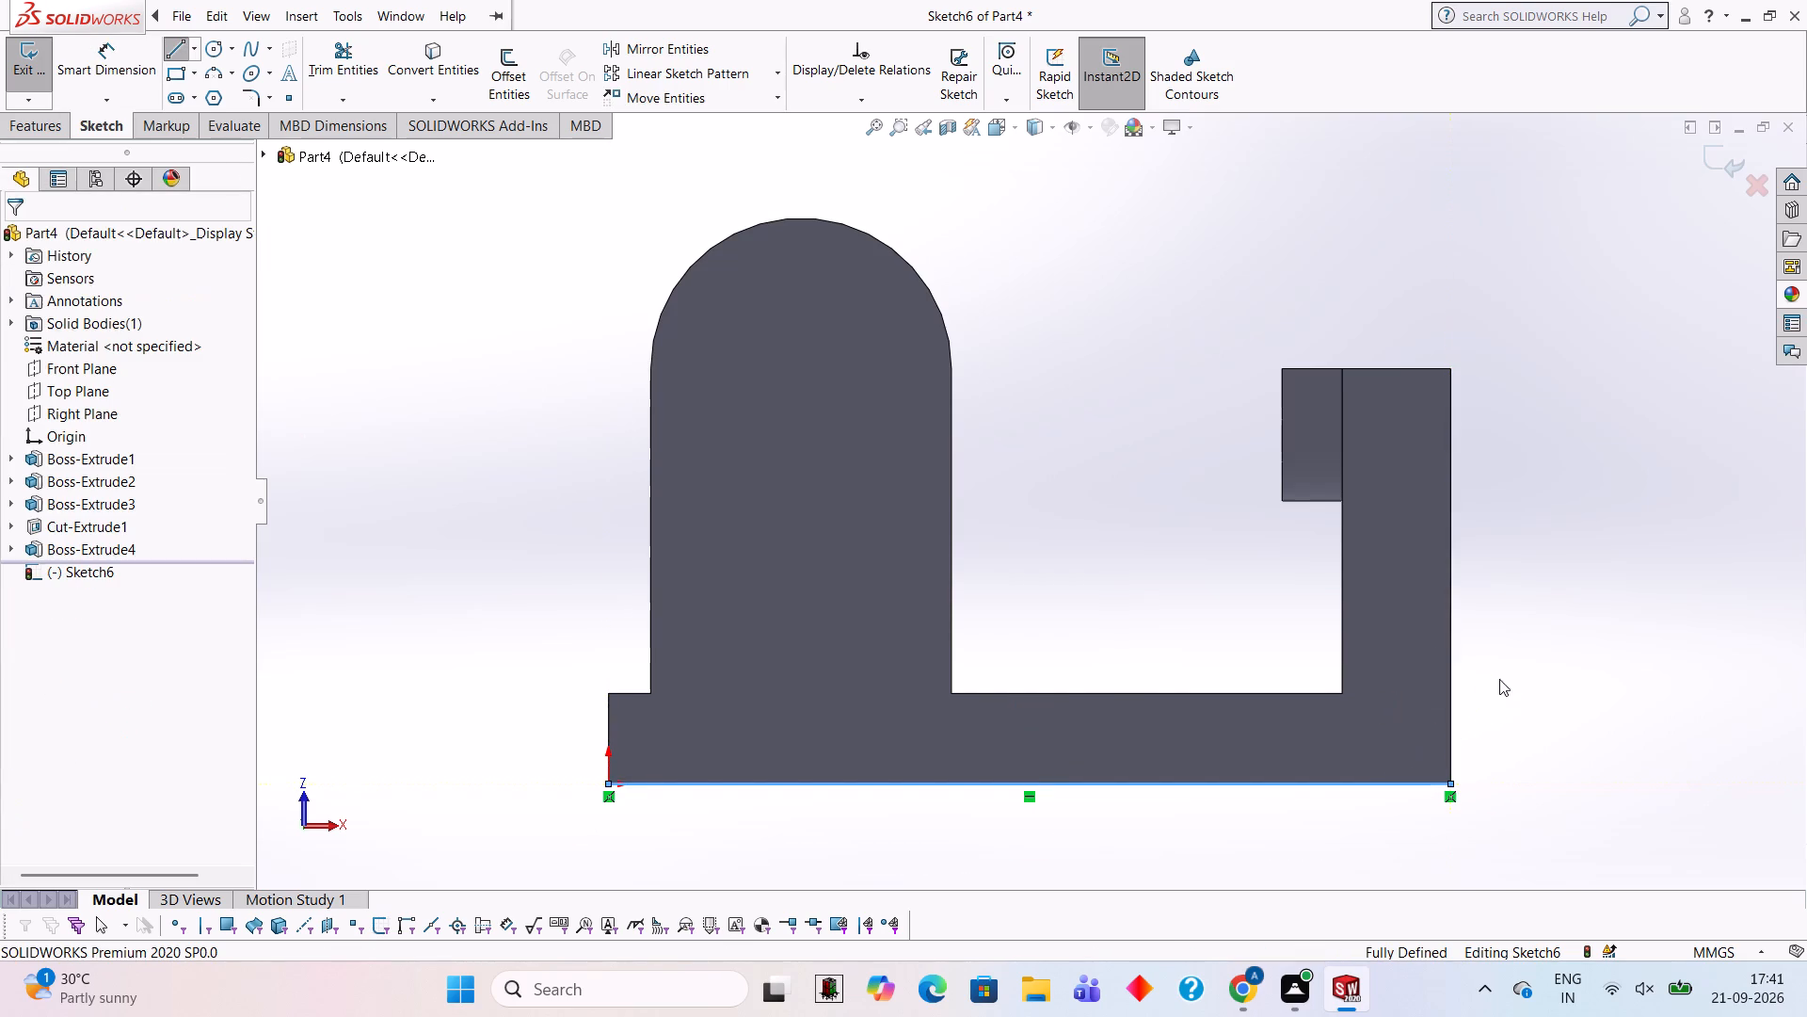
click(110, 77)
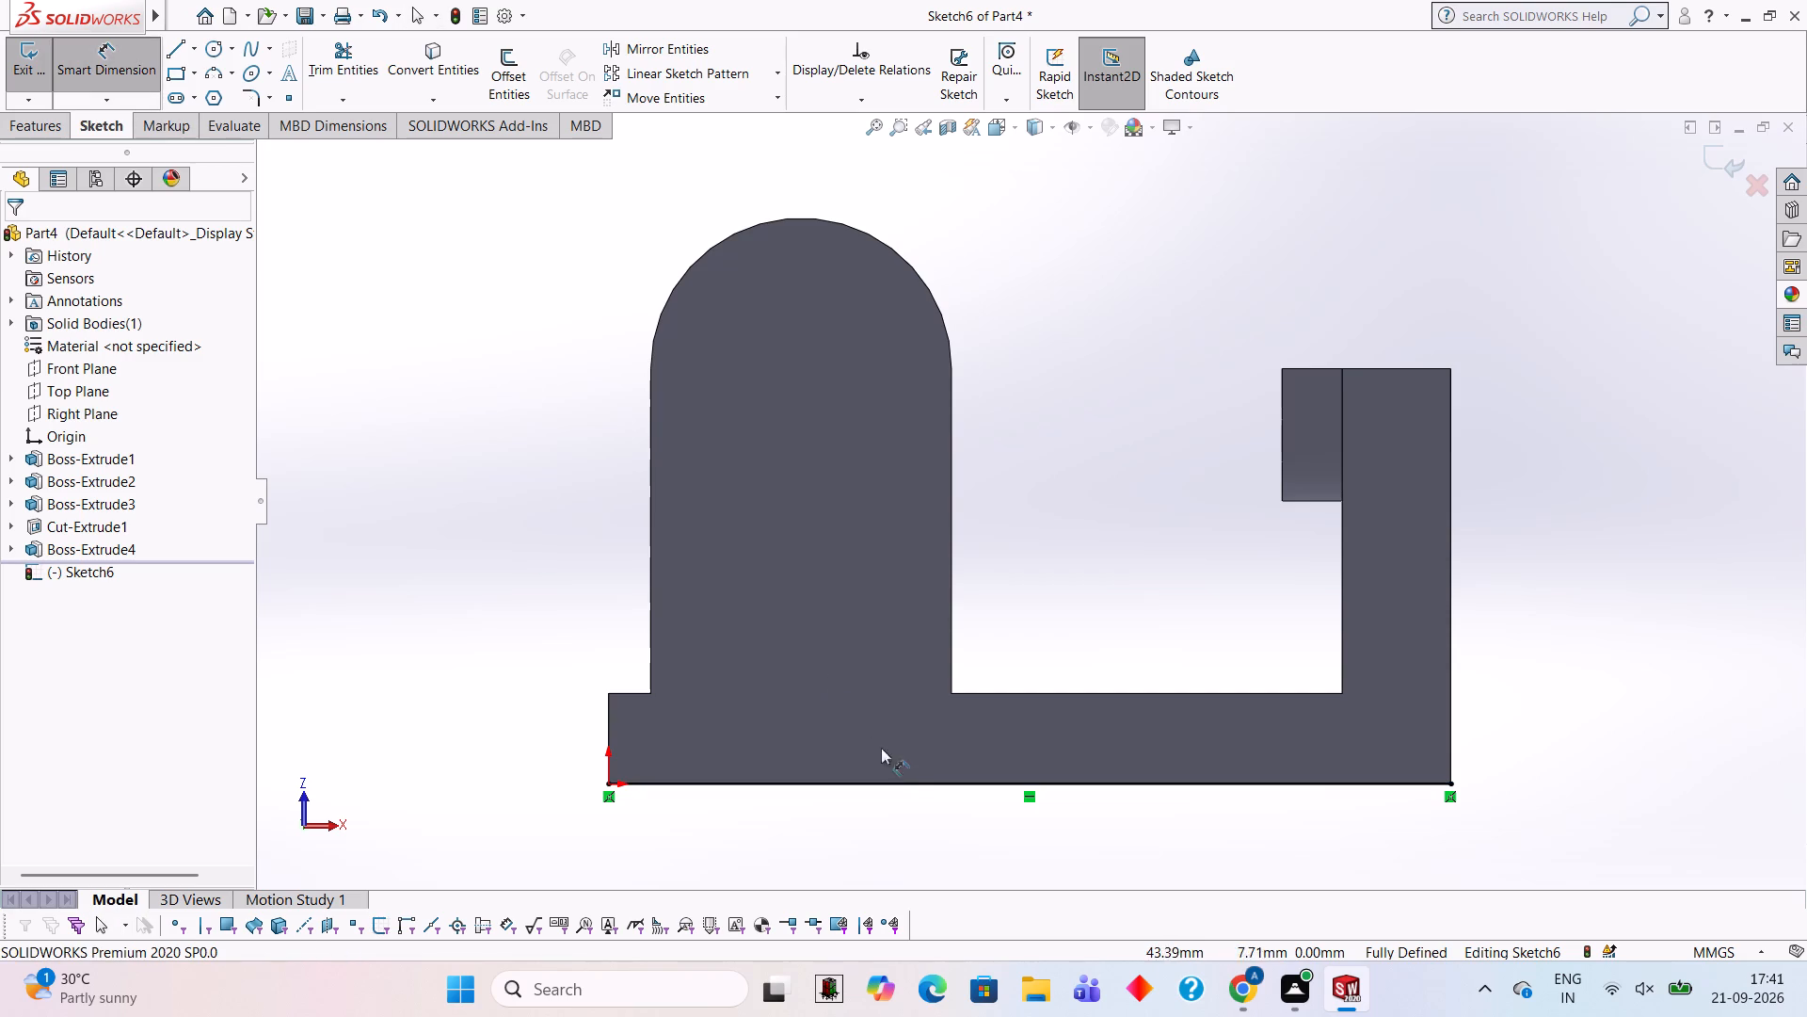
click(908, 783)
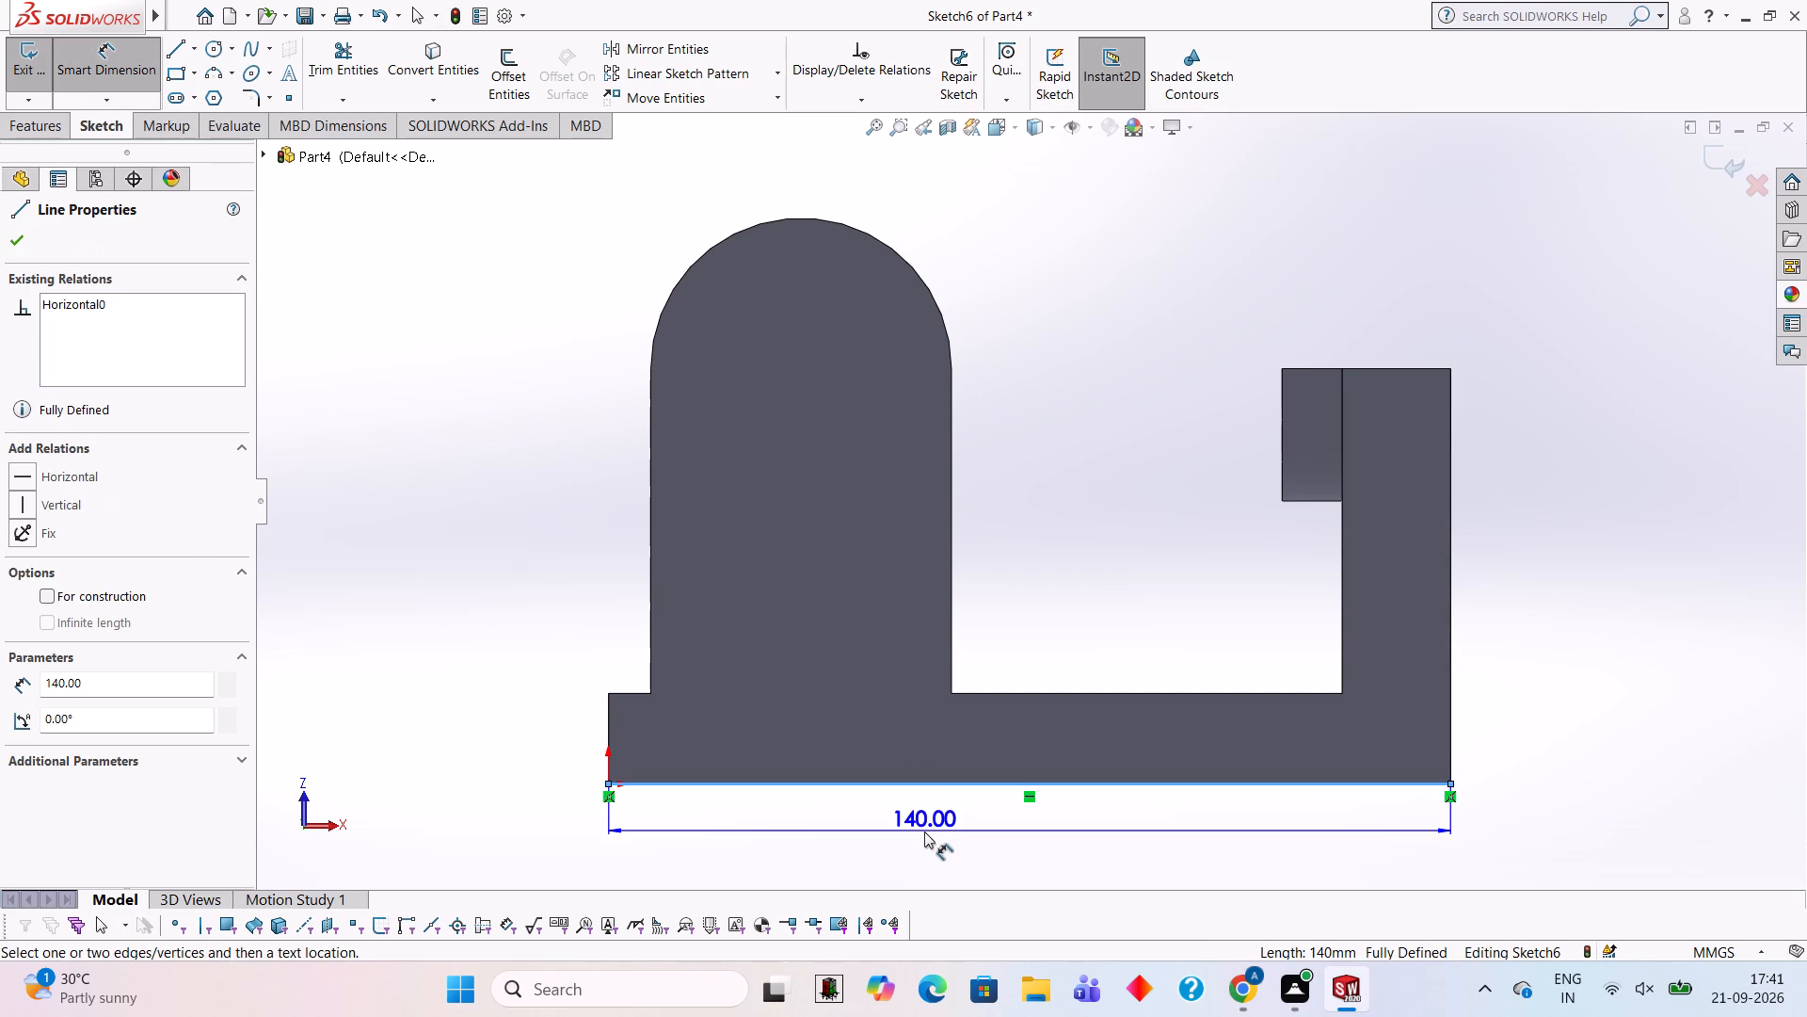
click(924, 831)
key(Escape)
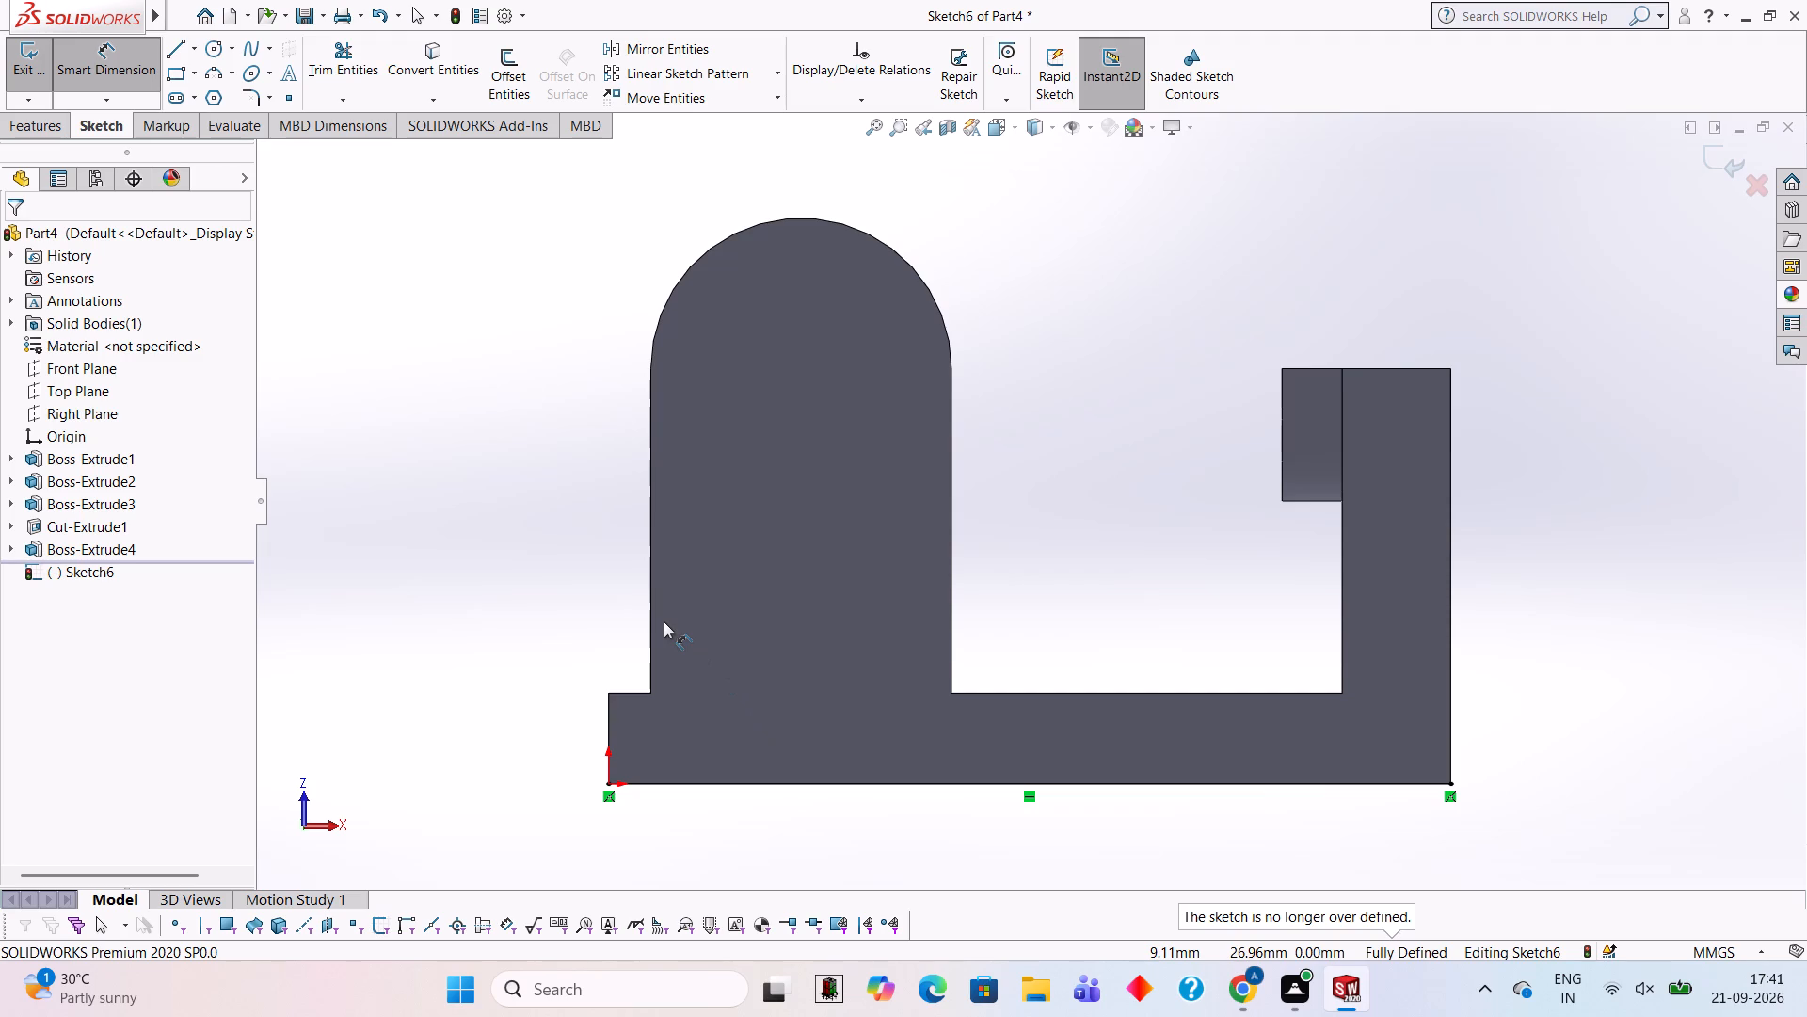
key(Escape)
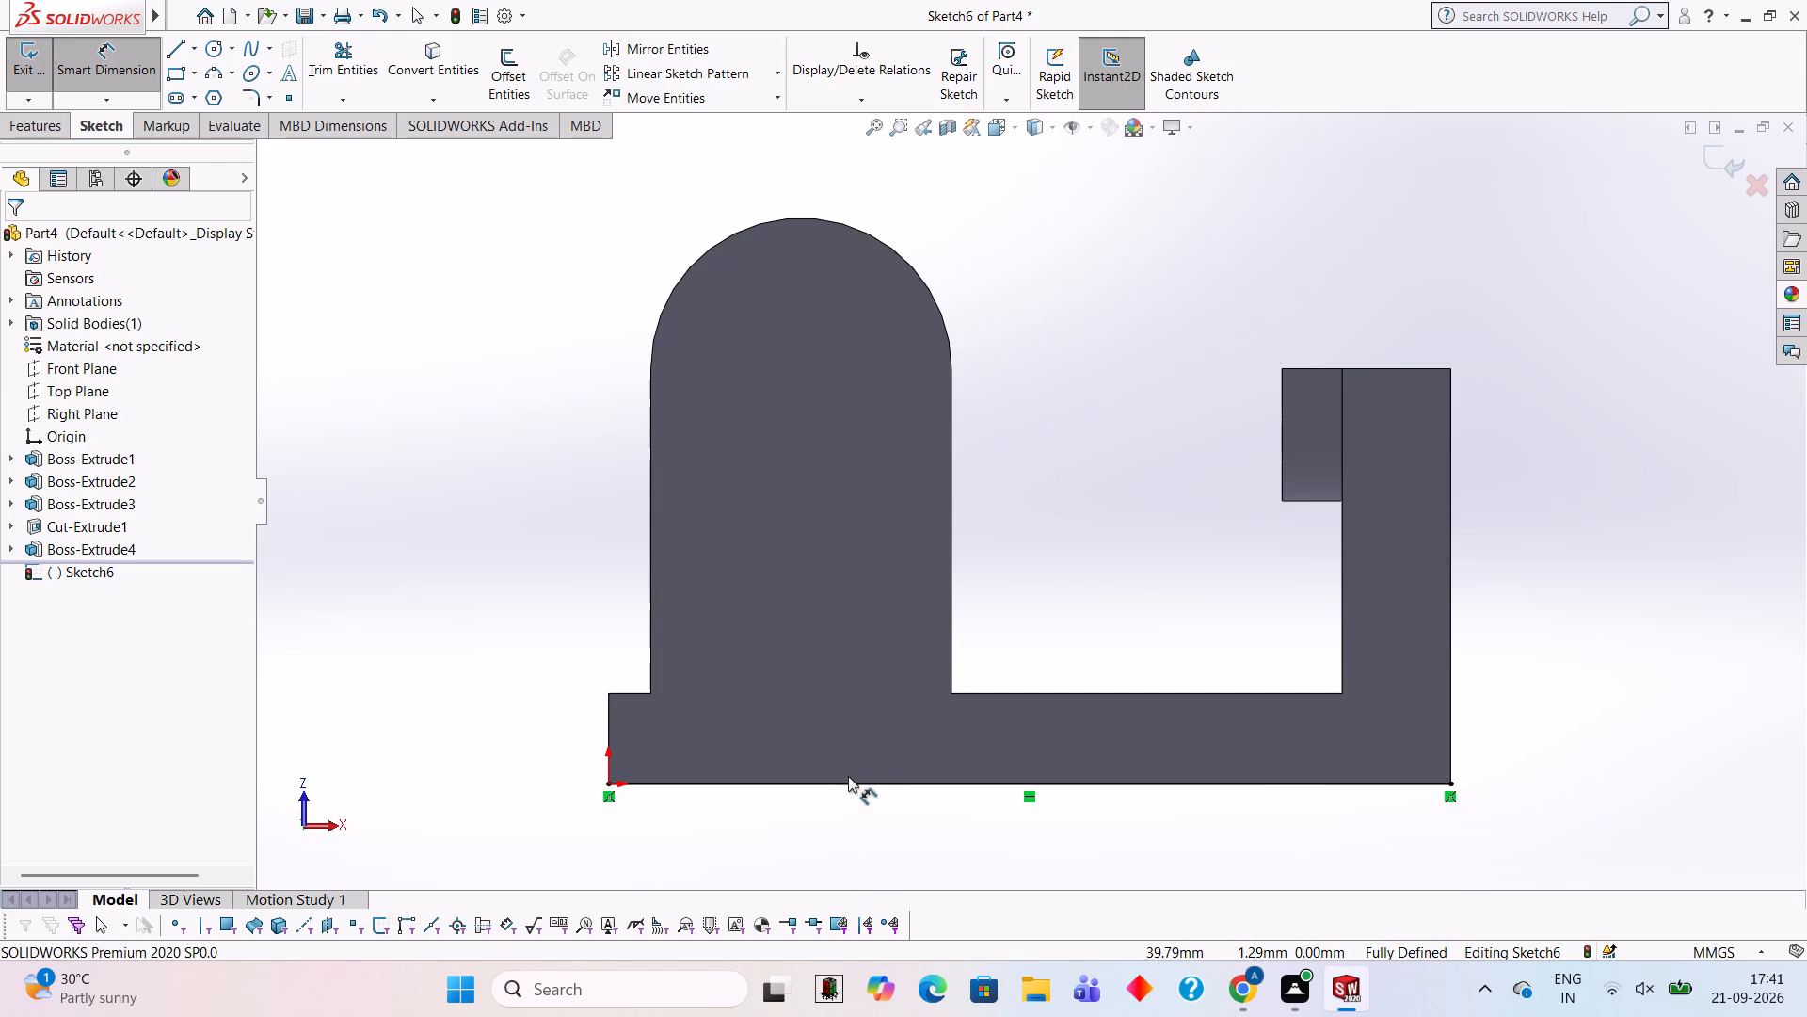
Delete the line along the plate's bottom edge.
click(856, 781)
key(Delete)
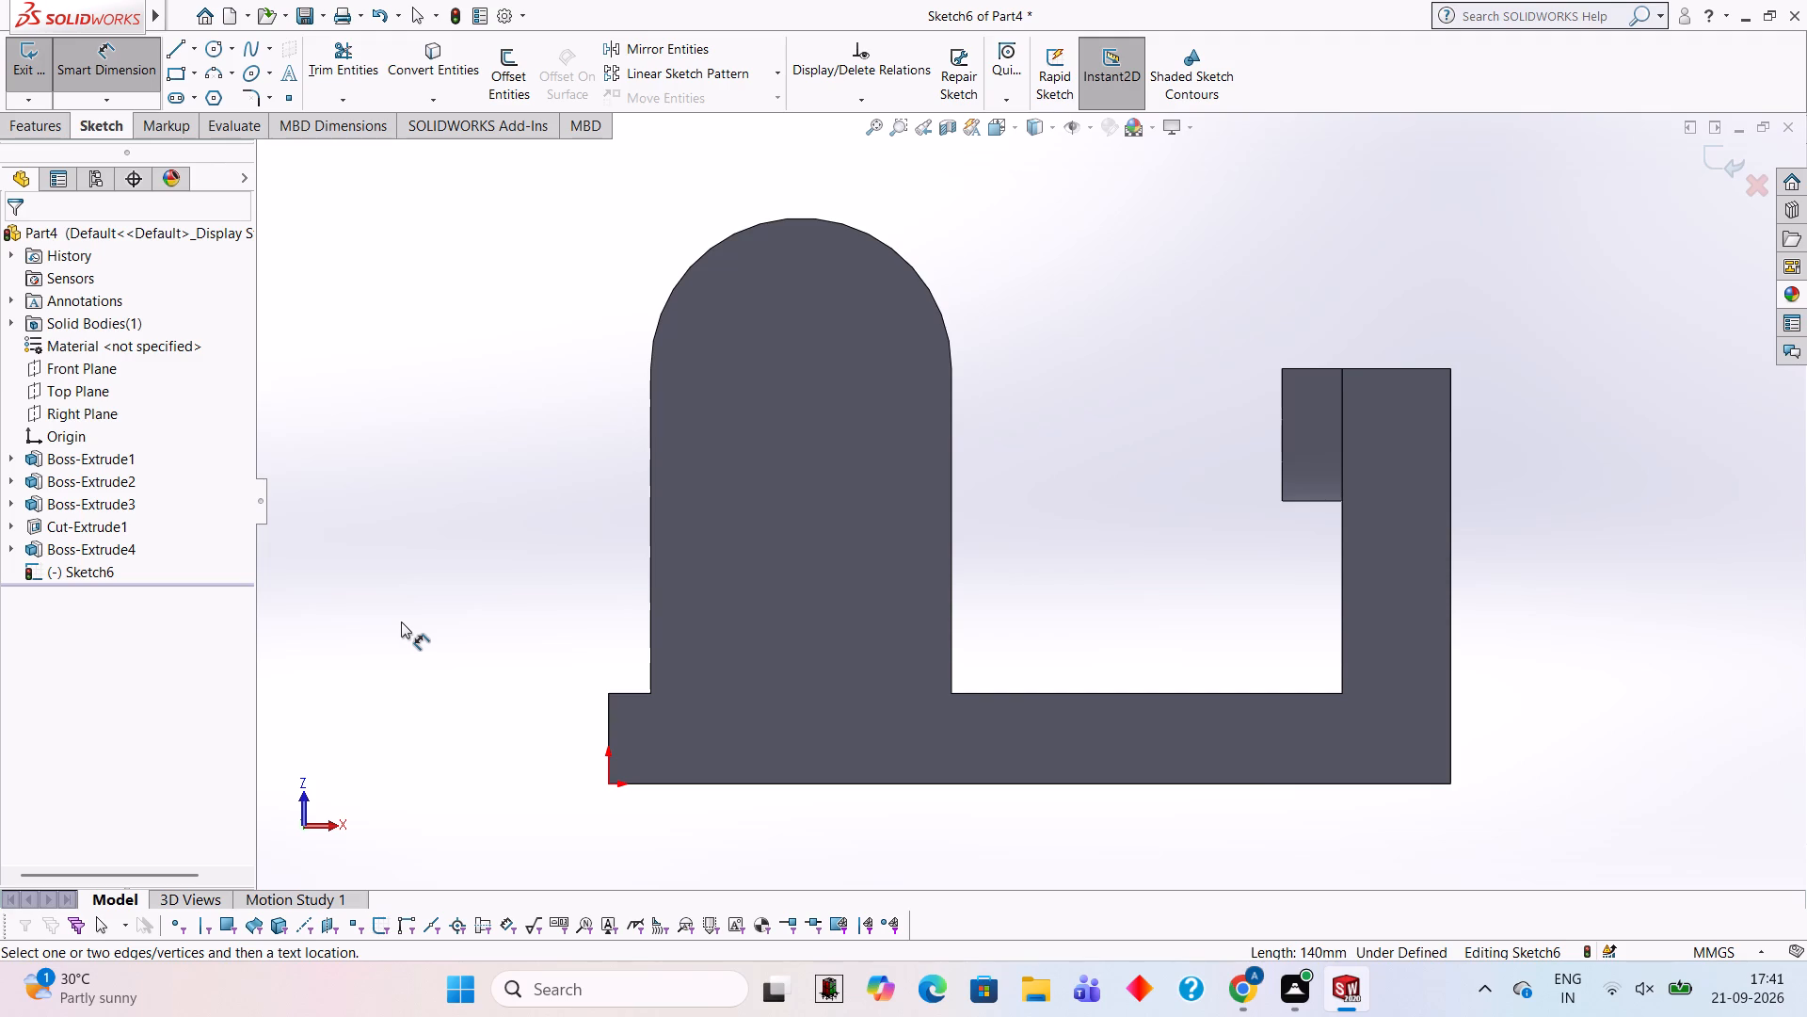
Undo back past the round-topped upright's extrusion and all of its profile geometry, leaving its sketch on the plate's front face empty.
key(ctrl+z)
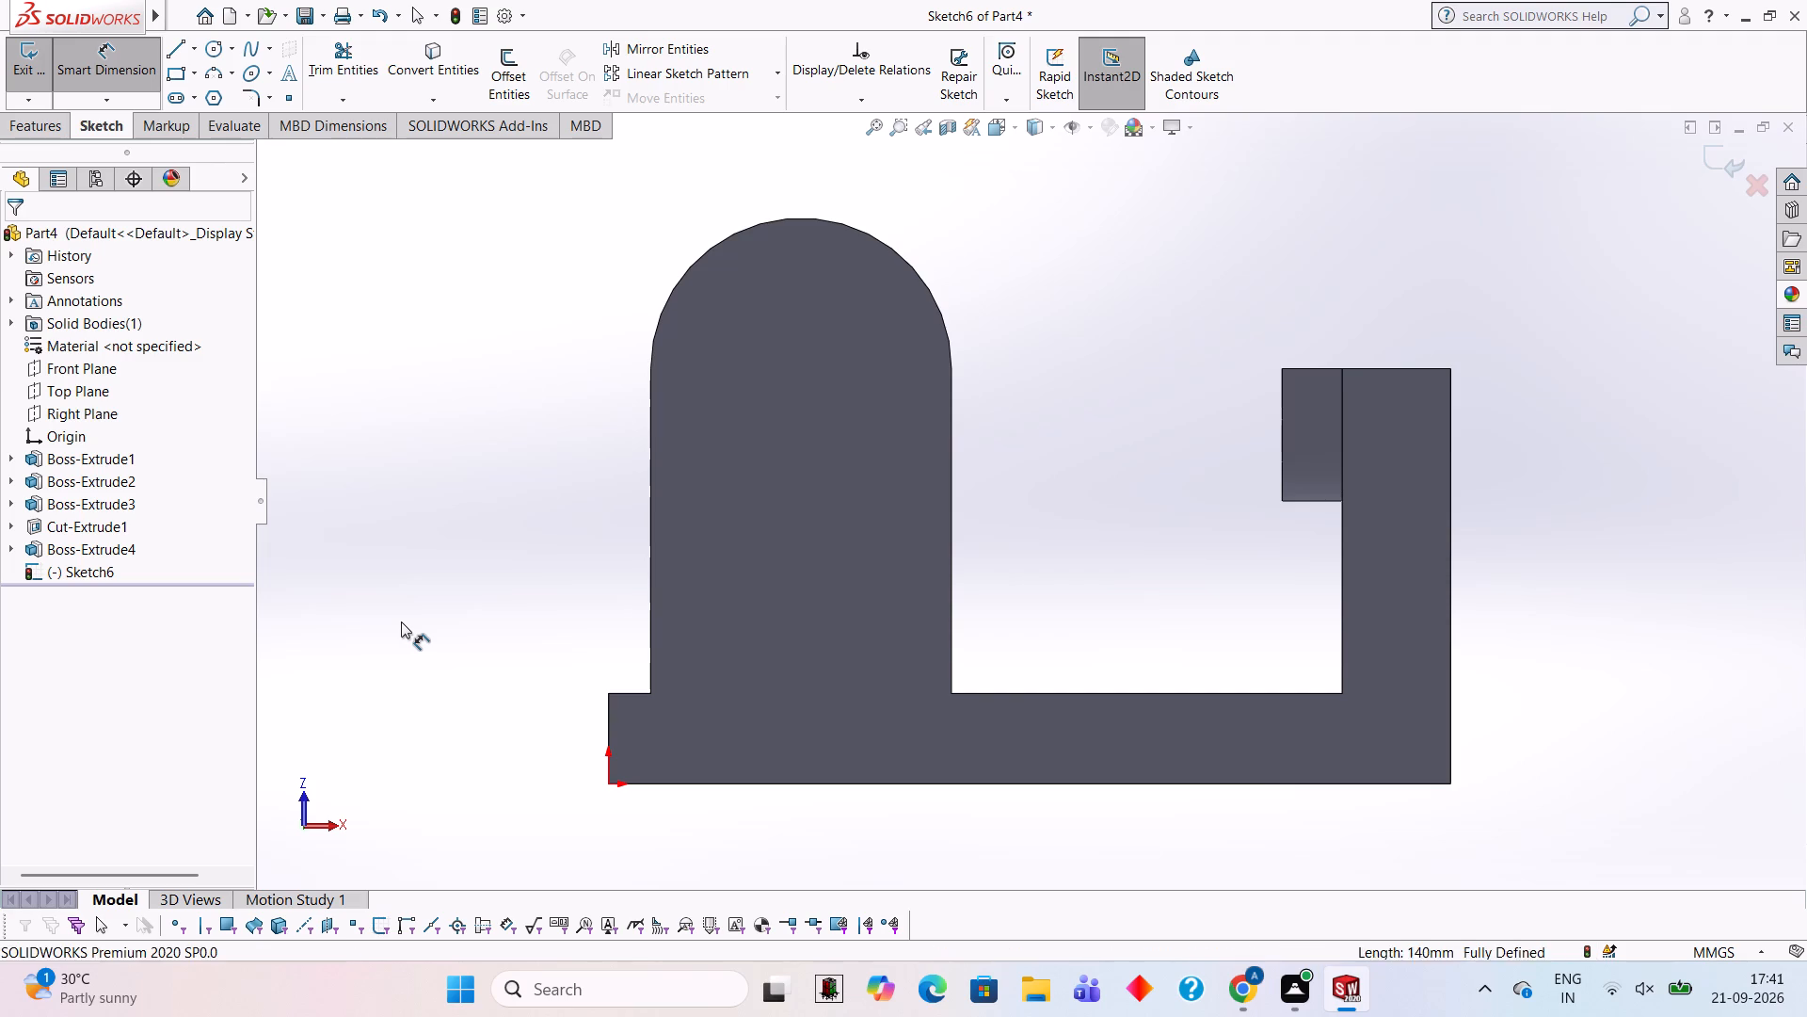
key(ctrl+z)
key(ctrl+z)
key(ctrl+z)
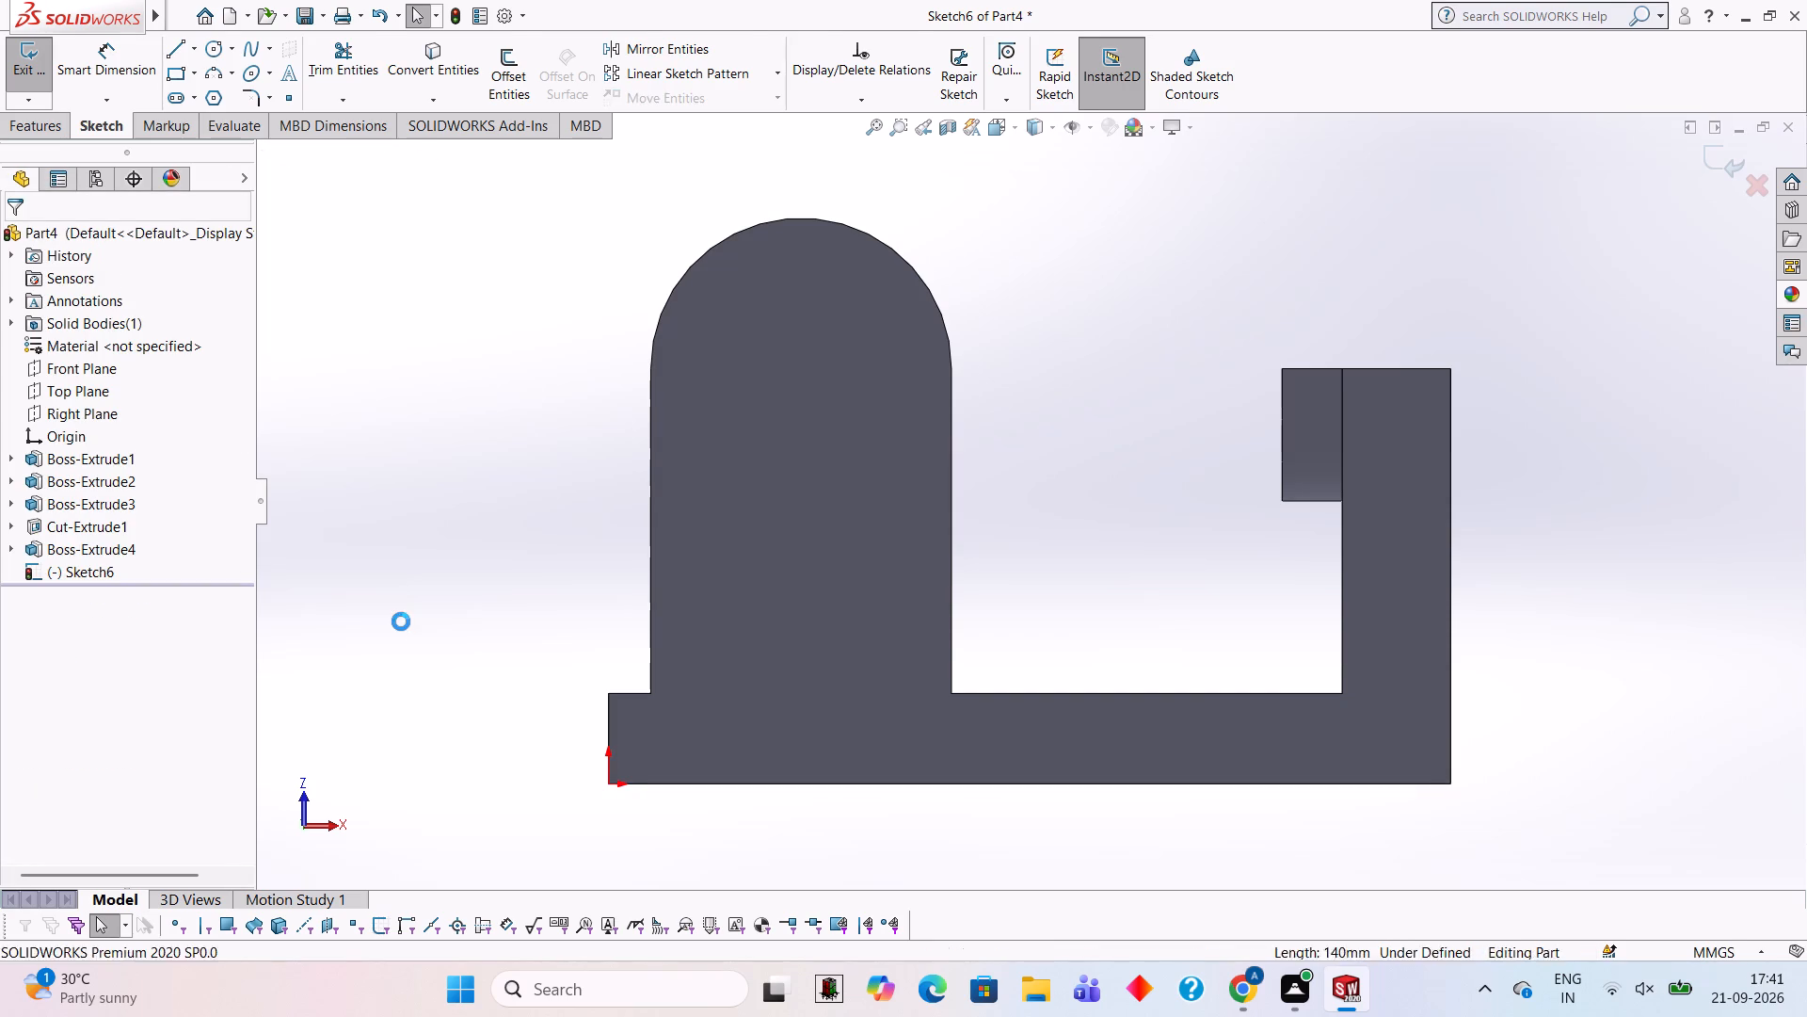
key(ctrl+z)
key(ctrl+z)
key(ctrl+z)
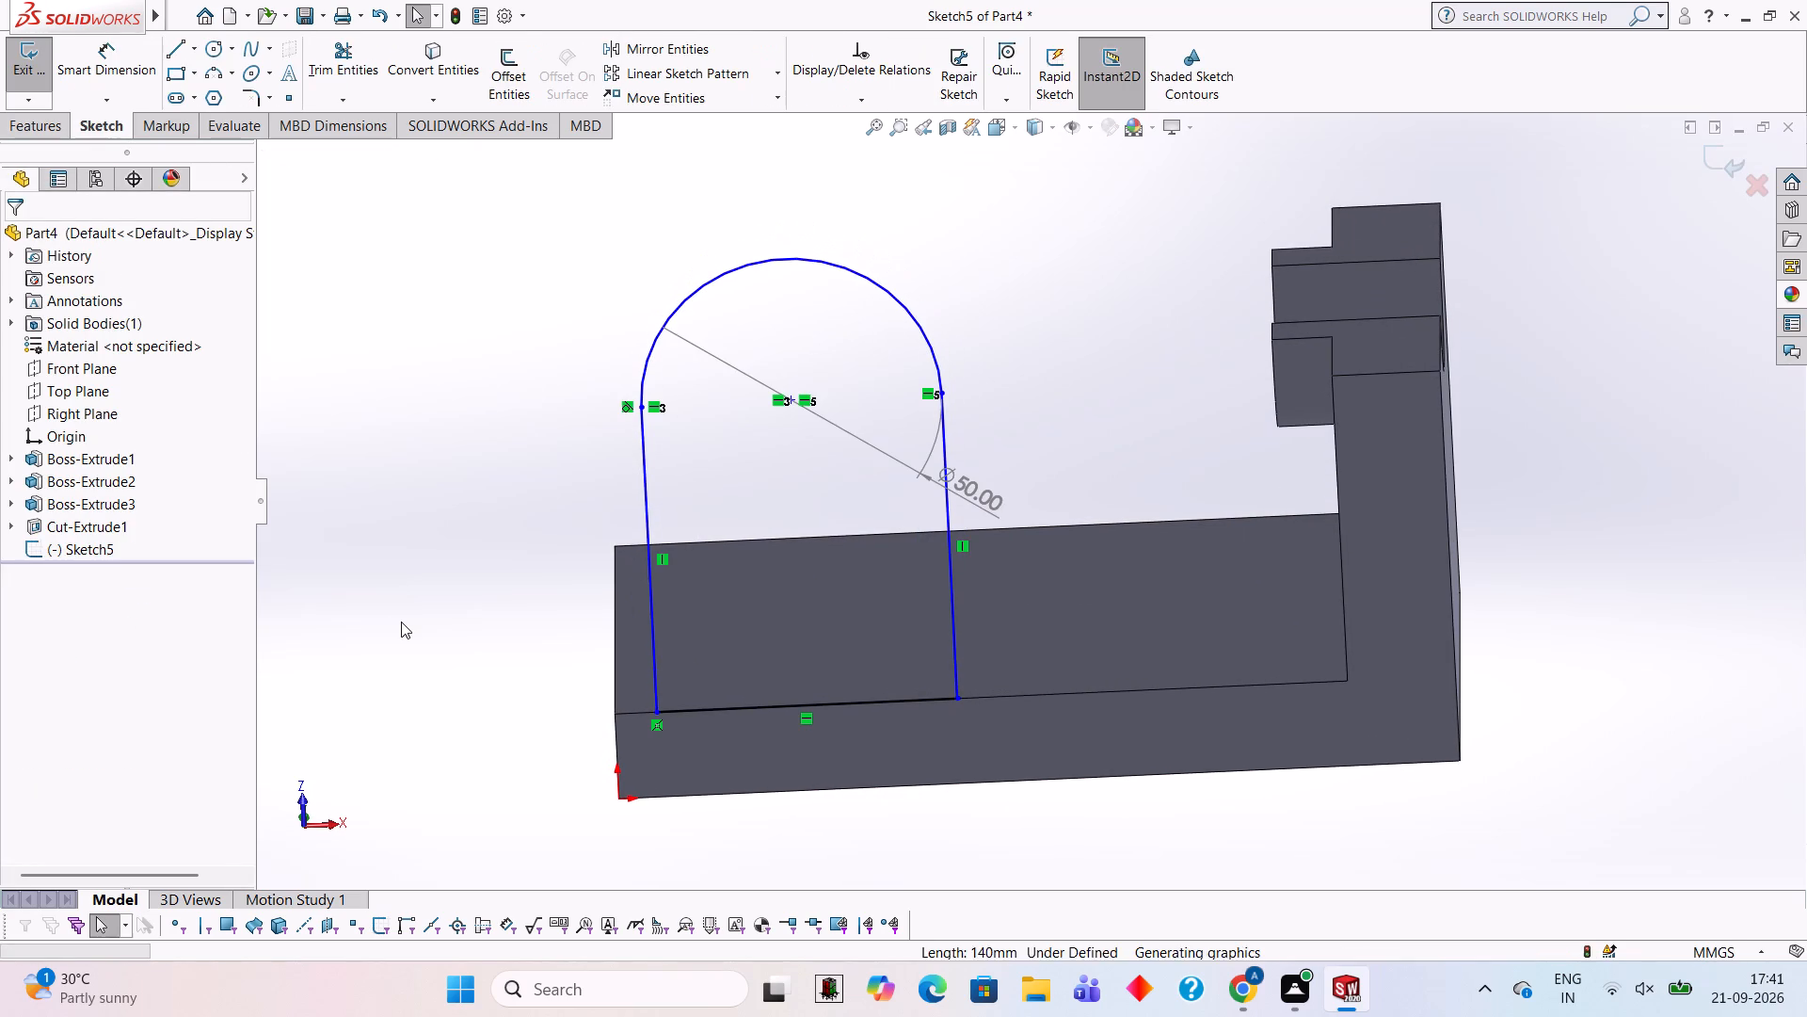
key(ctrl+z)
key(ctrl+z)
key(ctrl+z)
key(ctrl+z)
key(ctrl+z)
key(ctrl+z)
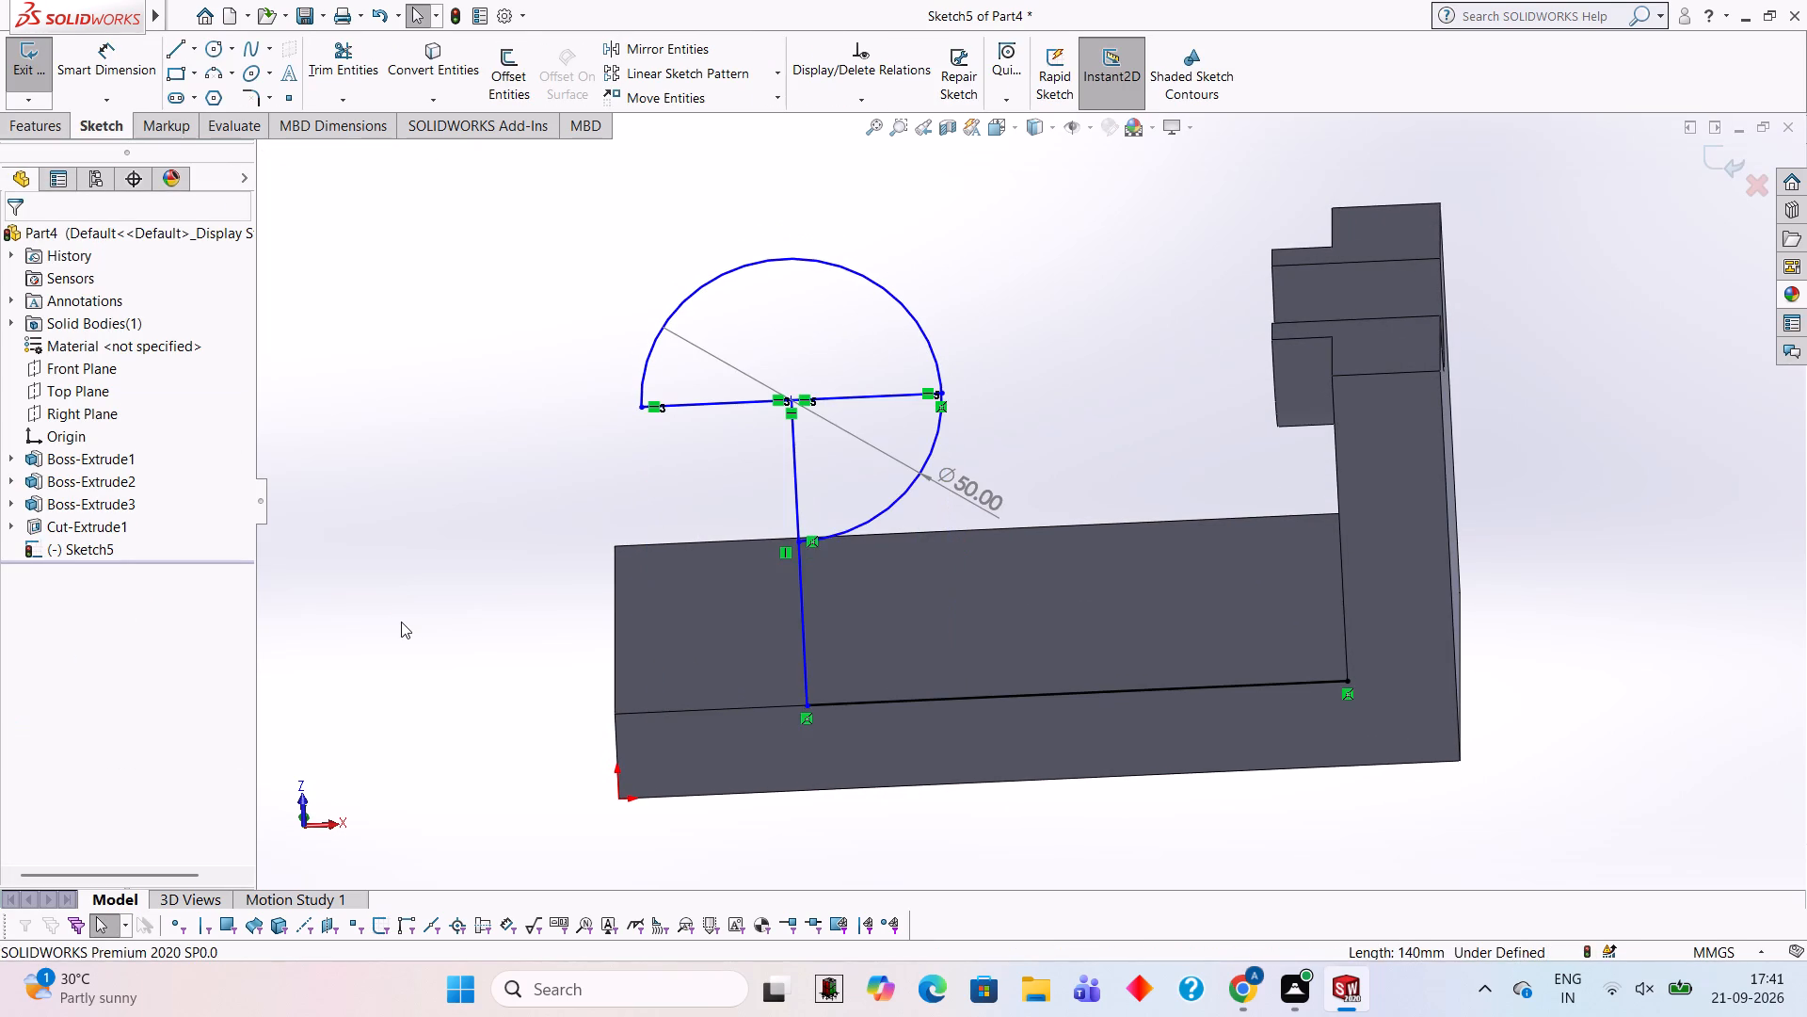
key(ctrl+z)
key(ctrl+z)
key(ctrl+z)
key(ctrl+z)
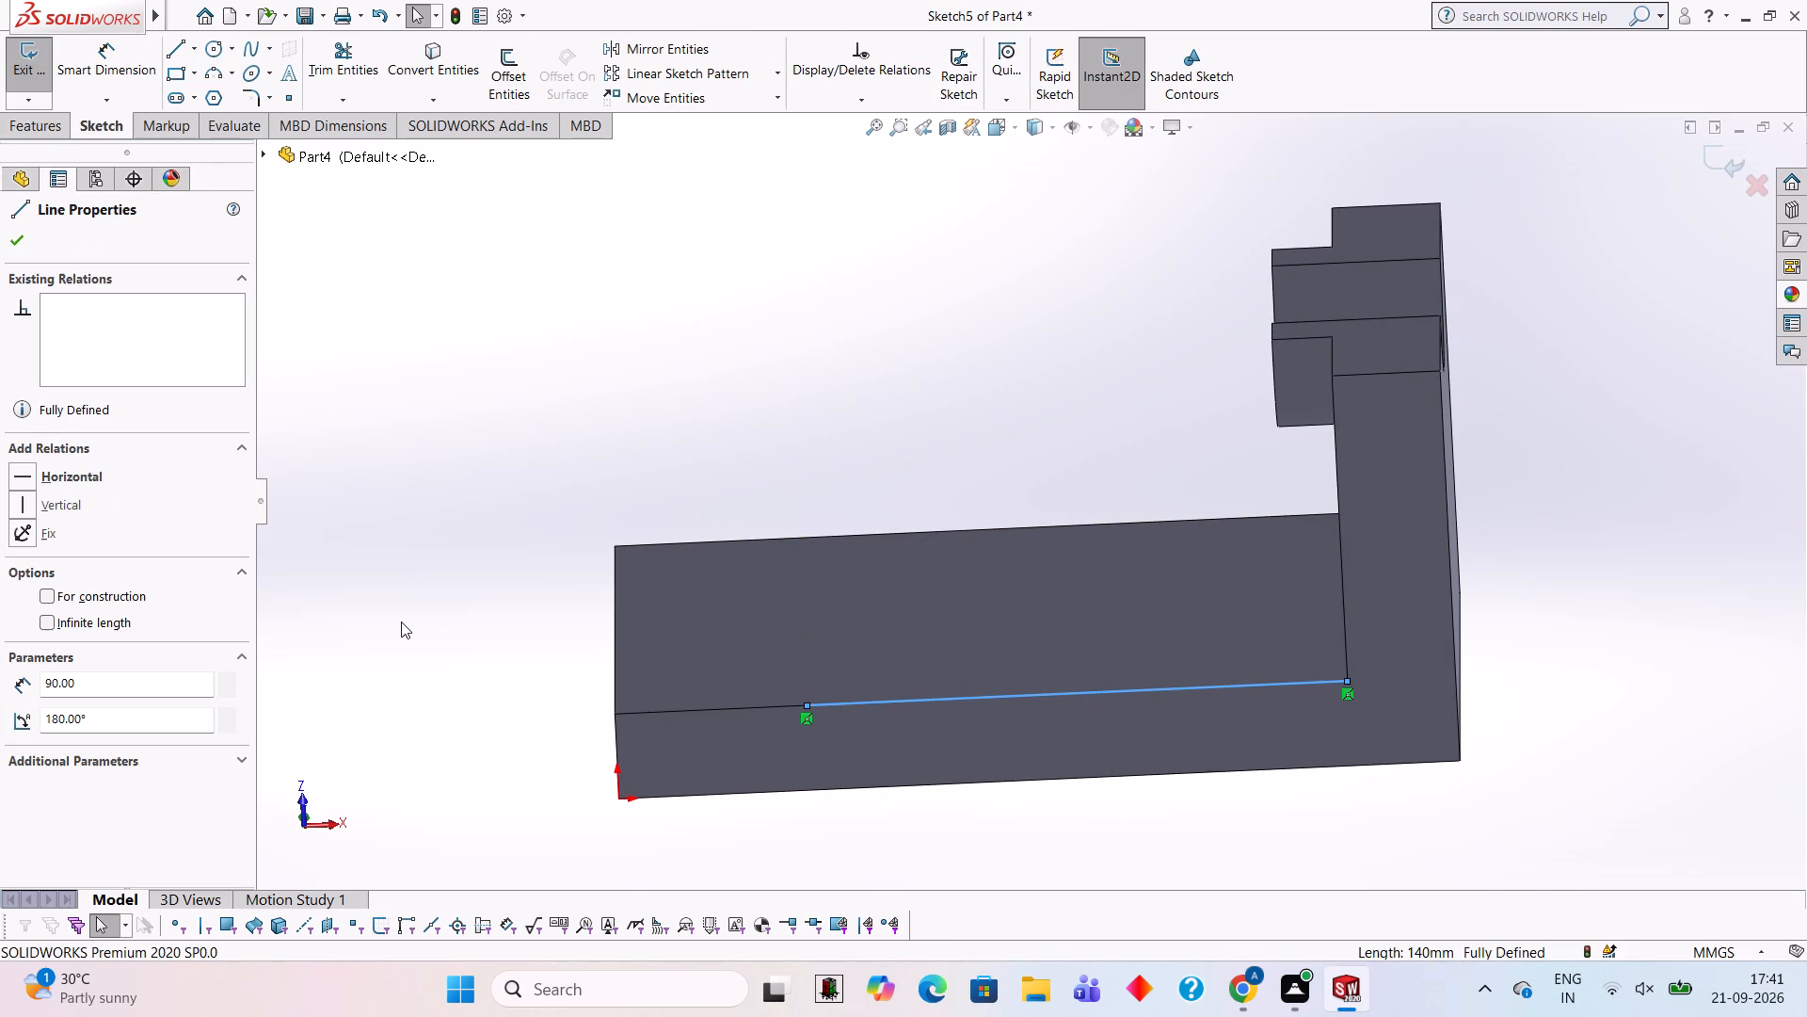
key(ctrl+z)
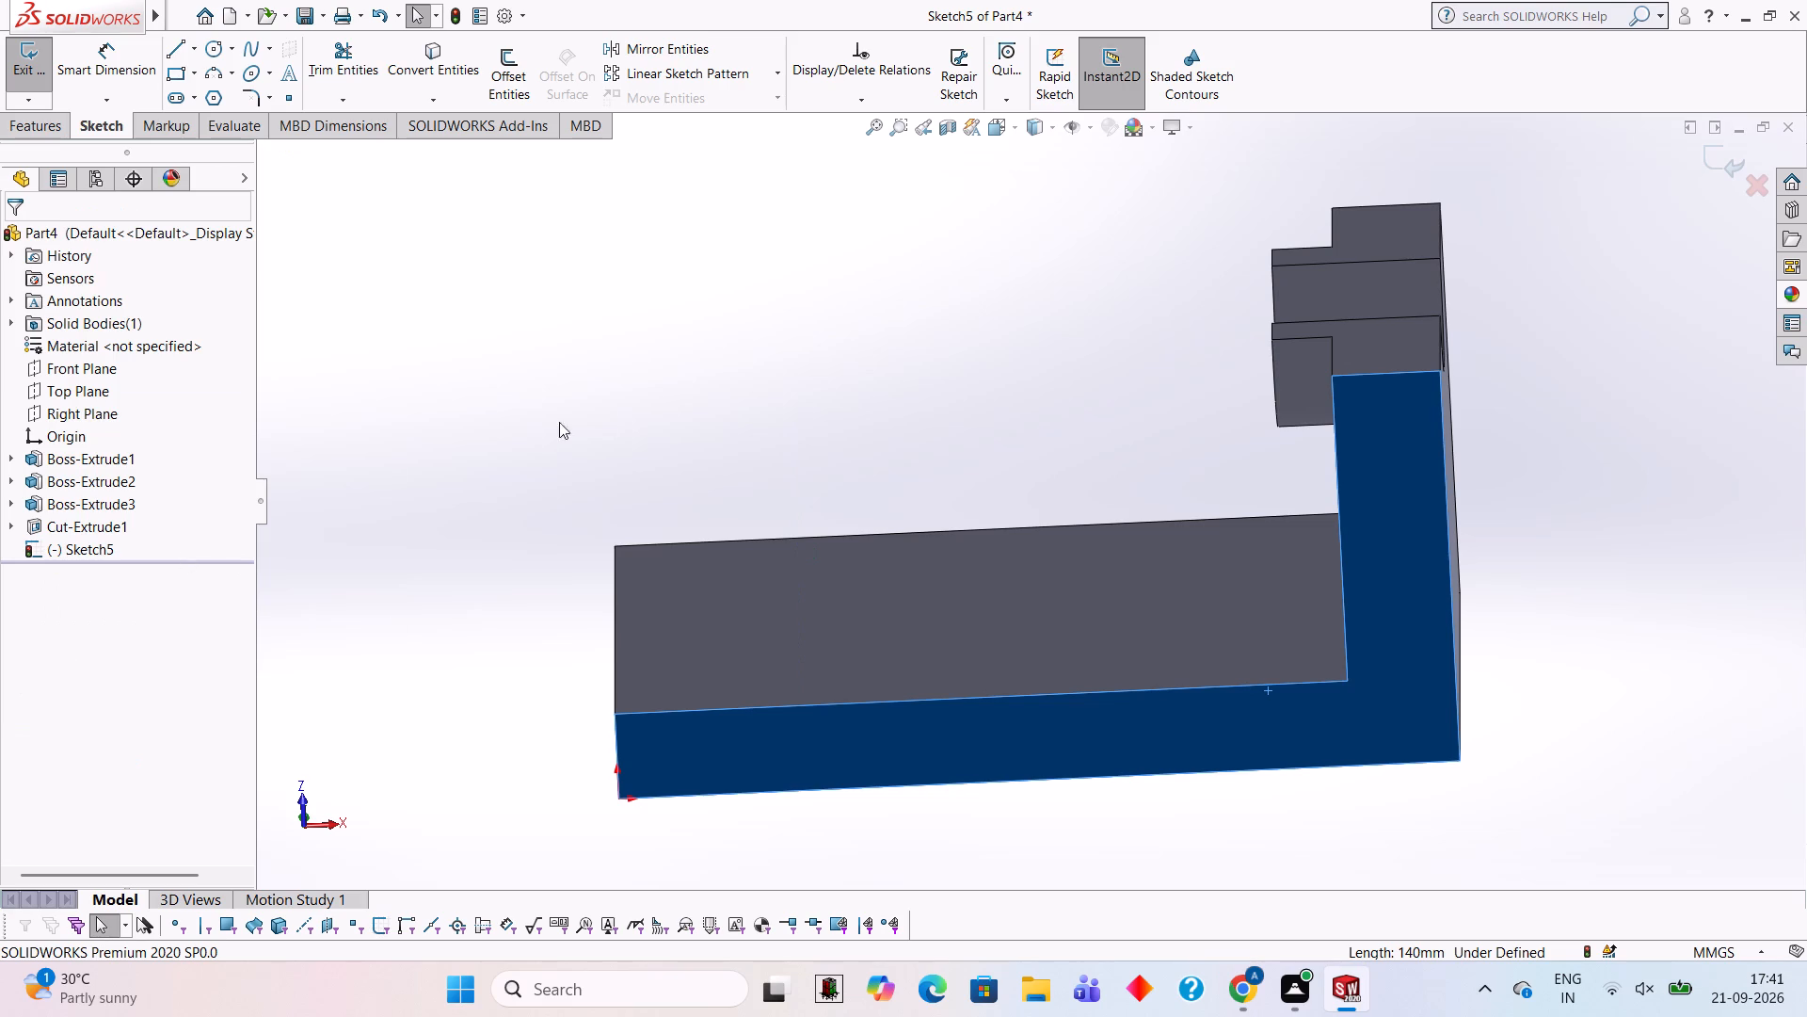
click(633, 402)
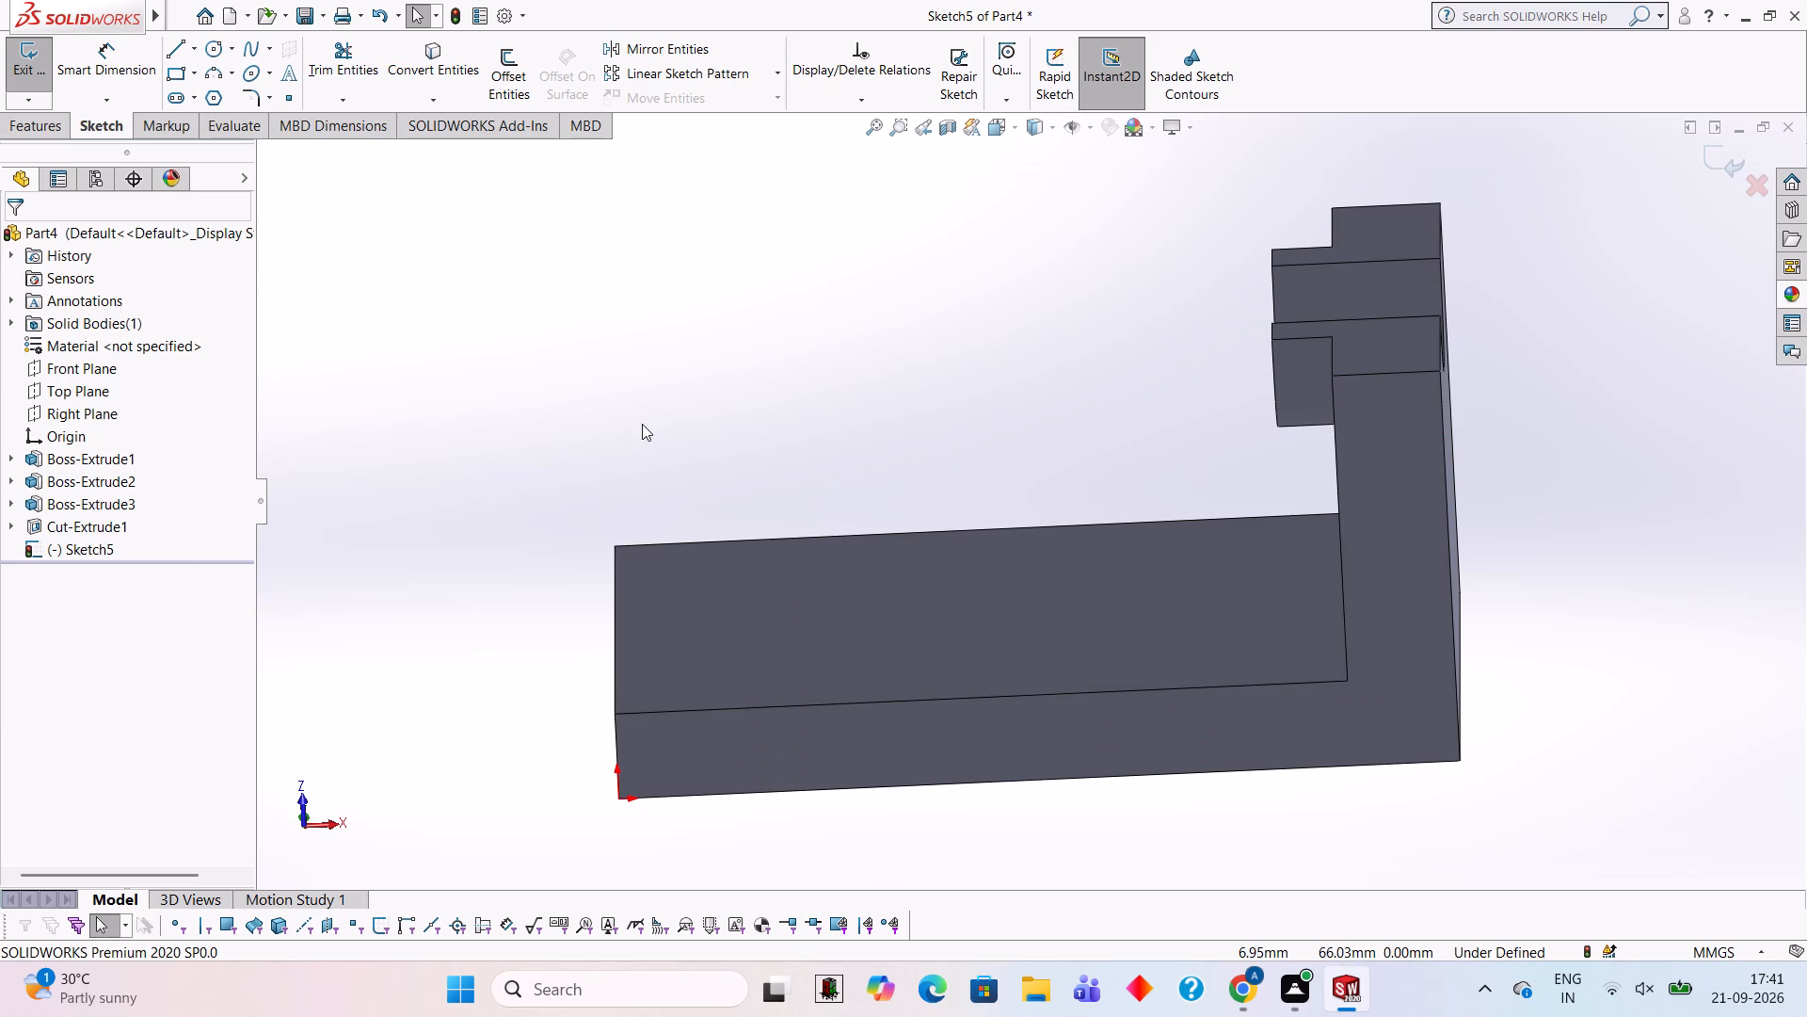
Work out 90-18 in Calculator, then close it.
click(184, 42)
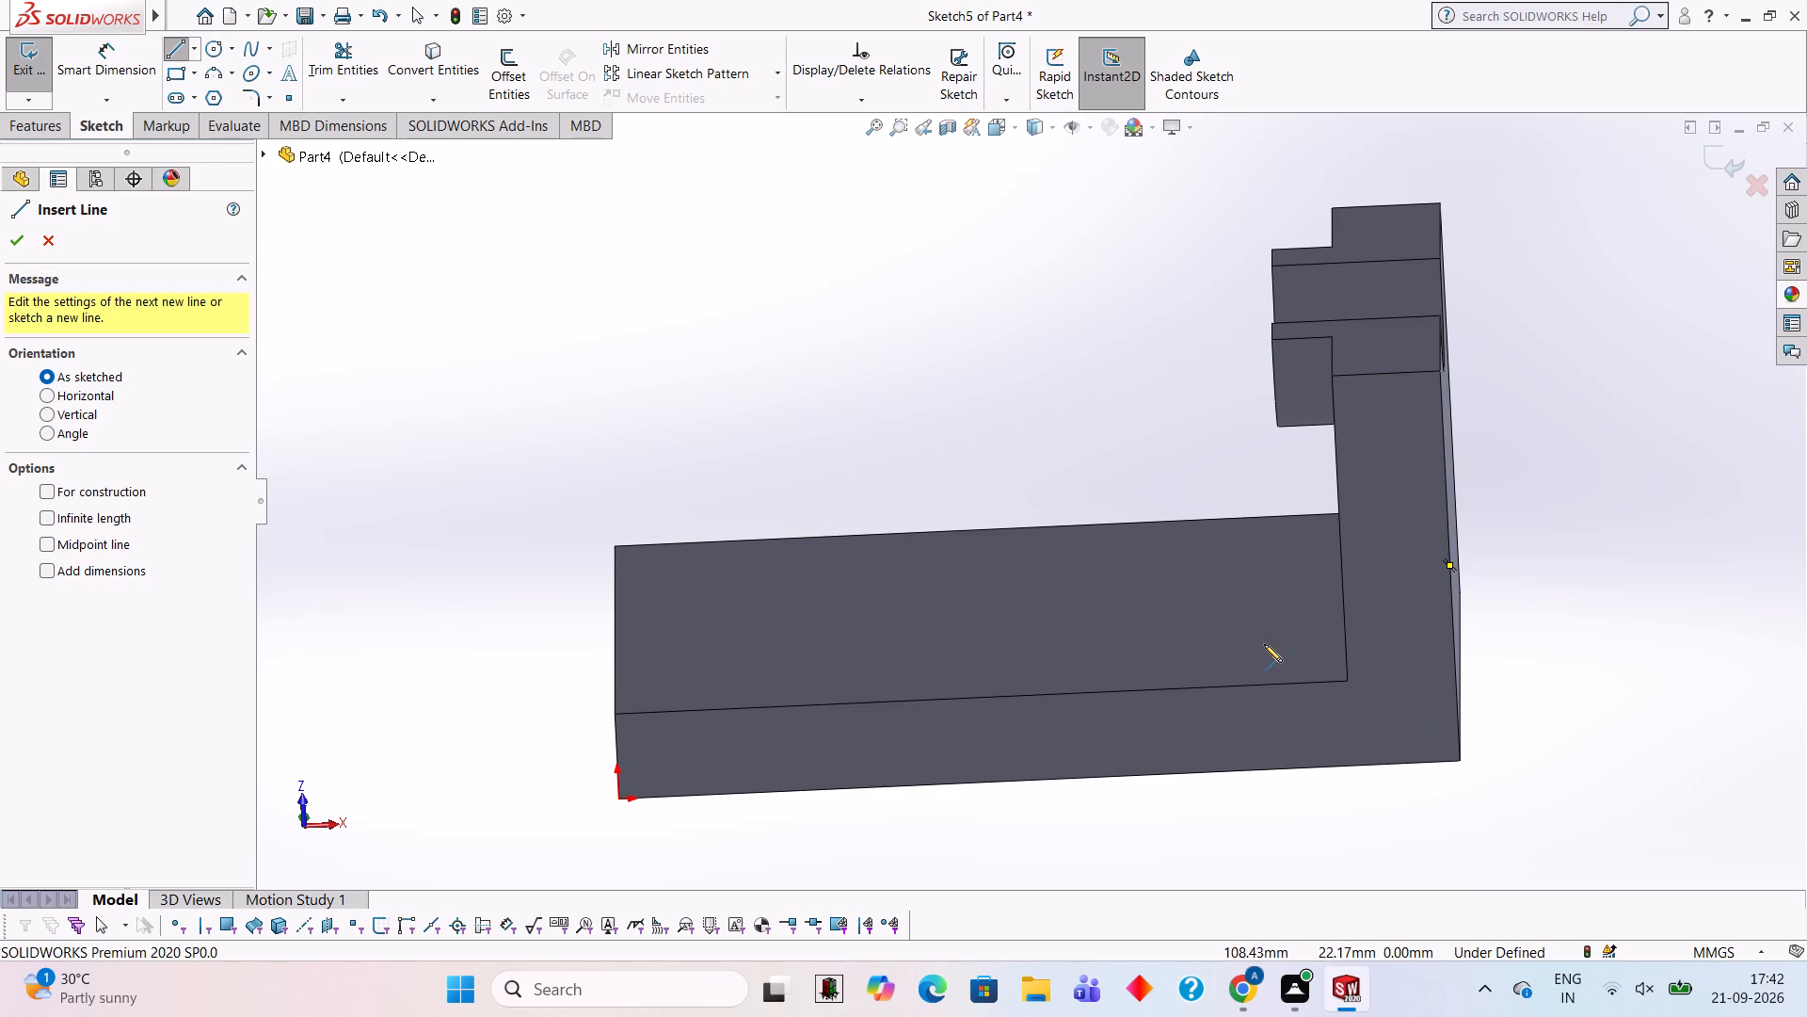
text(90-18)
key(Return)
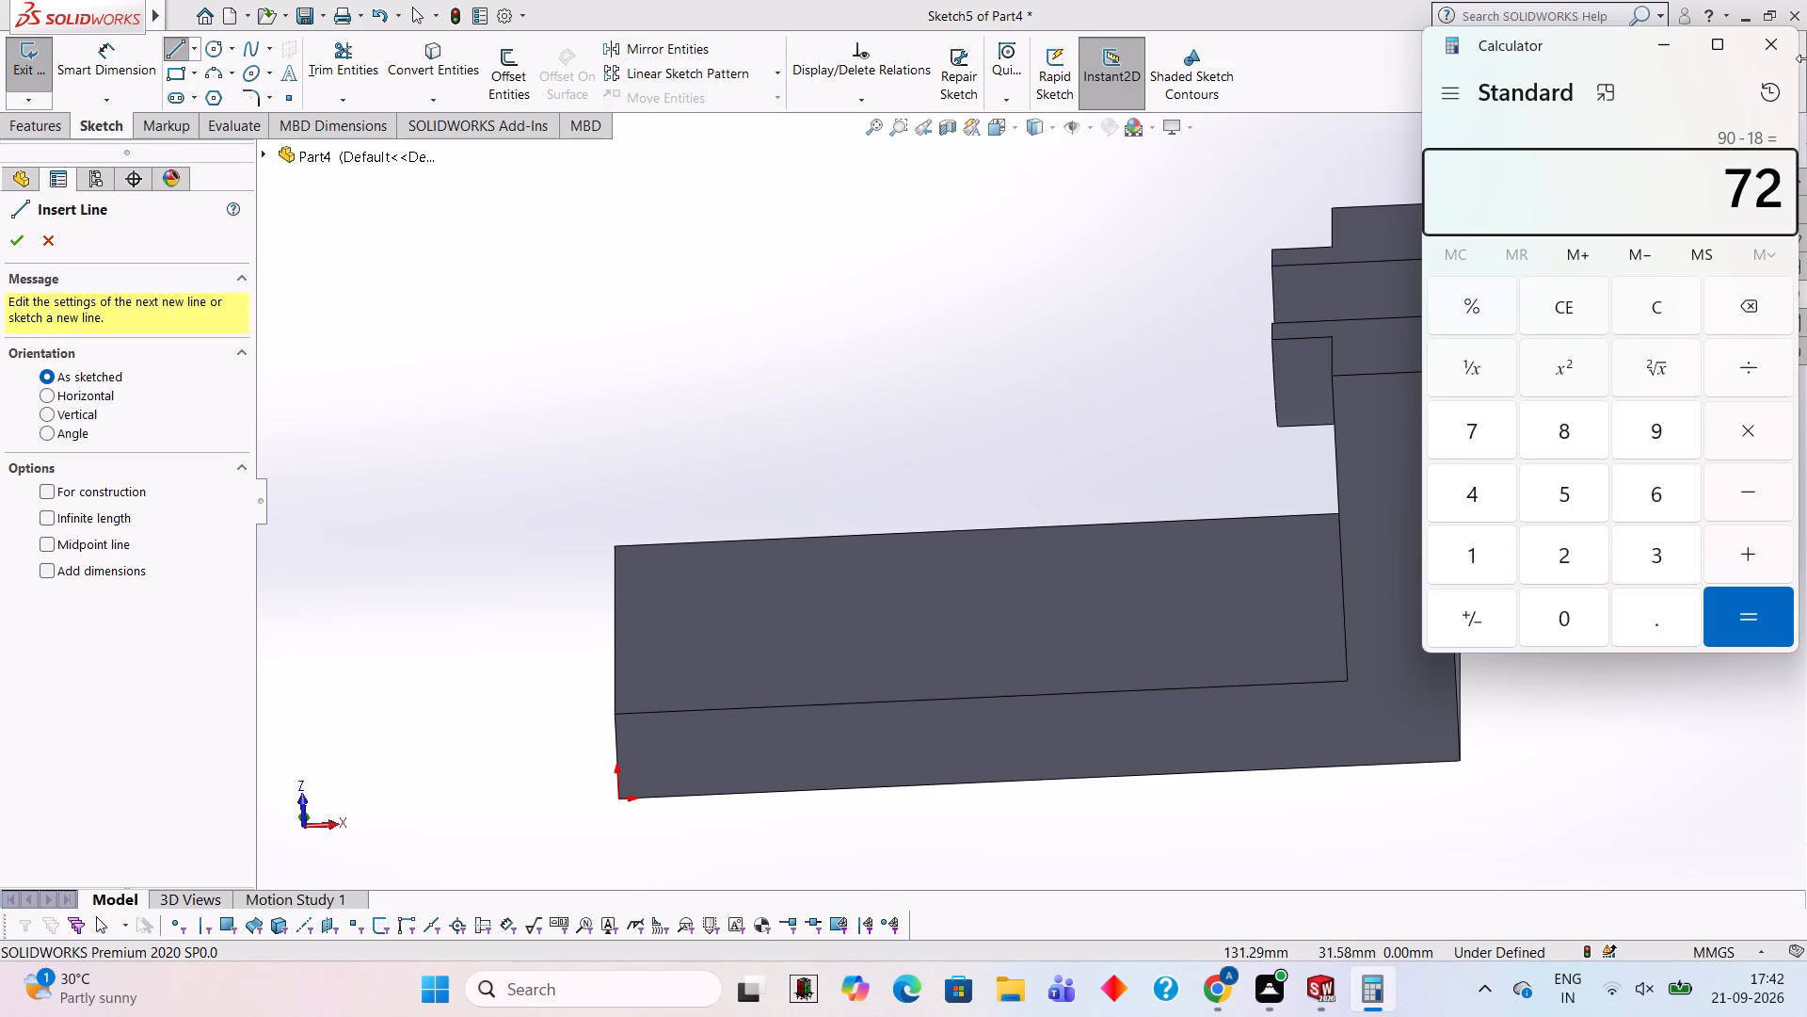
click(1775, 47)
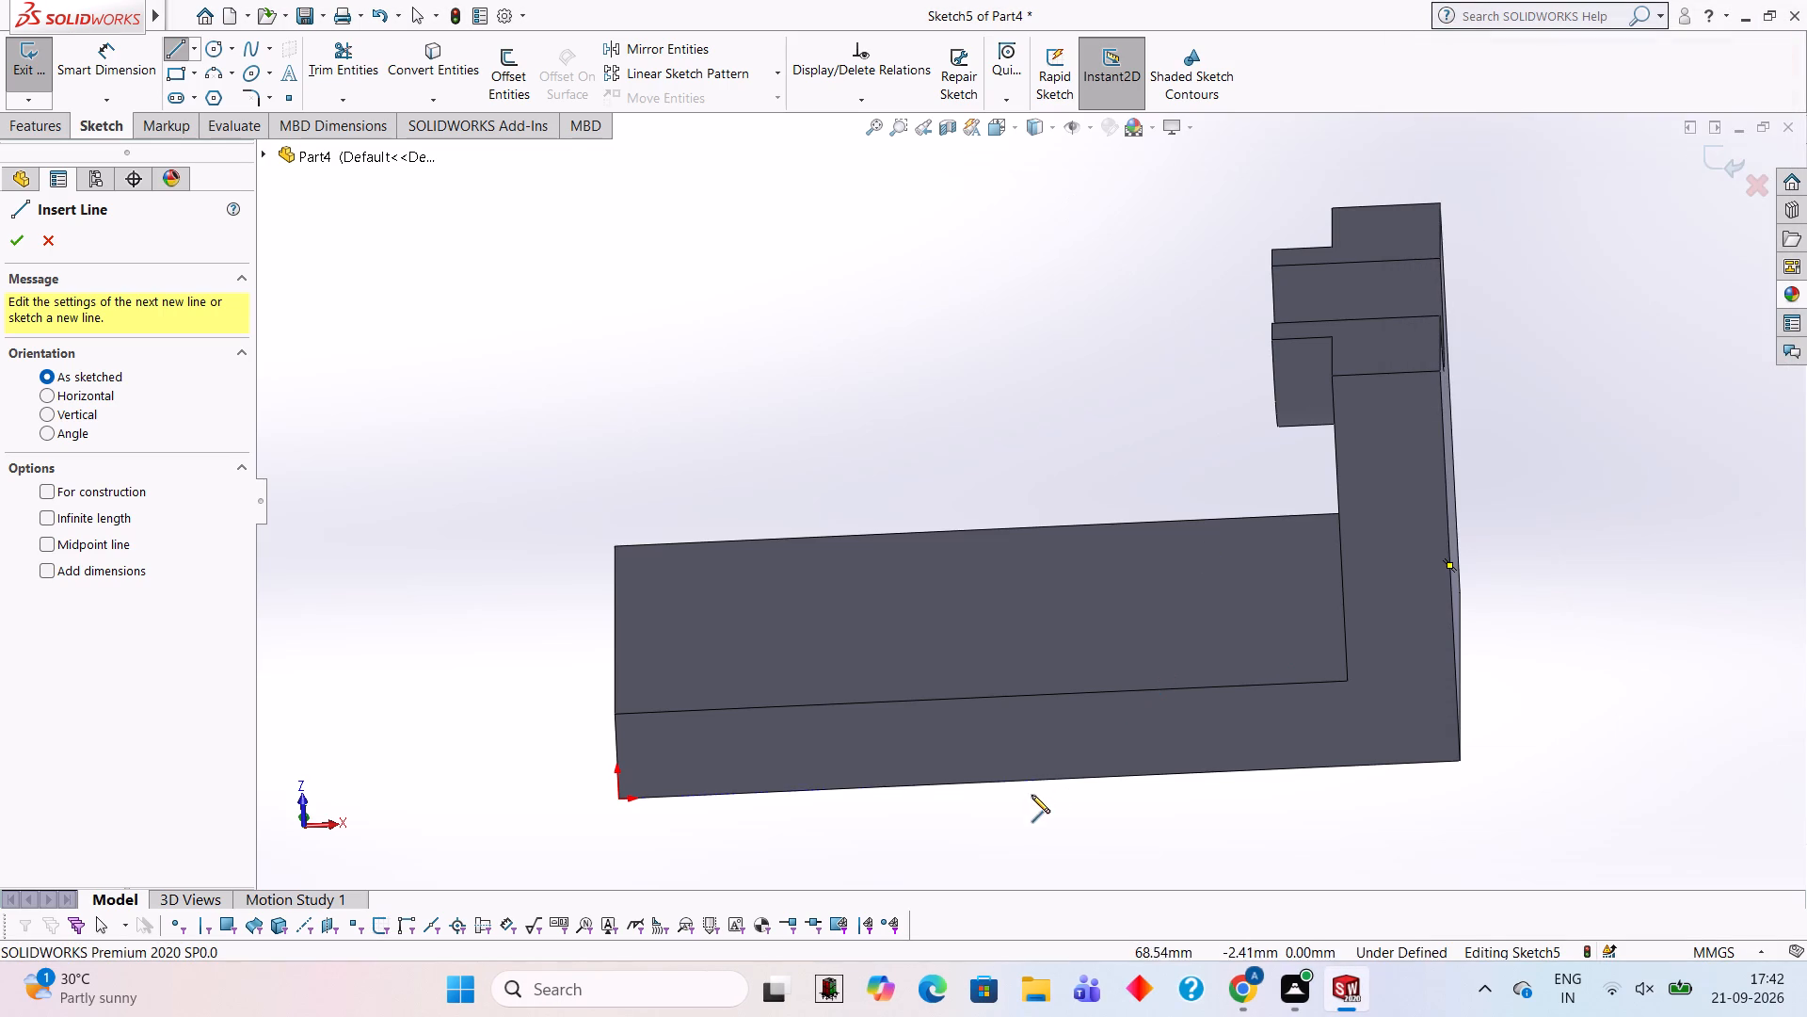
Exit the empty sketch on the plate's front face without adding any geometry.
click(1045, 757)
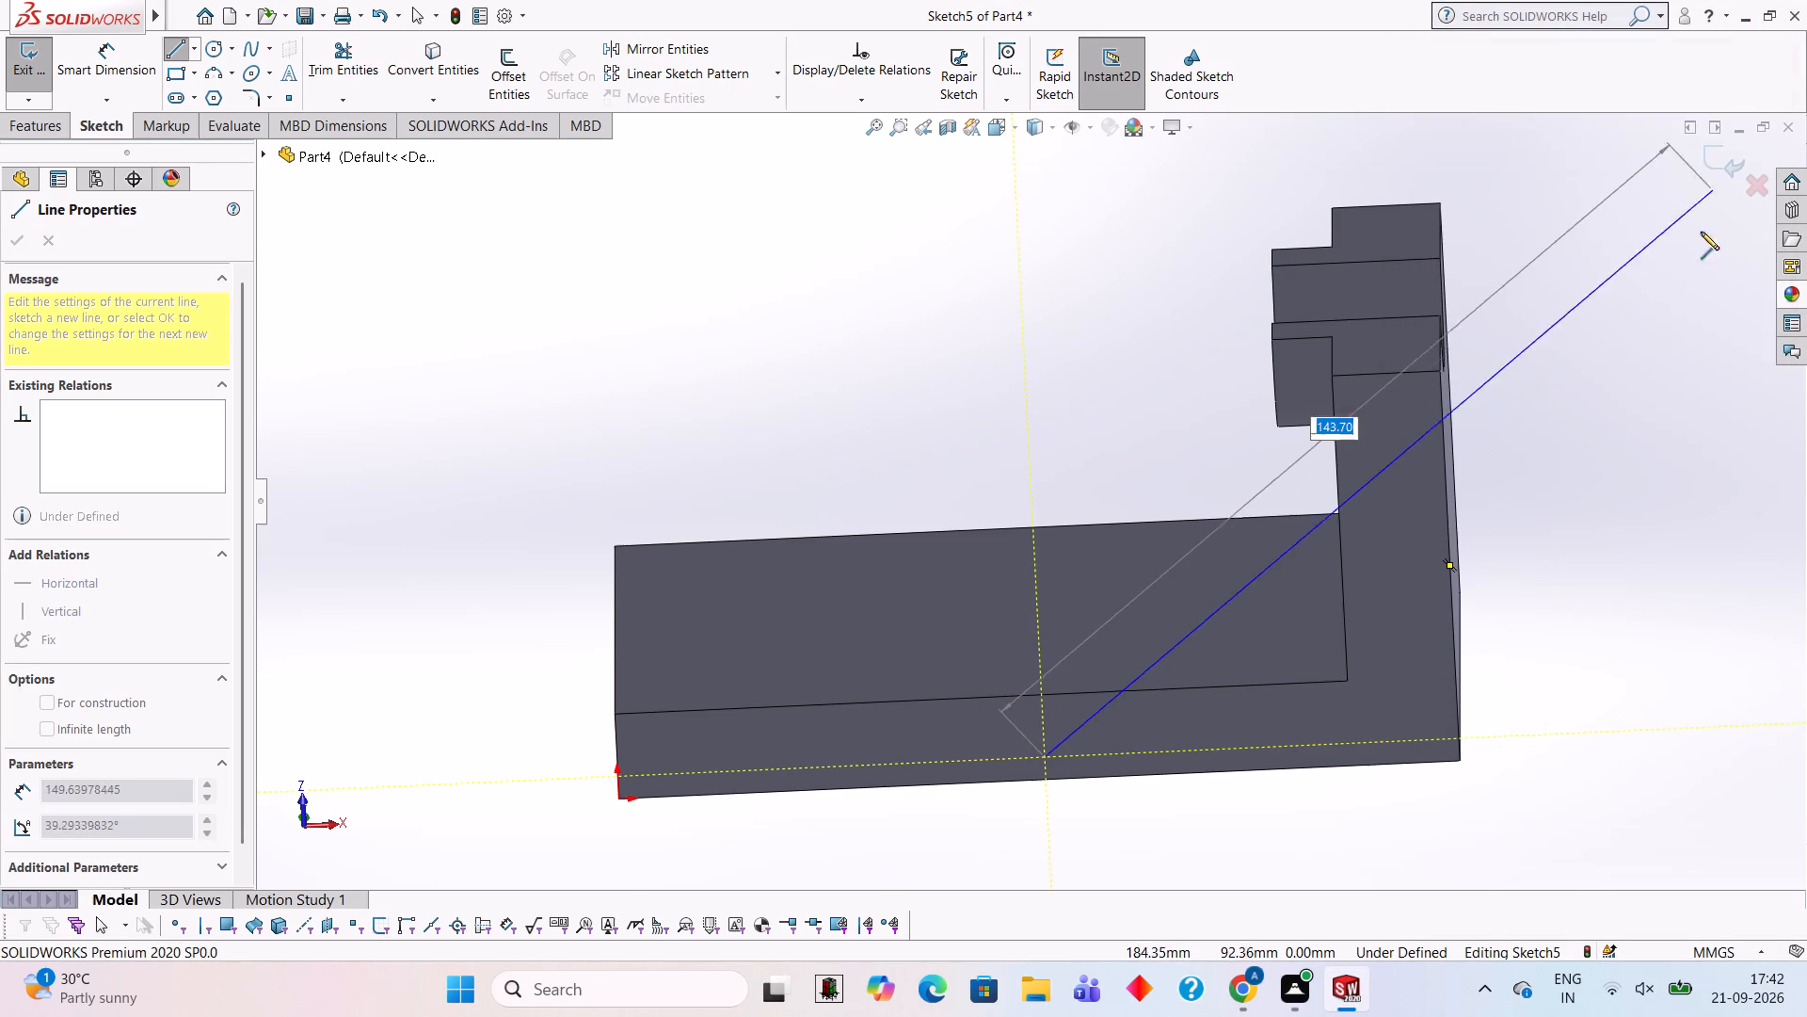
key(Escape)
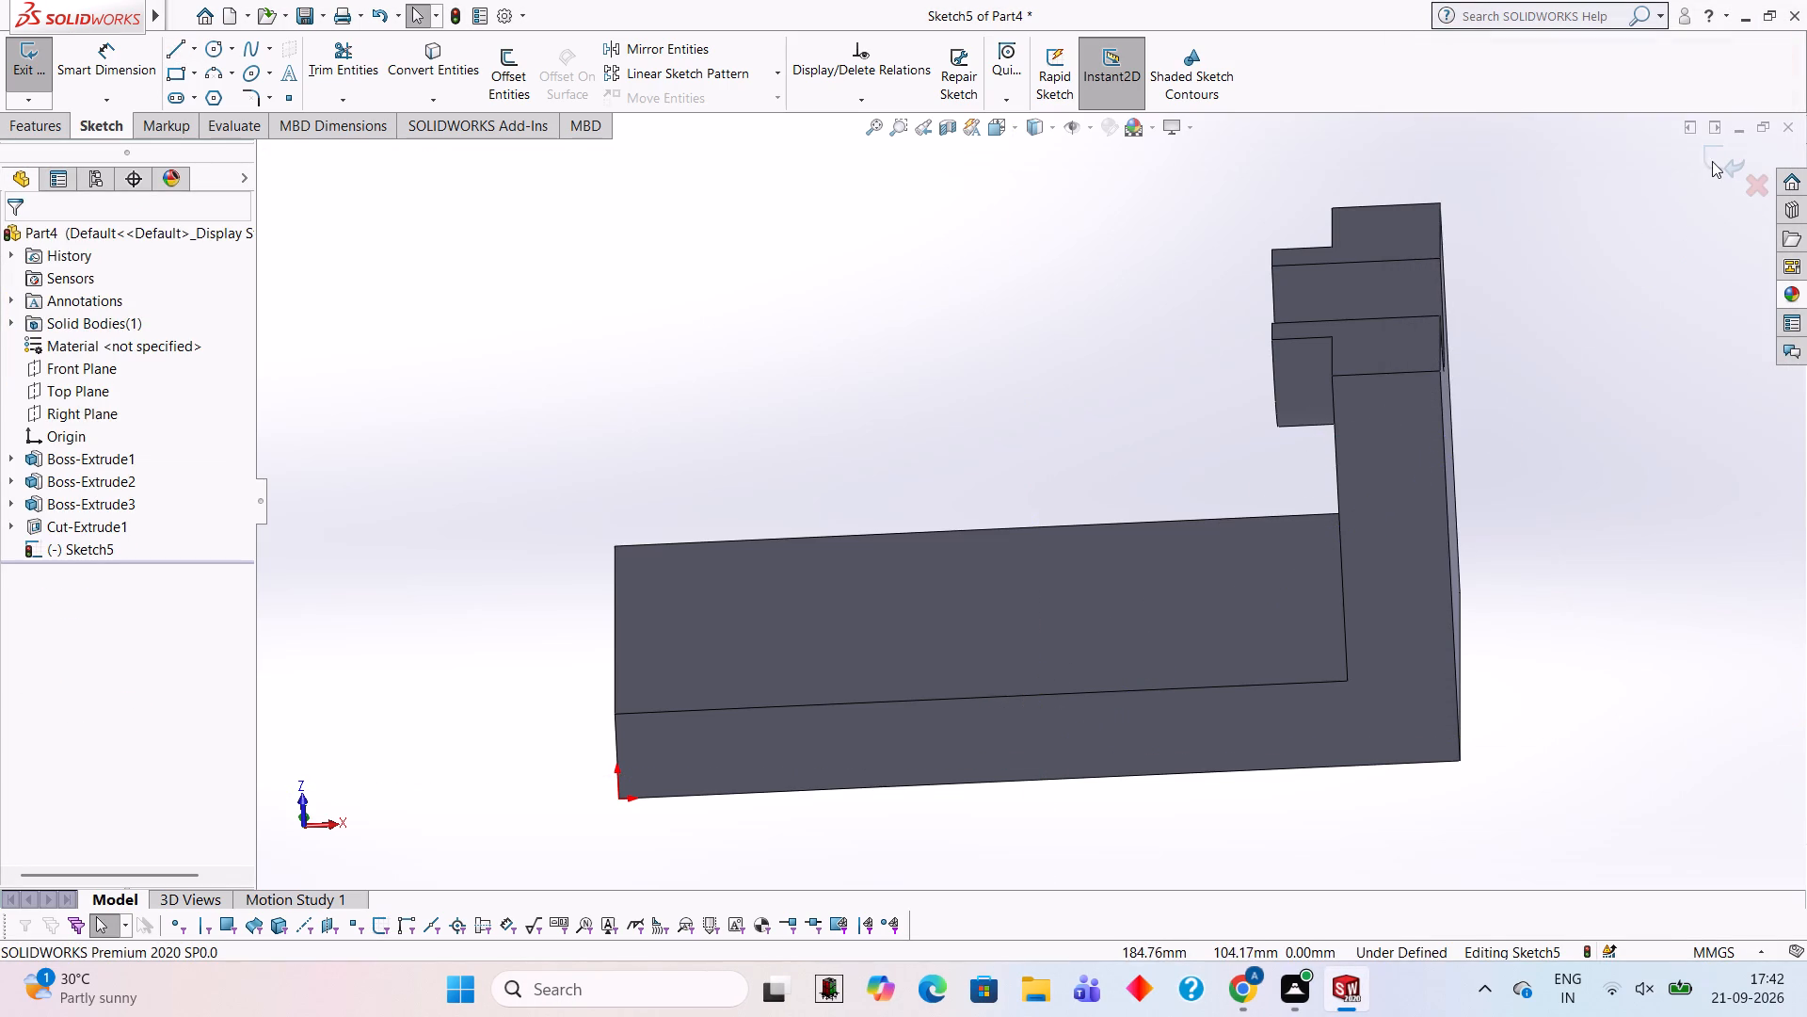
click(1713, 161)
On a new front-face sketch, draw a 72 mm line from the side wall's inner corner along the plate's top edge, then 54 mm vertically up.
click(1269, 740)
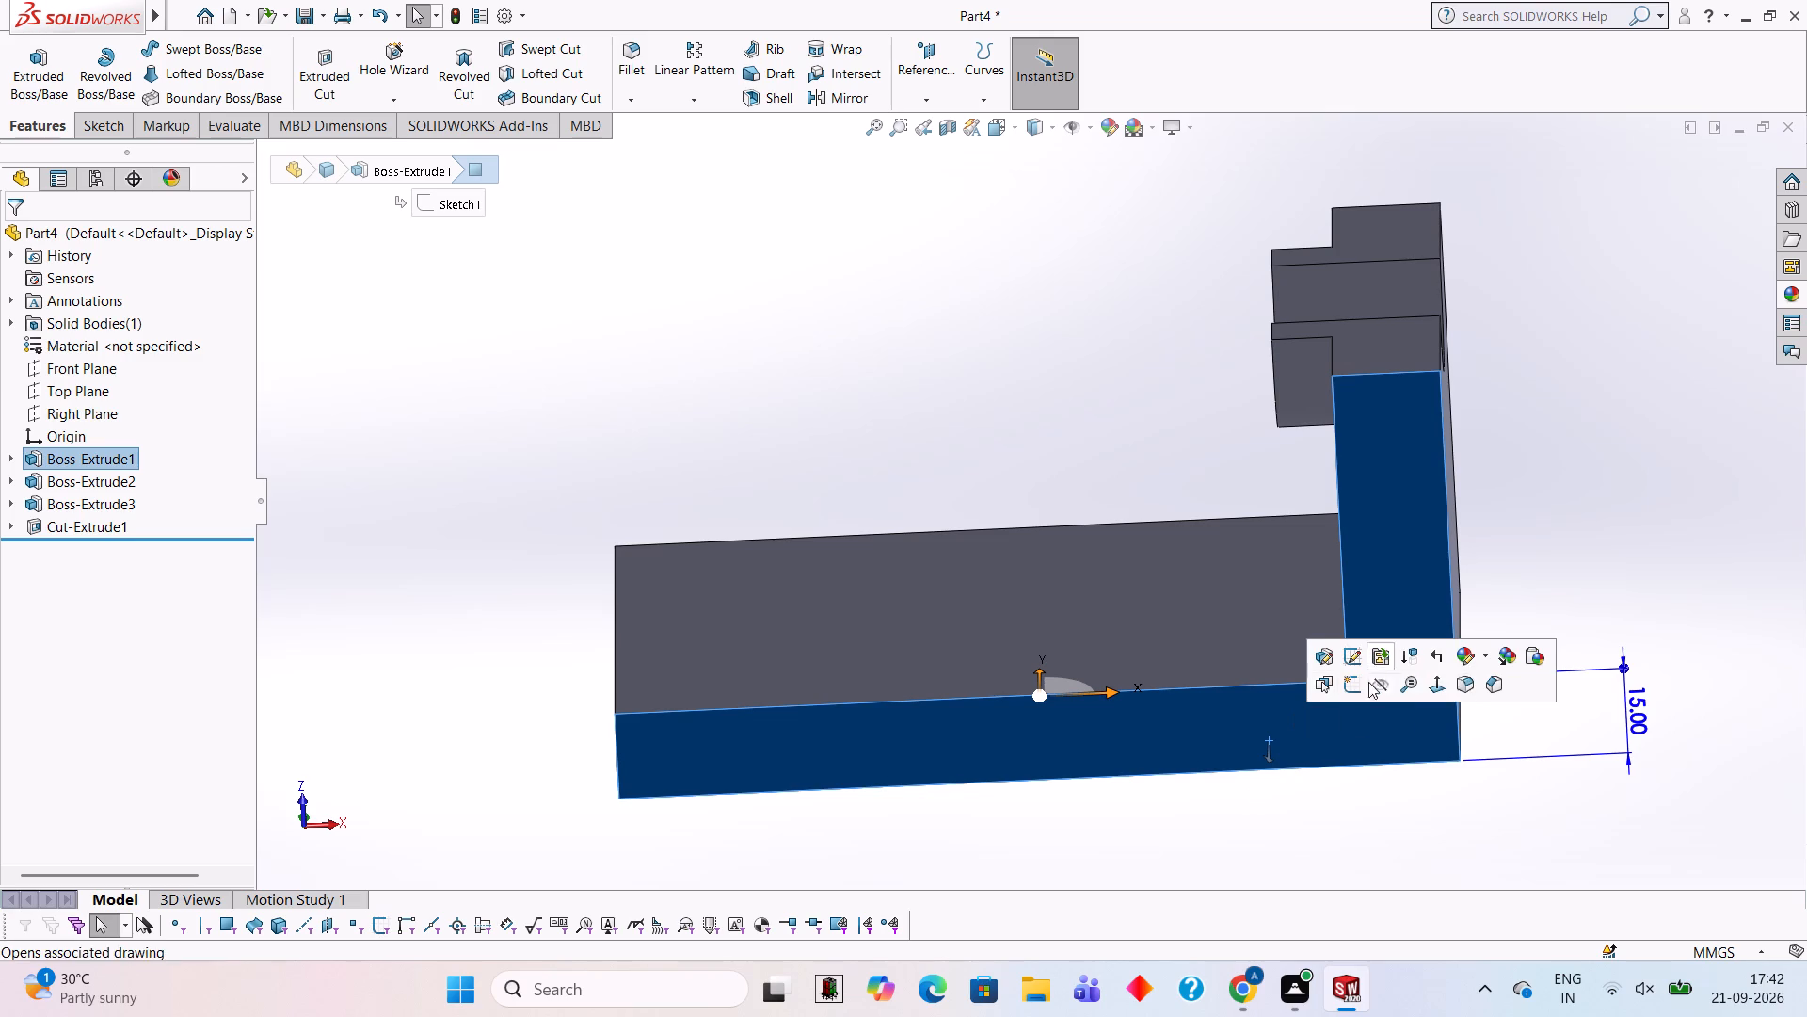
click(1352, 686)
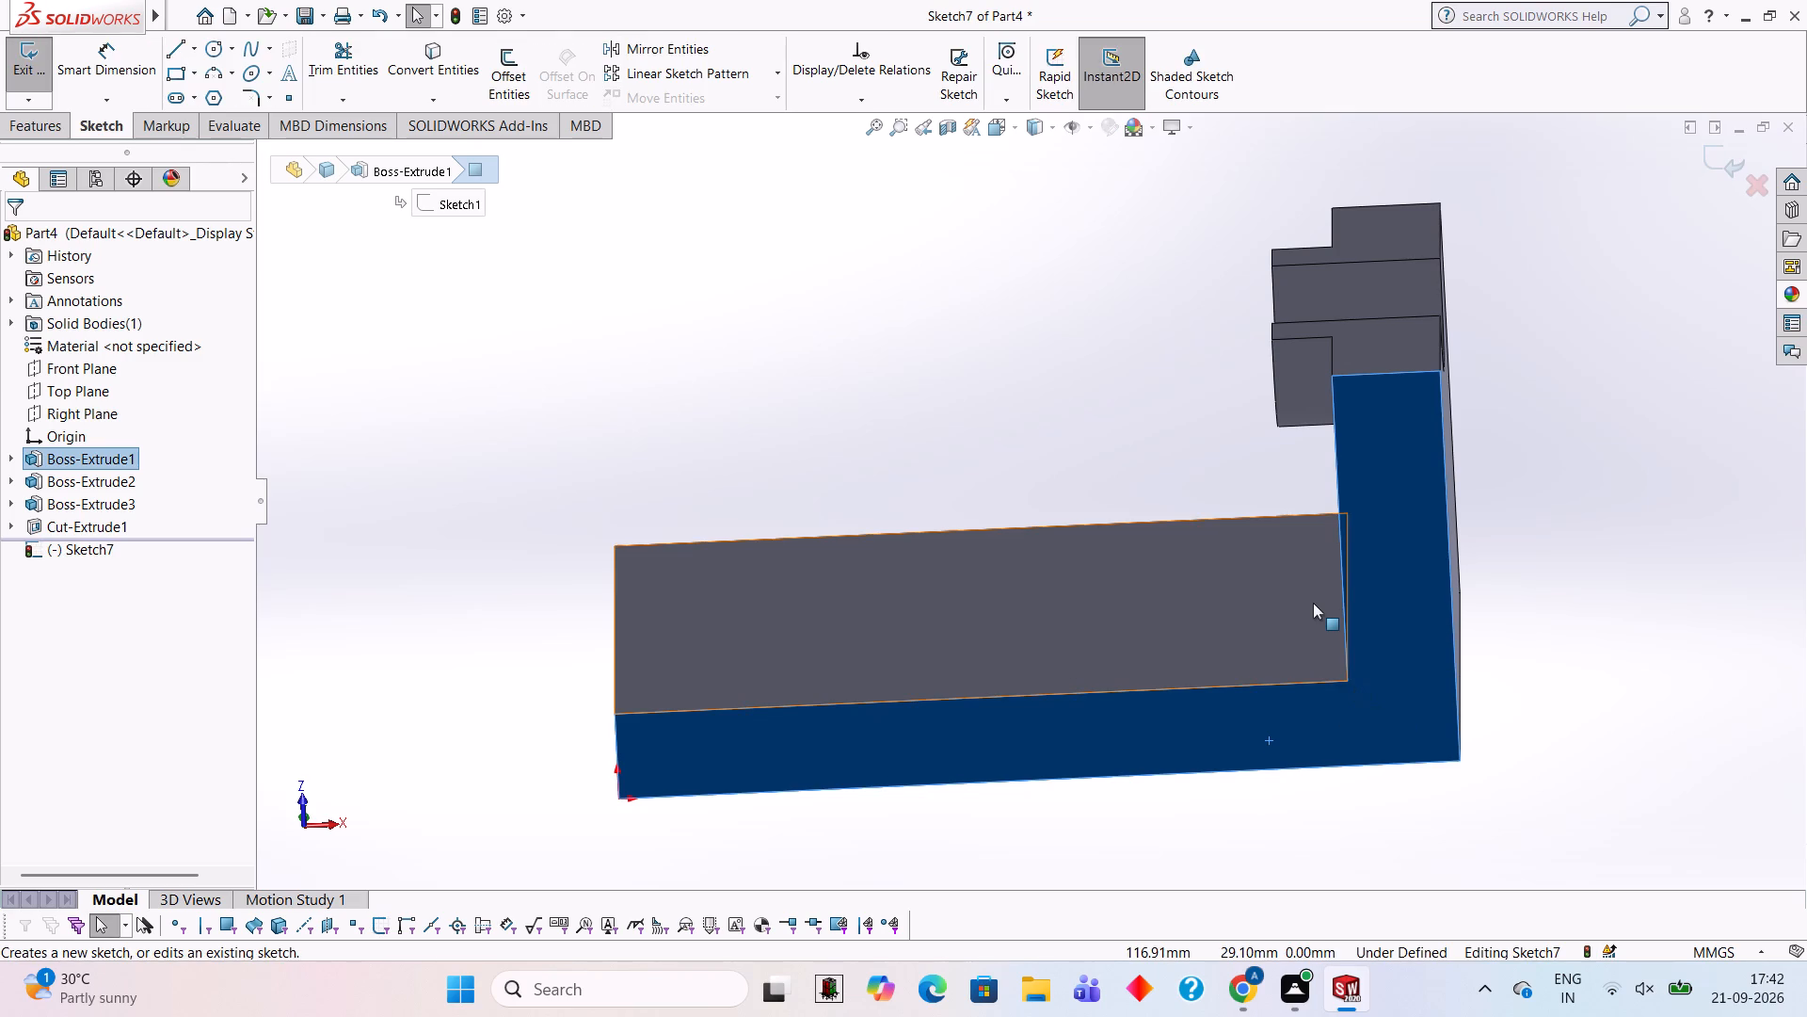
key(ctrl+8)
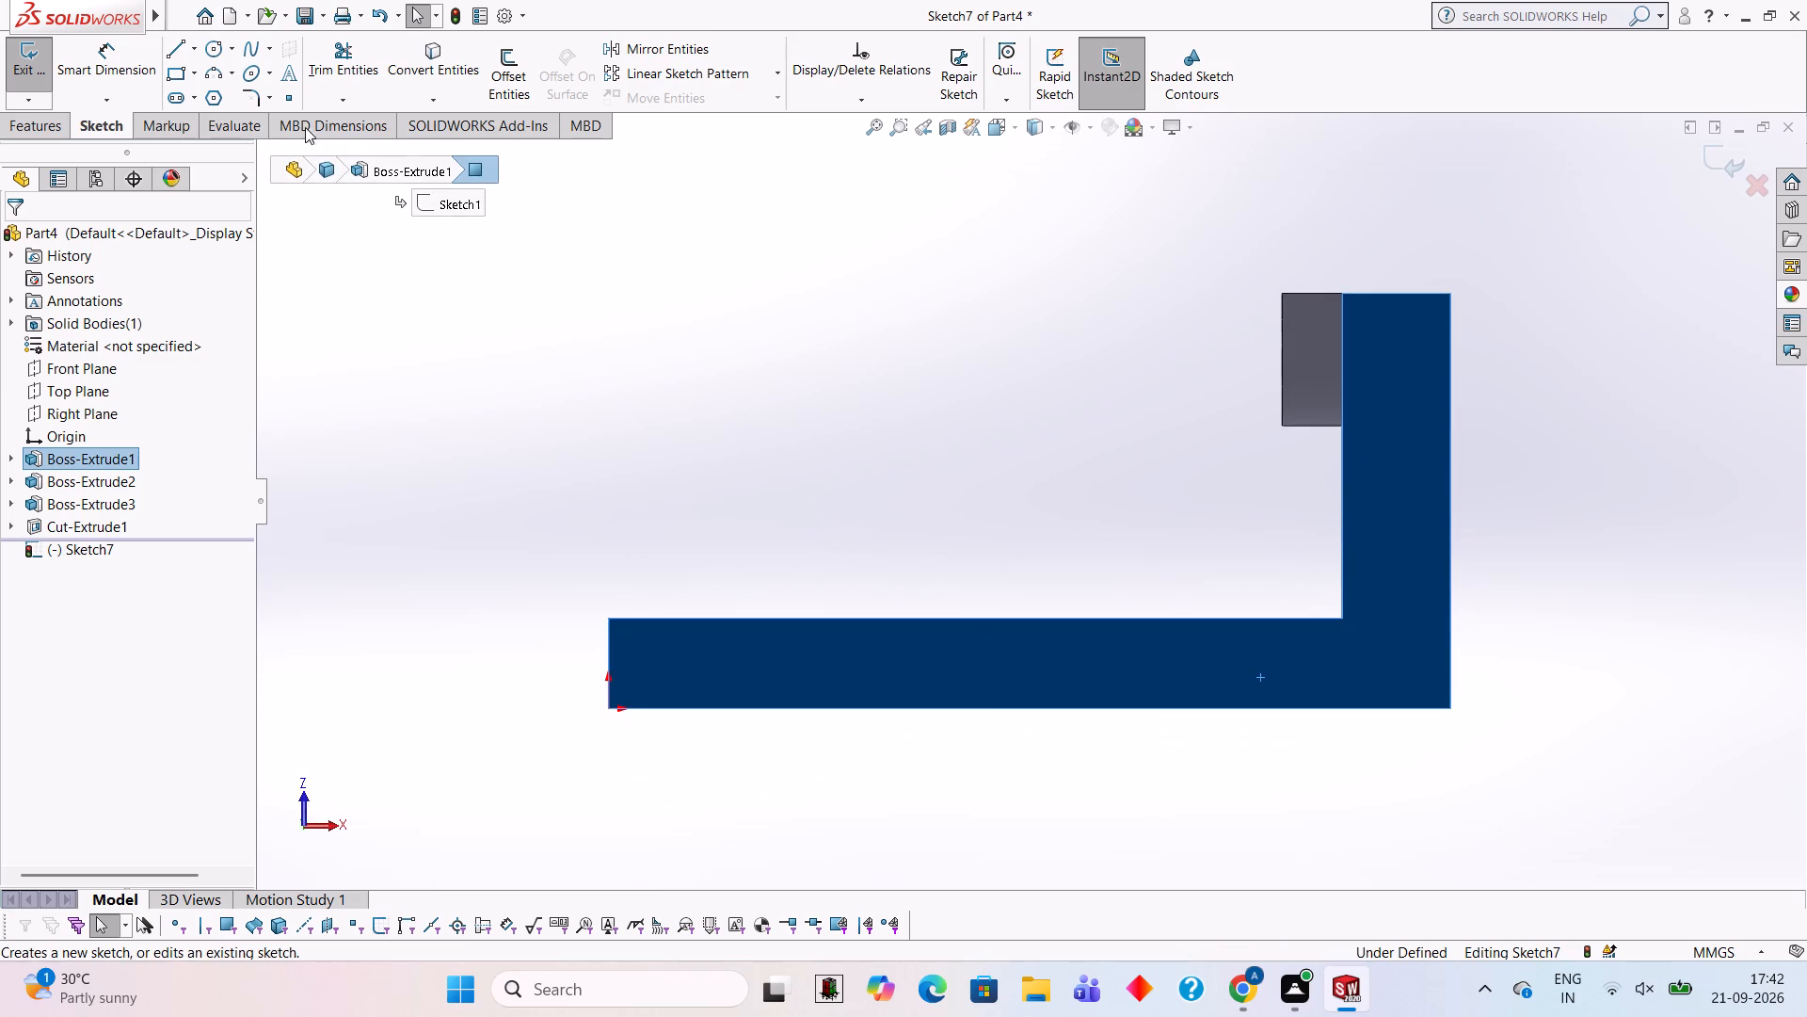
click(184, 53)
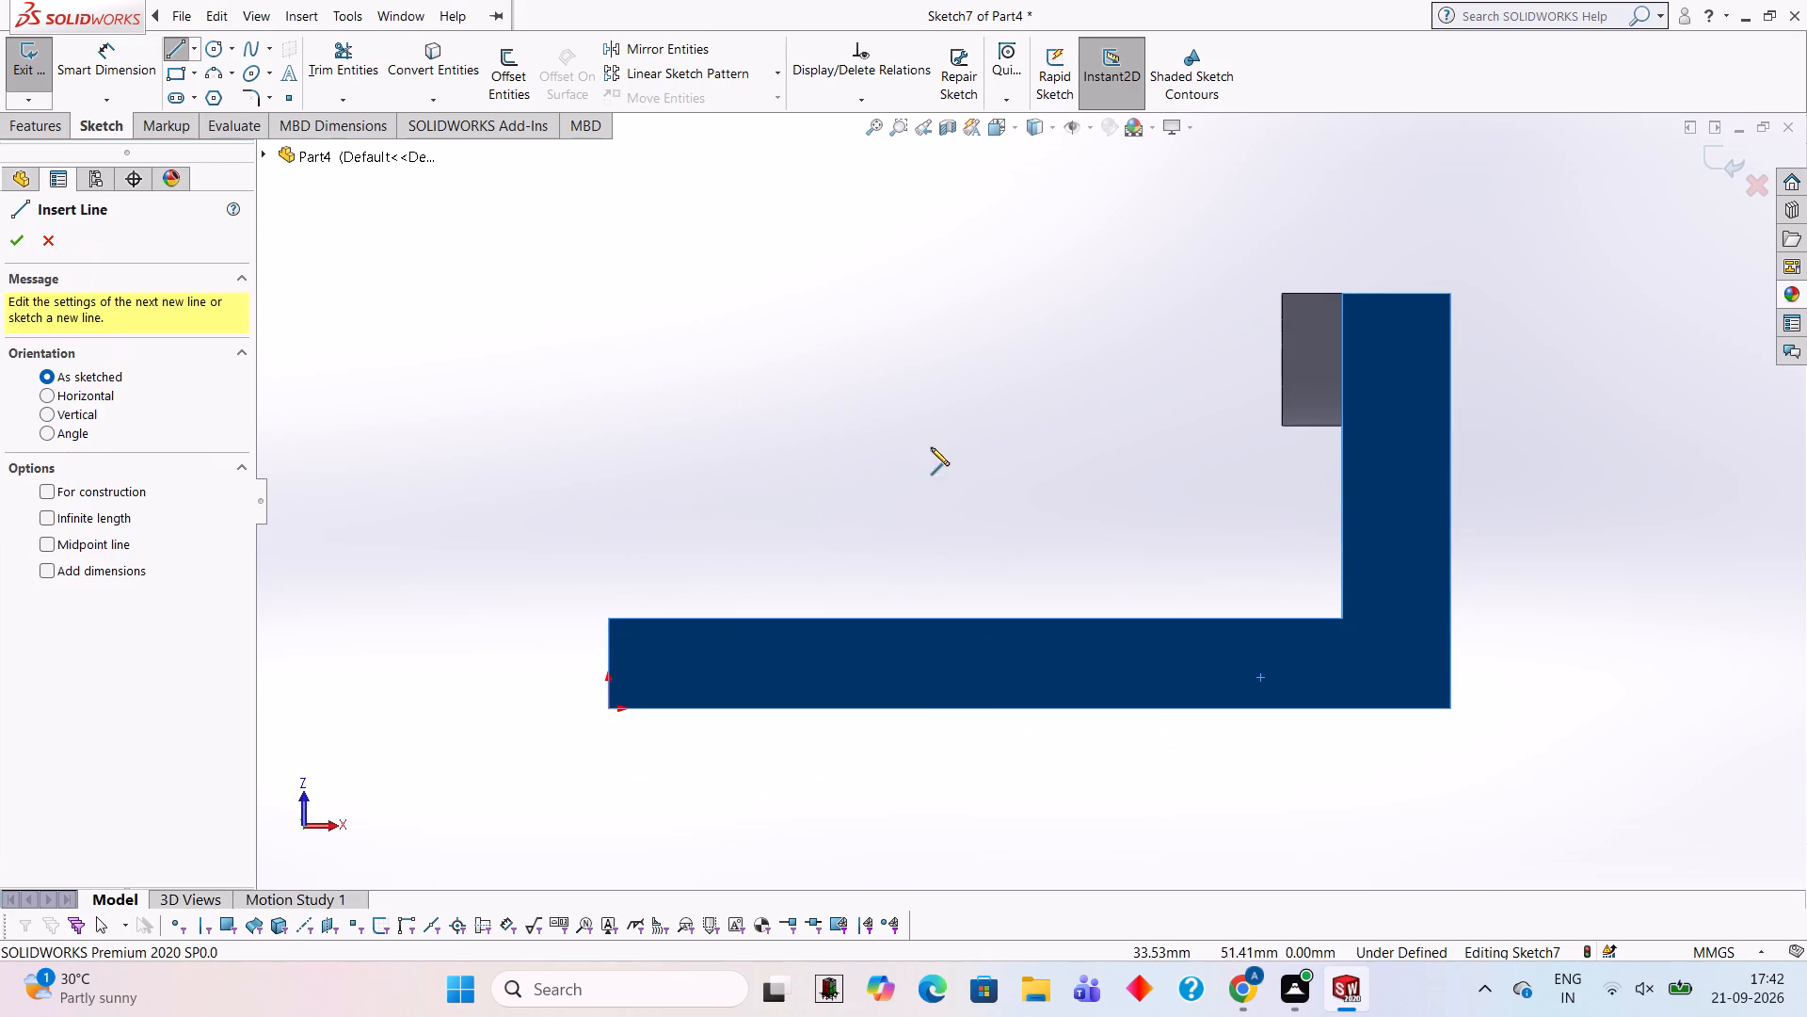
click(1340, 620)
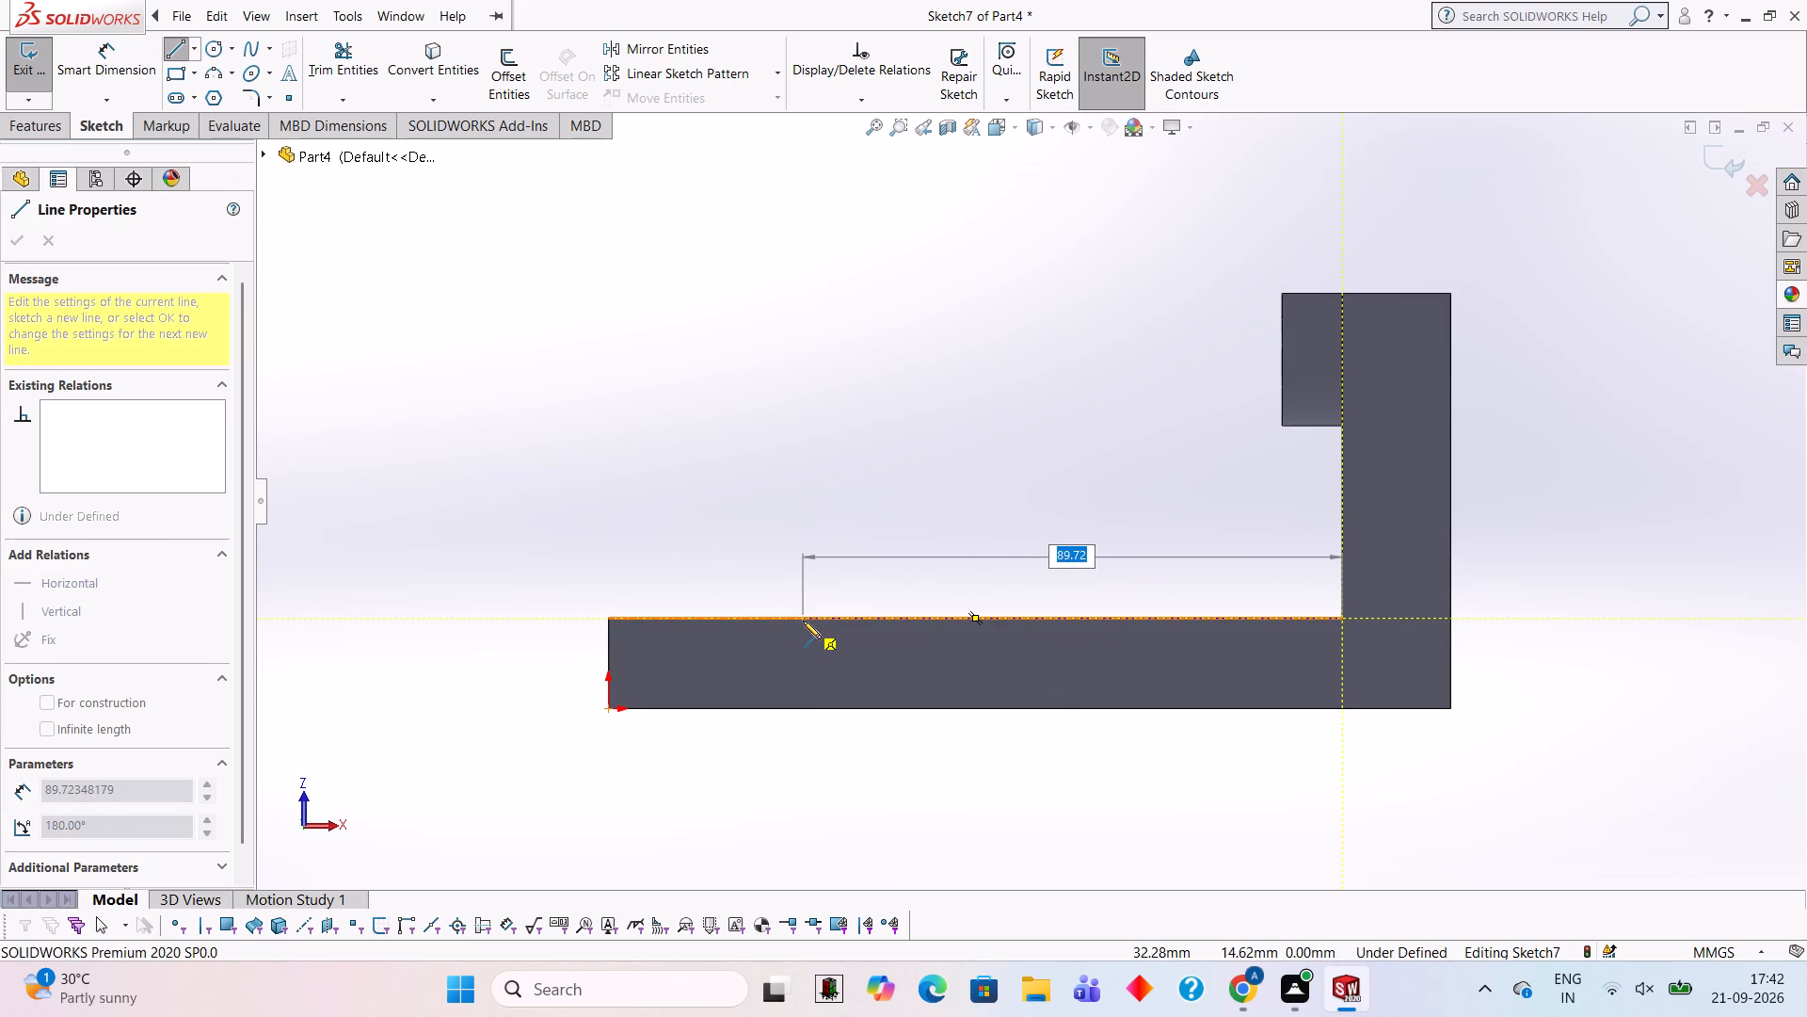
text(72)
key(Return)
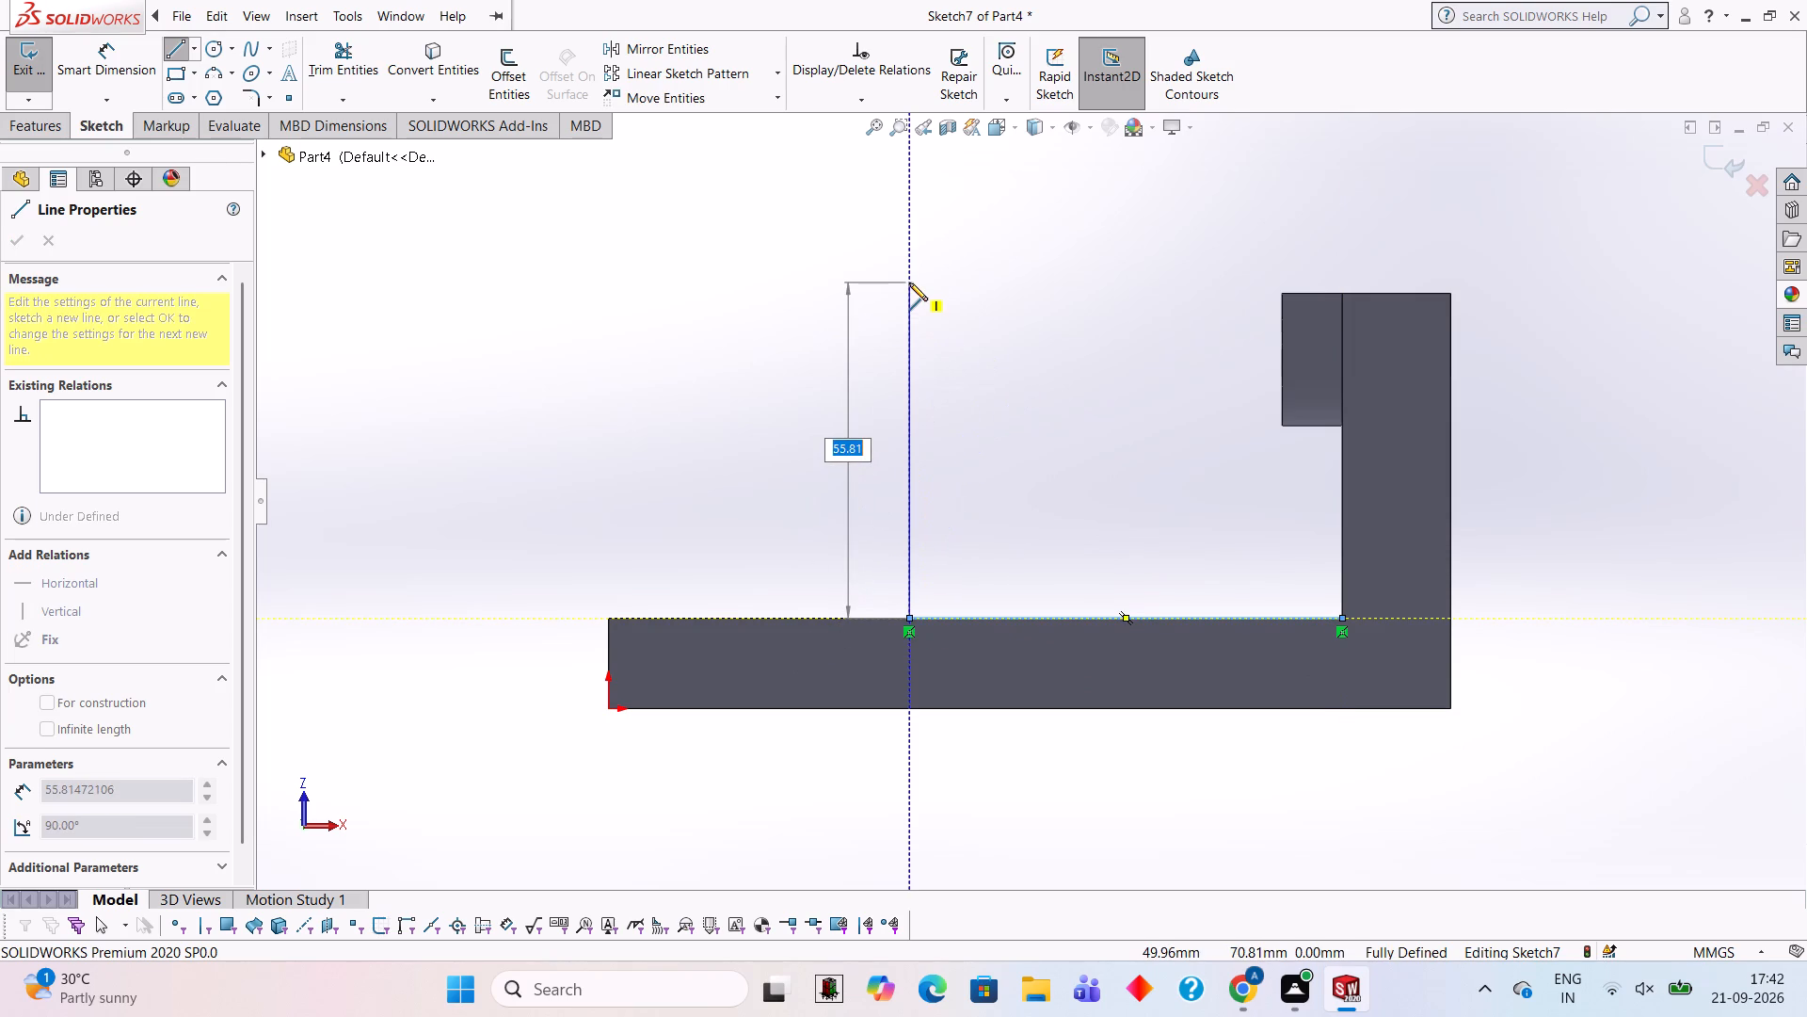
text(54)
key(Return)
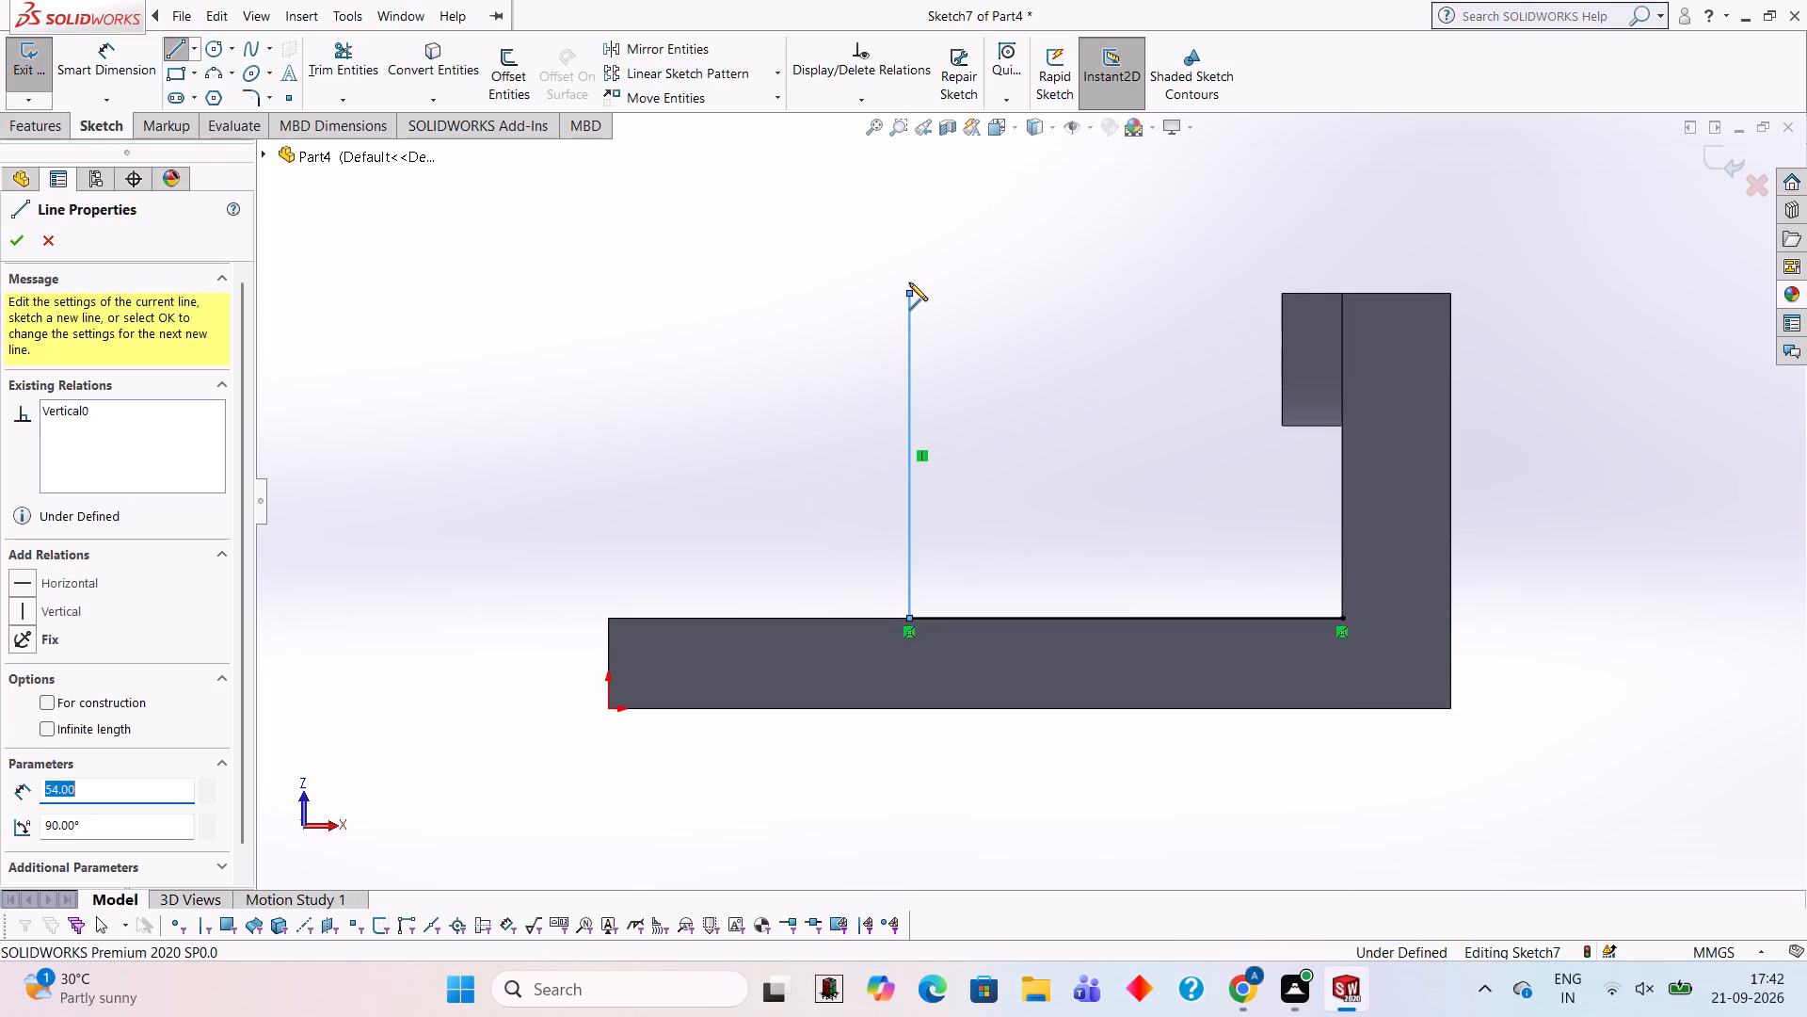
key(Escape)
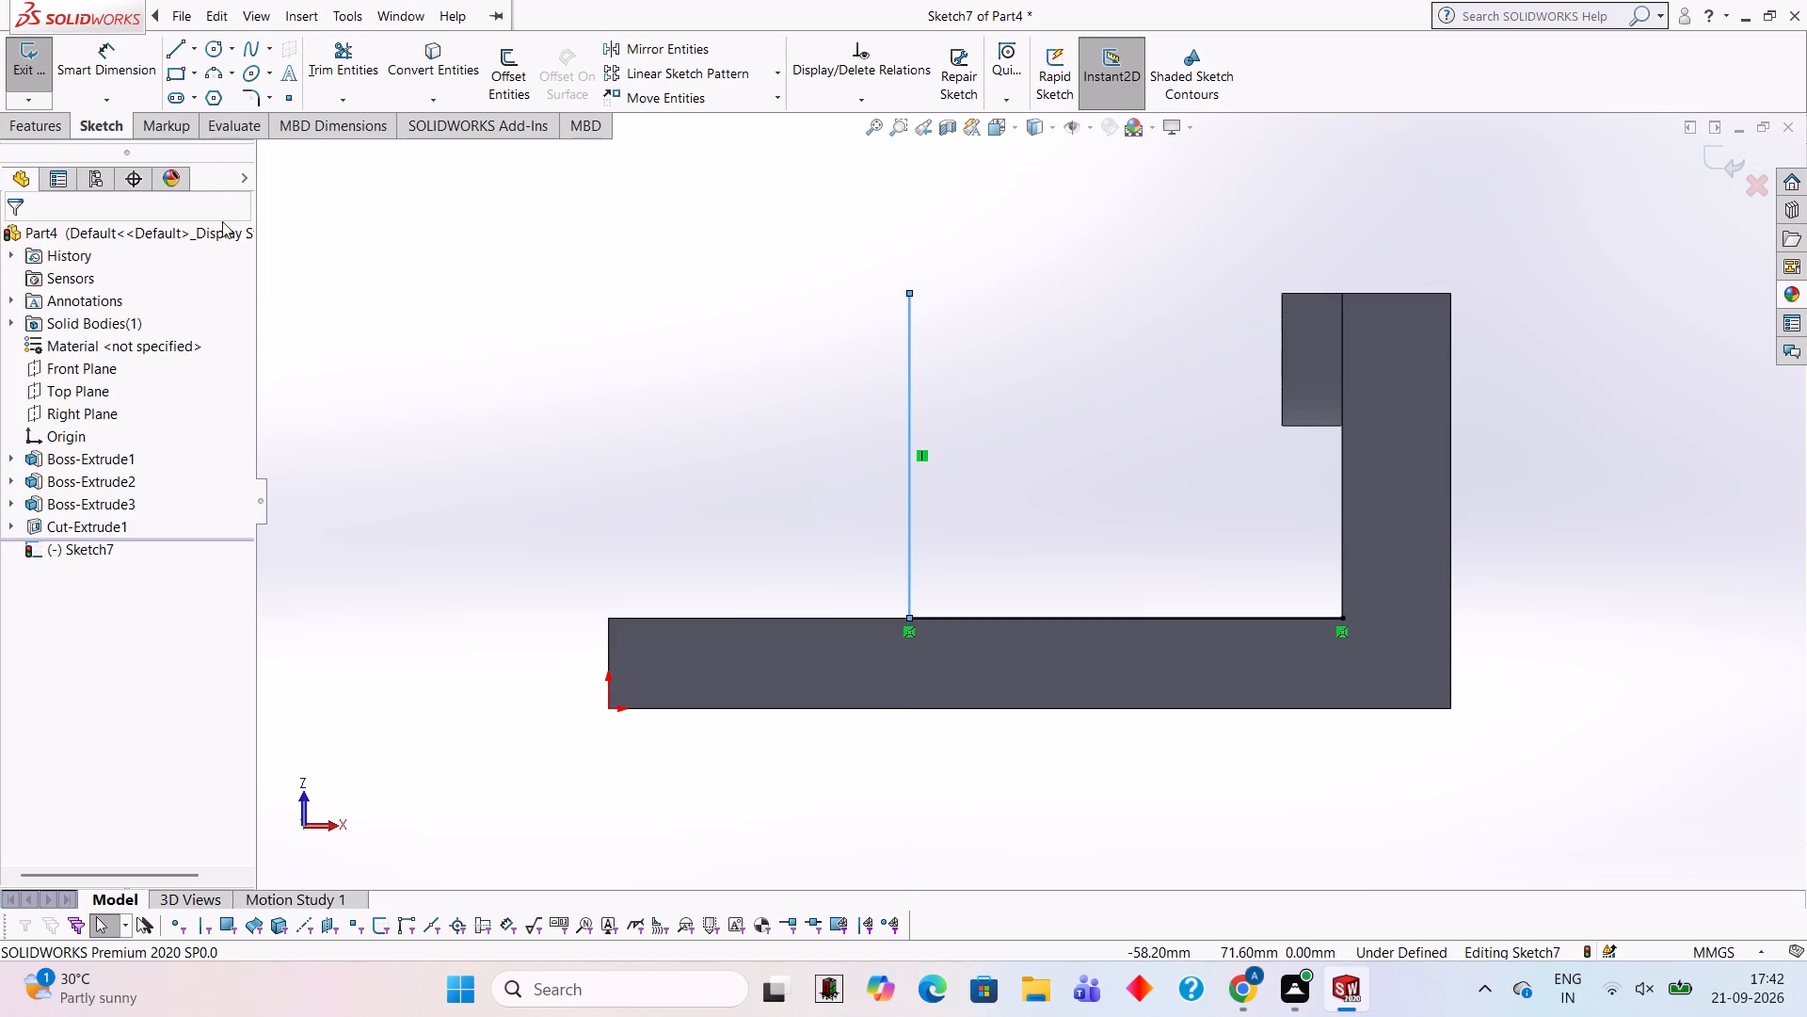
Draw a 50 mm diameter circle centred on the upper end of the vertical line.
click(216, 56)
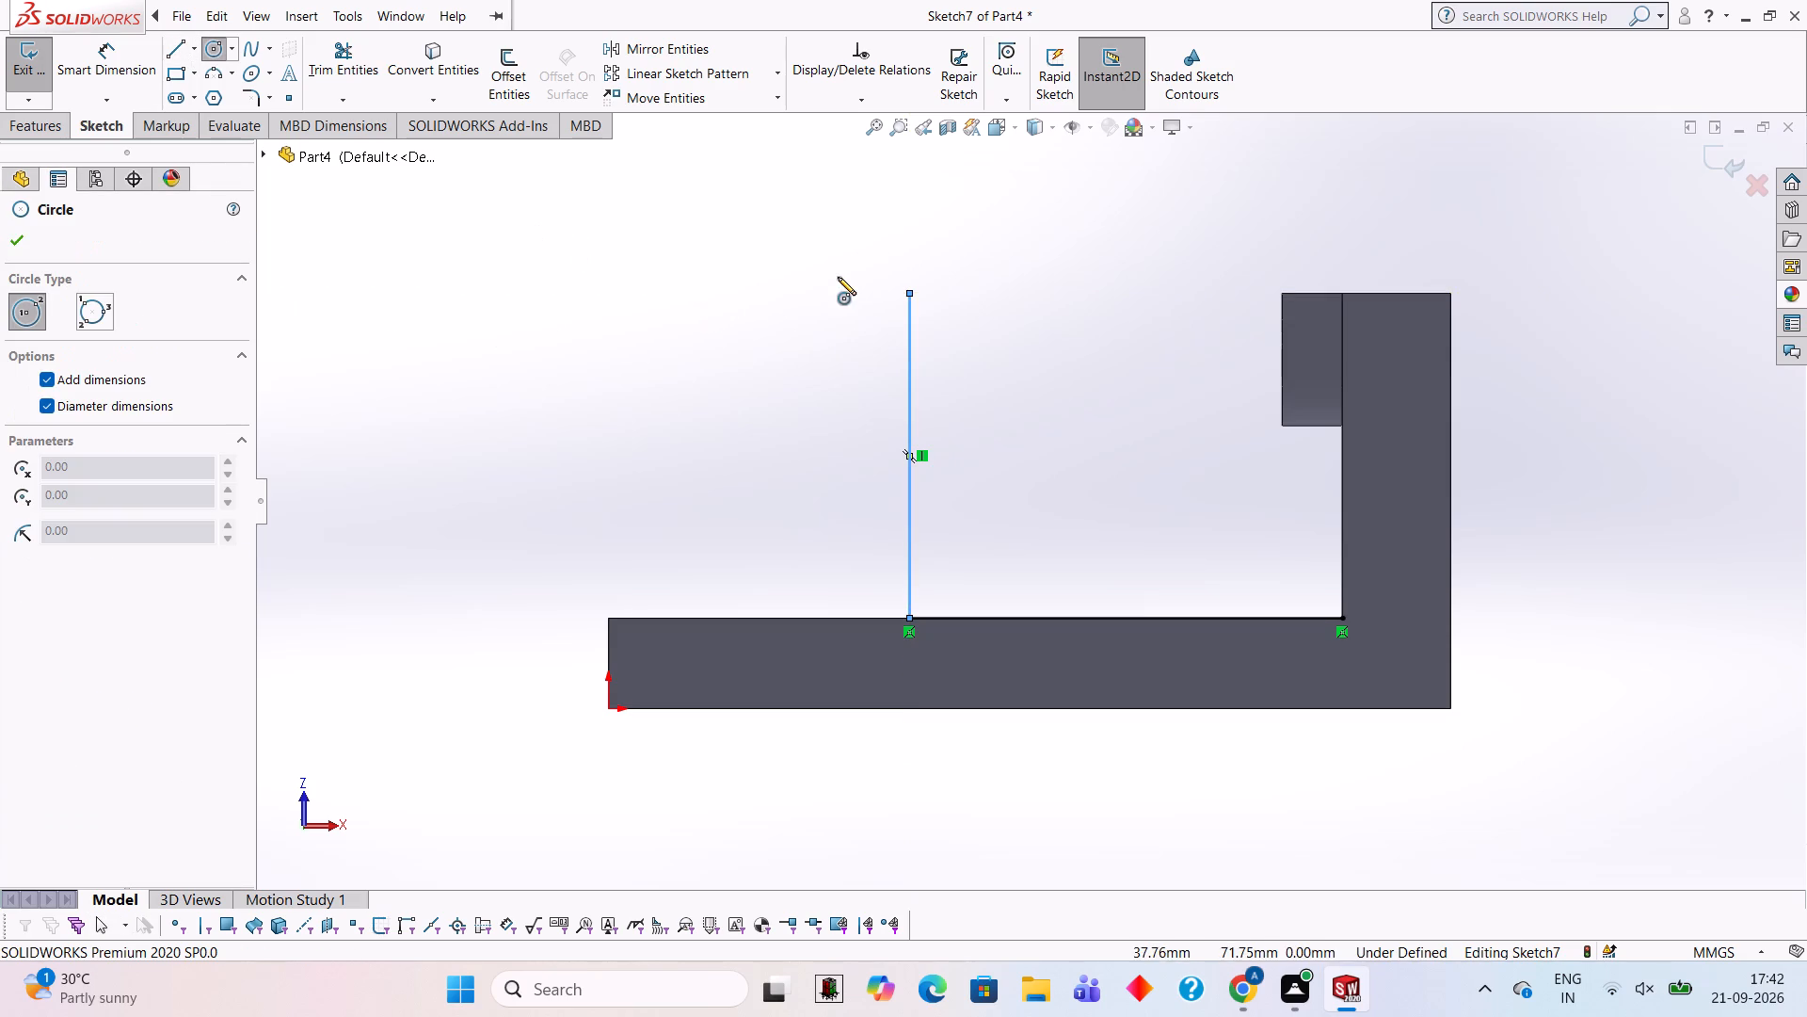
click(913, 295)
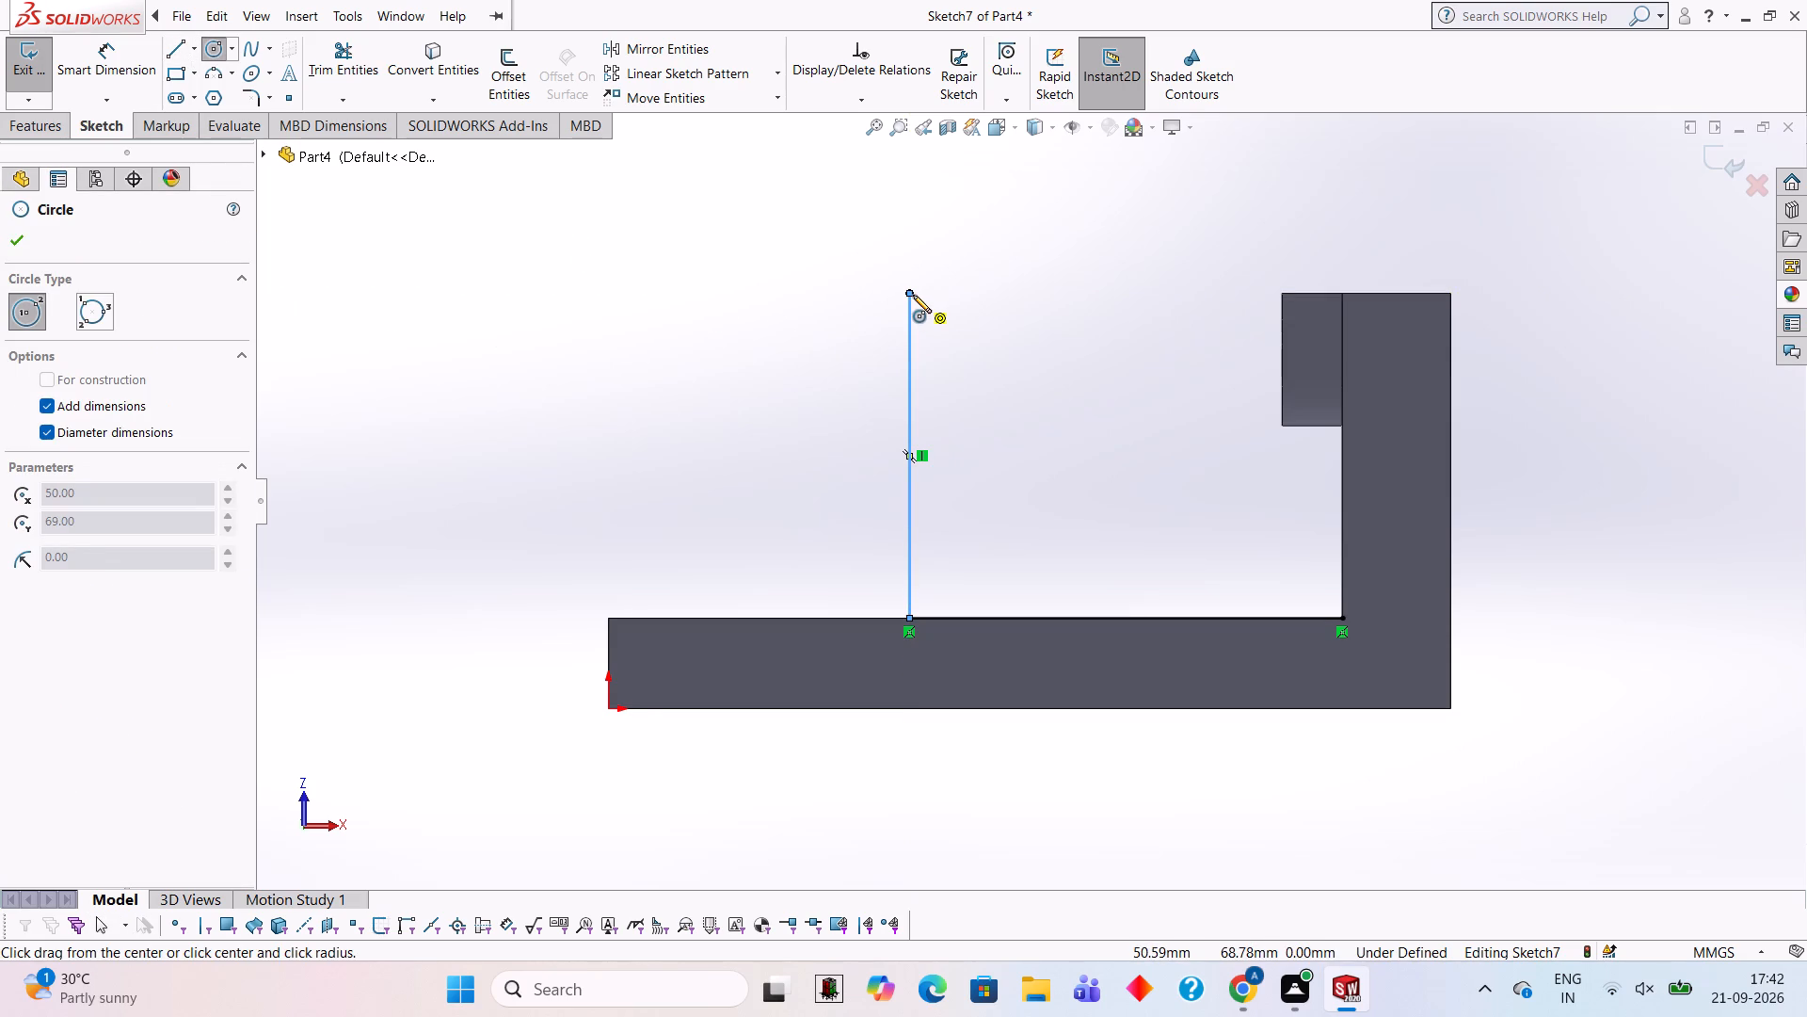
text(50)
key(Return)
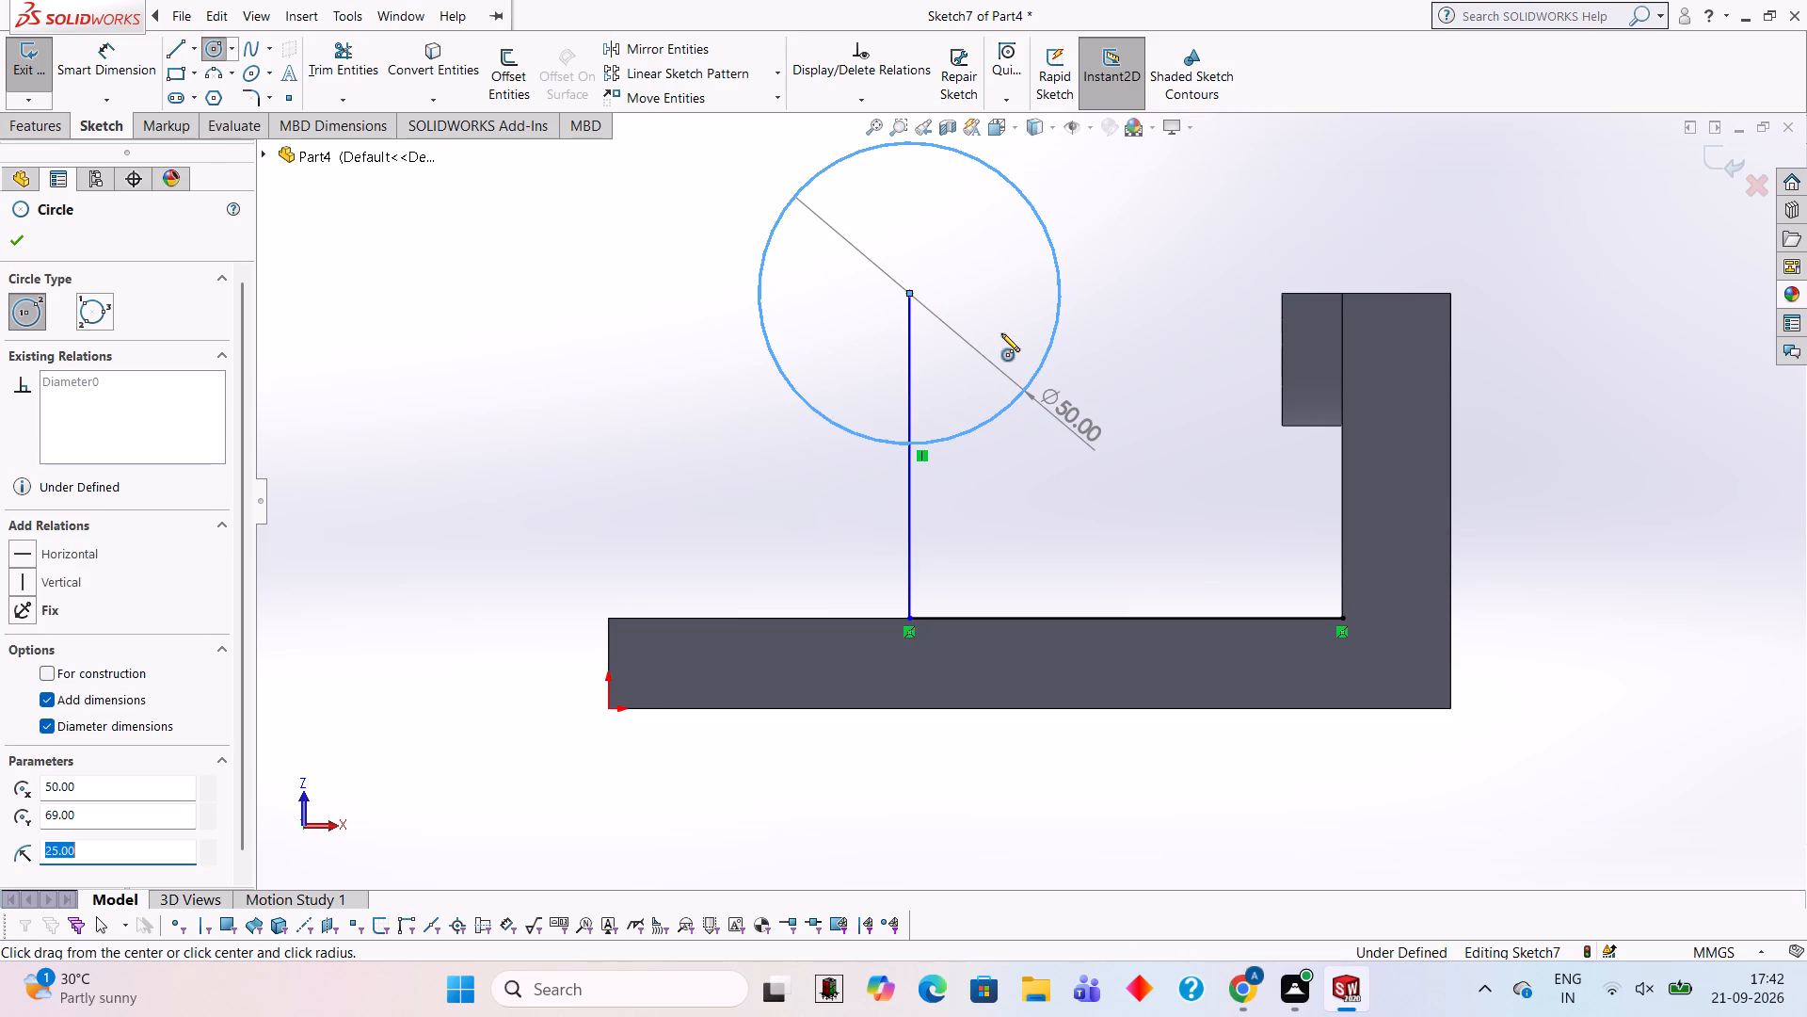
Draw a vertical line from the circle's left quadrant point down to the plate's top edge.
click(174, 52)
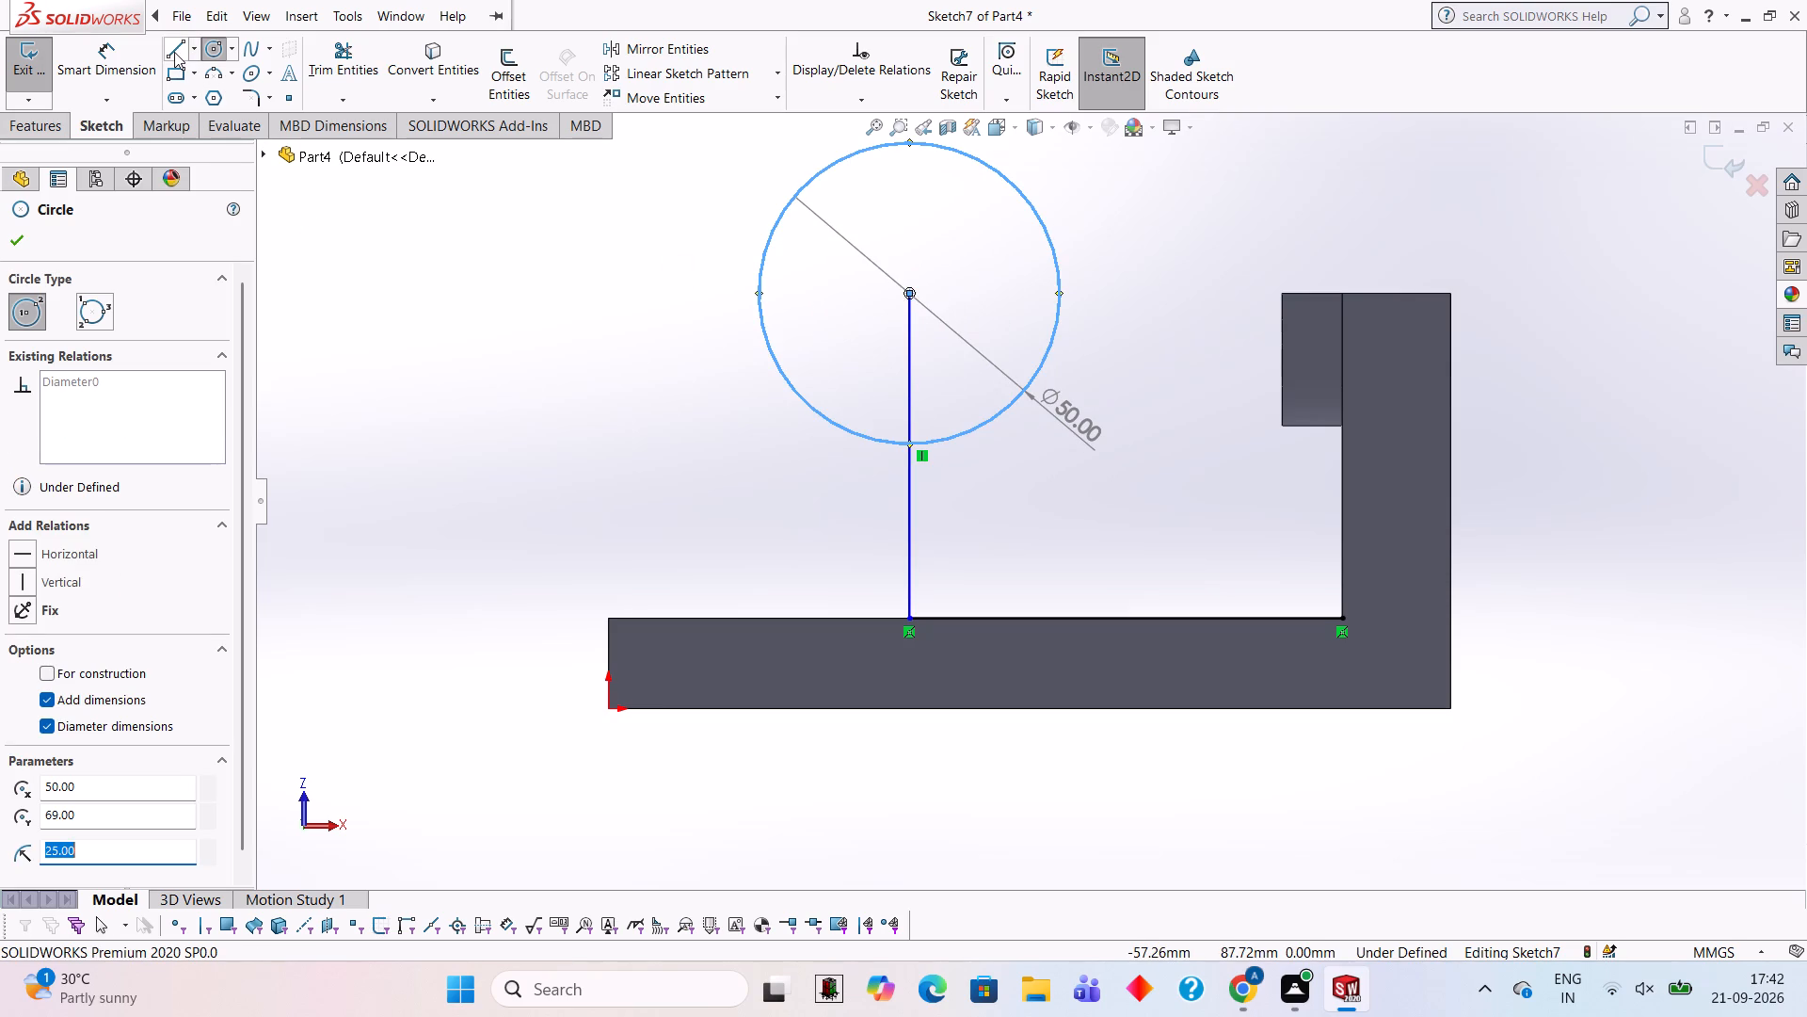
click(759, 295)
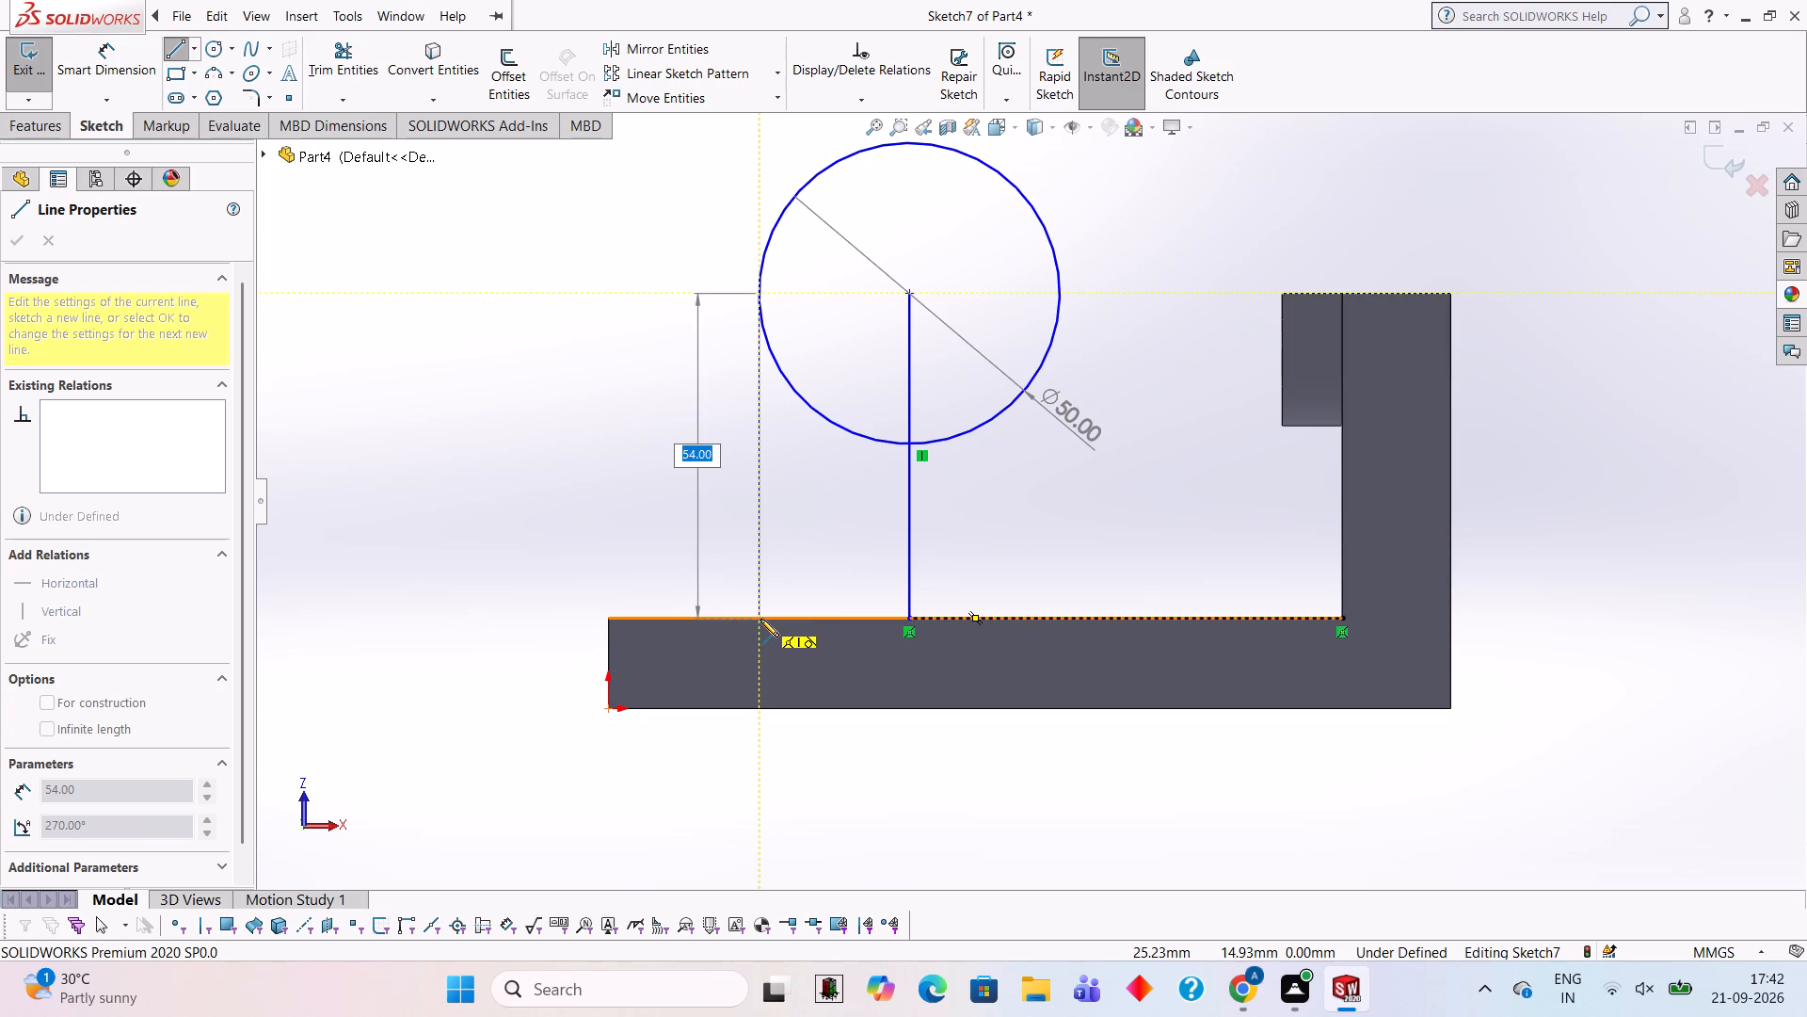
click(760, 619)
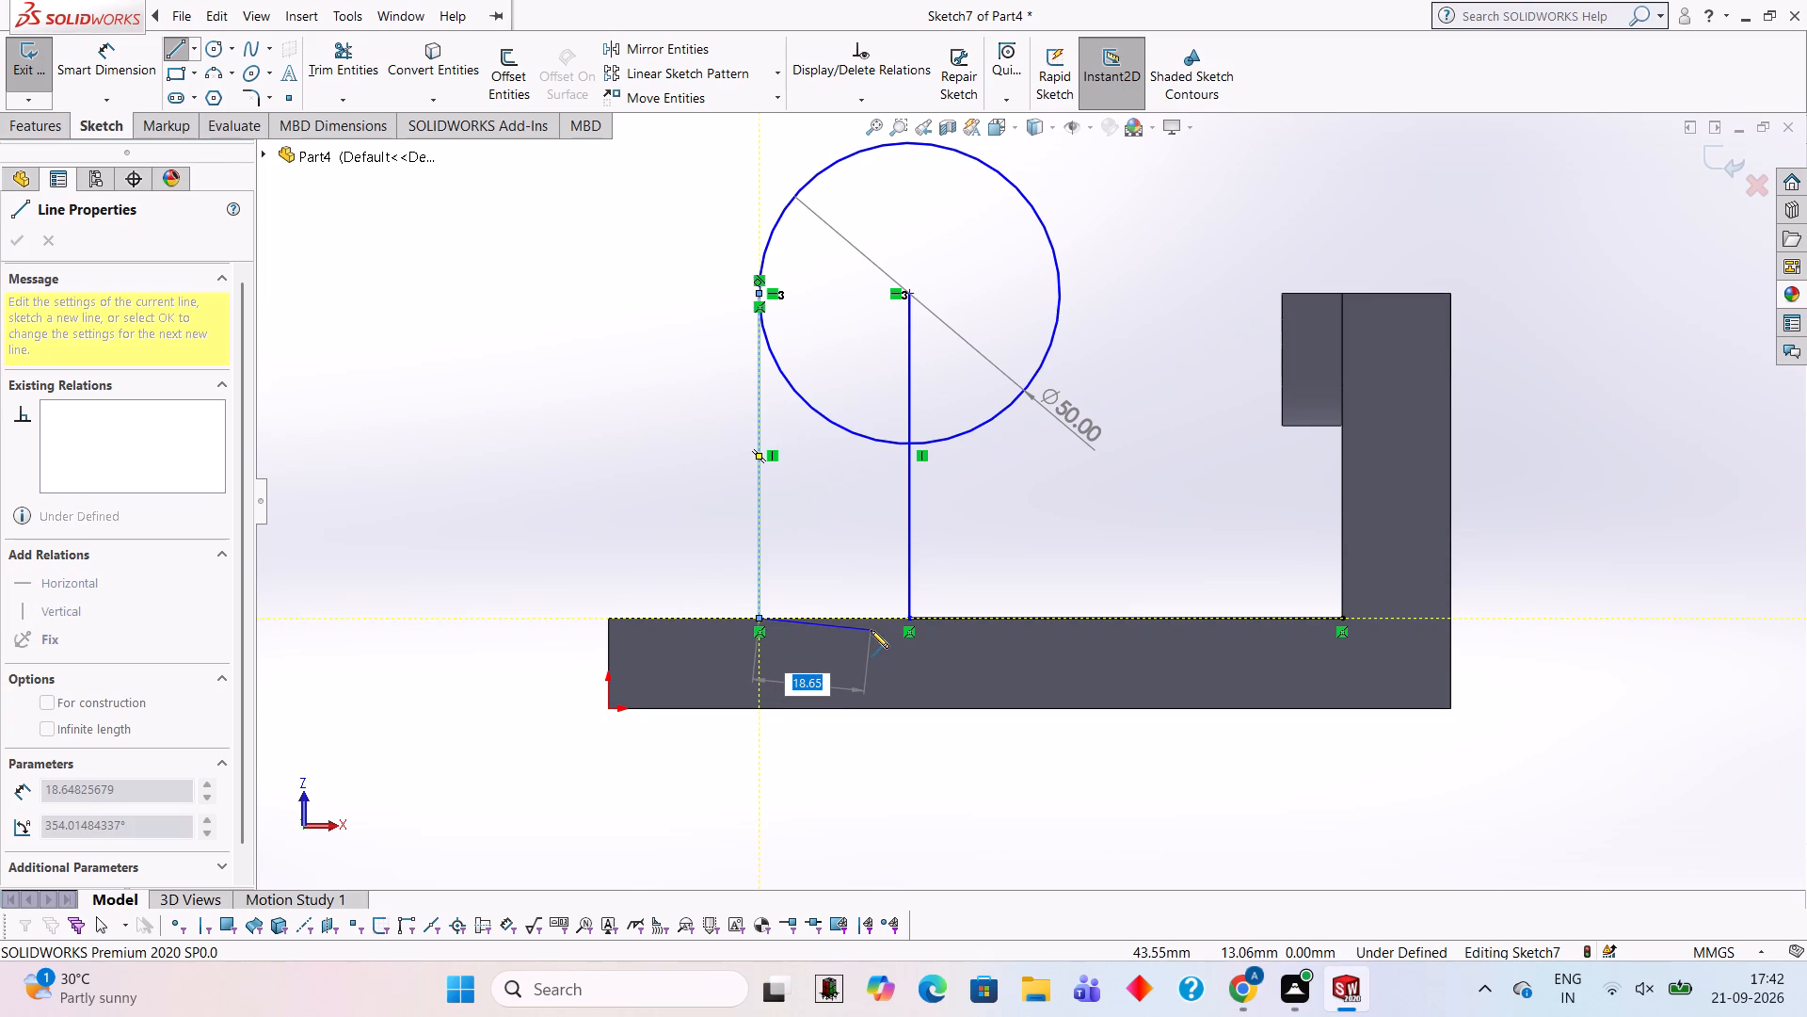
key(Escape)
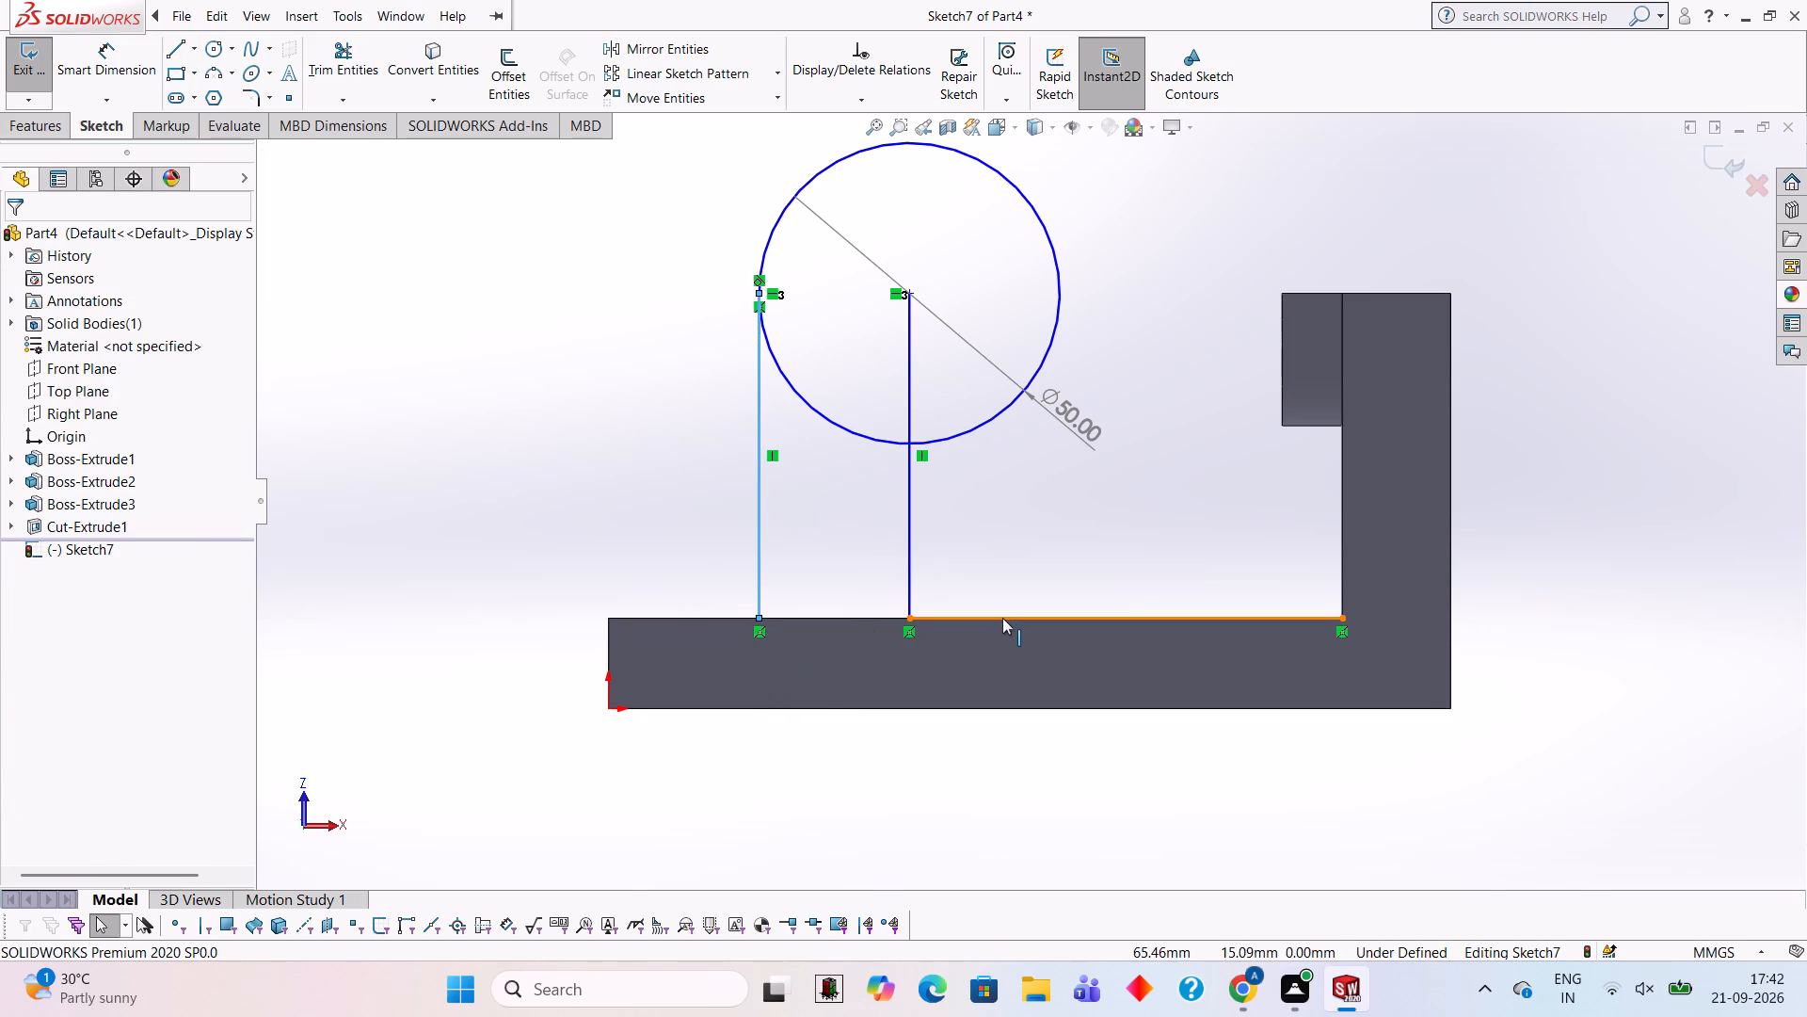
Delete the 72 mm horizontal and 54 mm vertical locating lines.
click(1002, 618)
key(Delete)
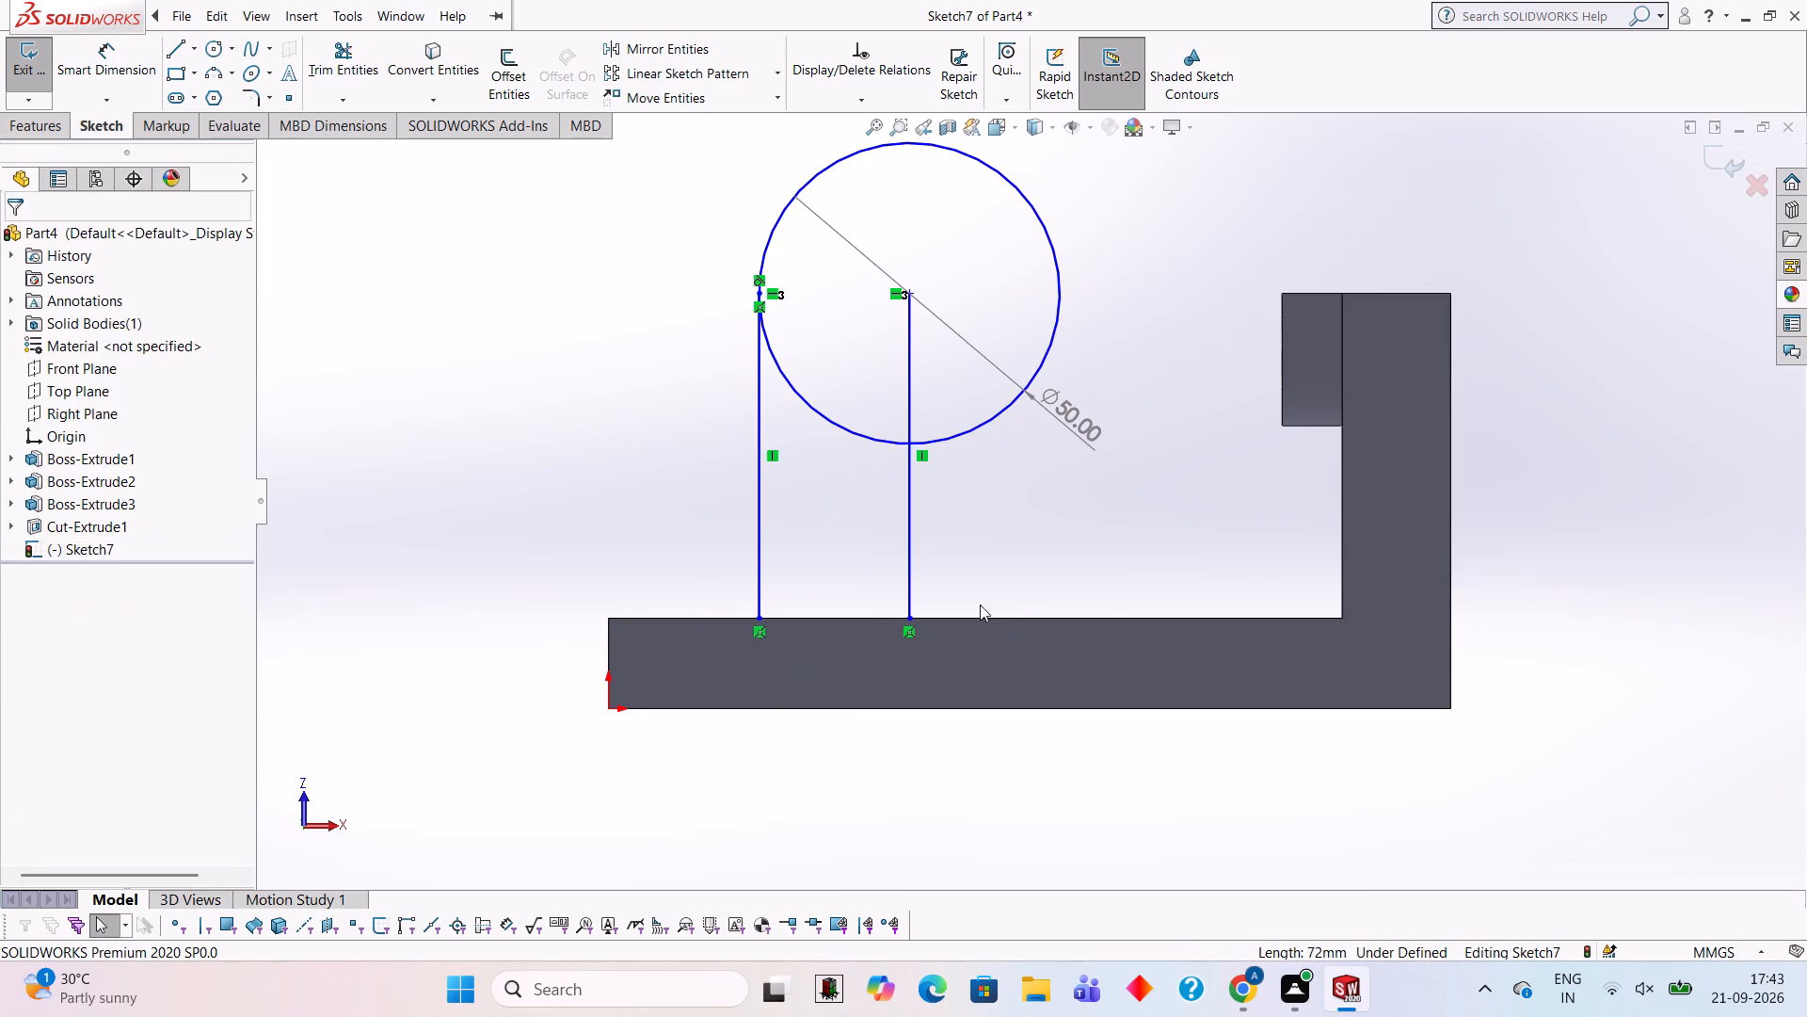
click(908, 557)
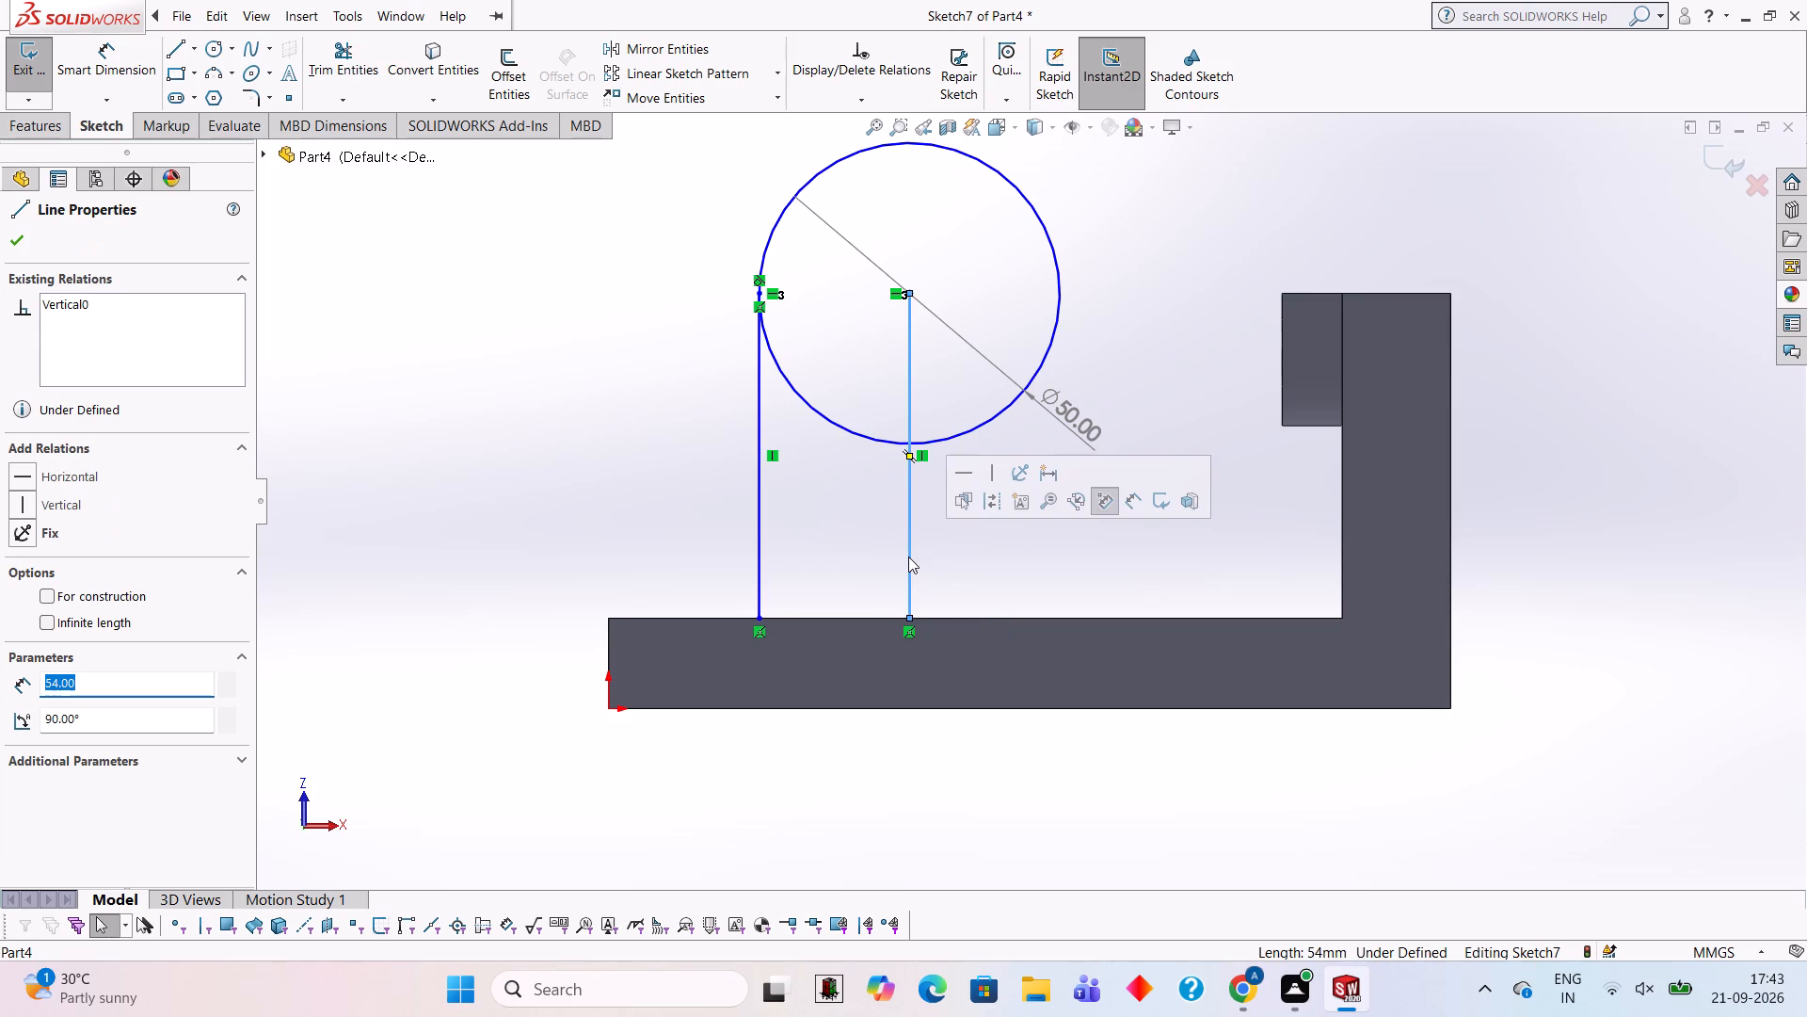
key(Delete)
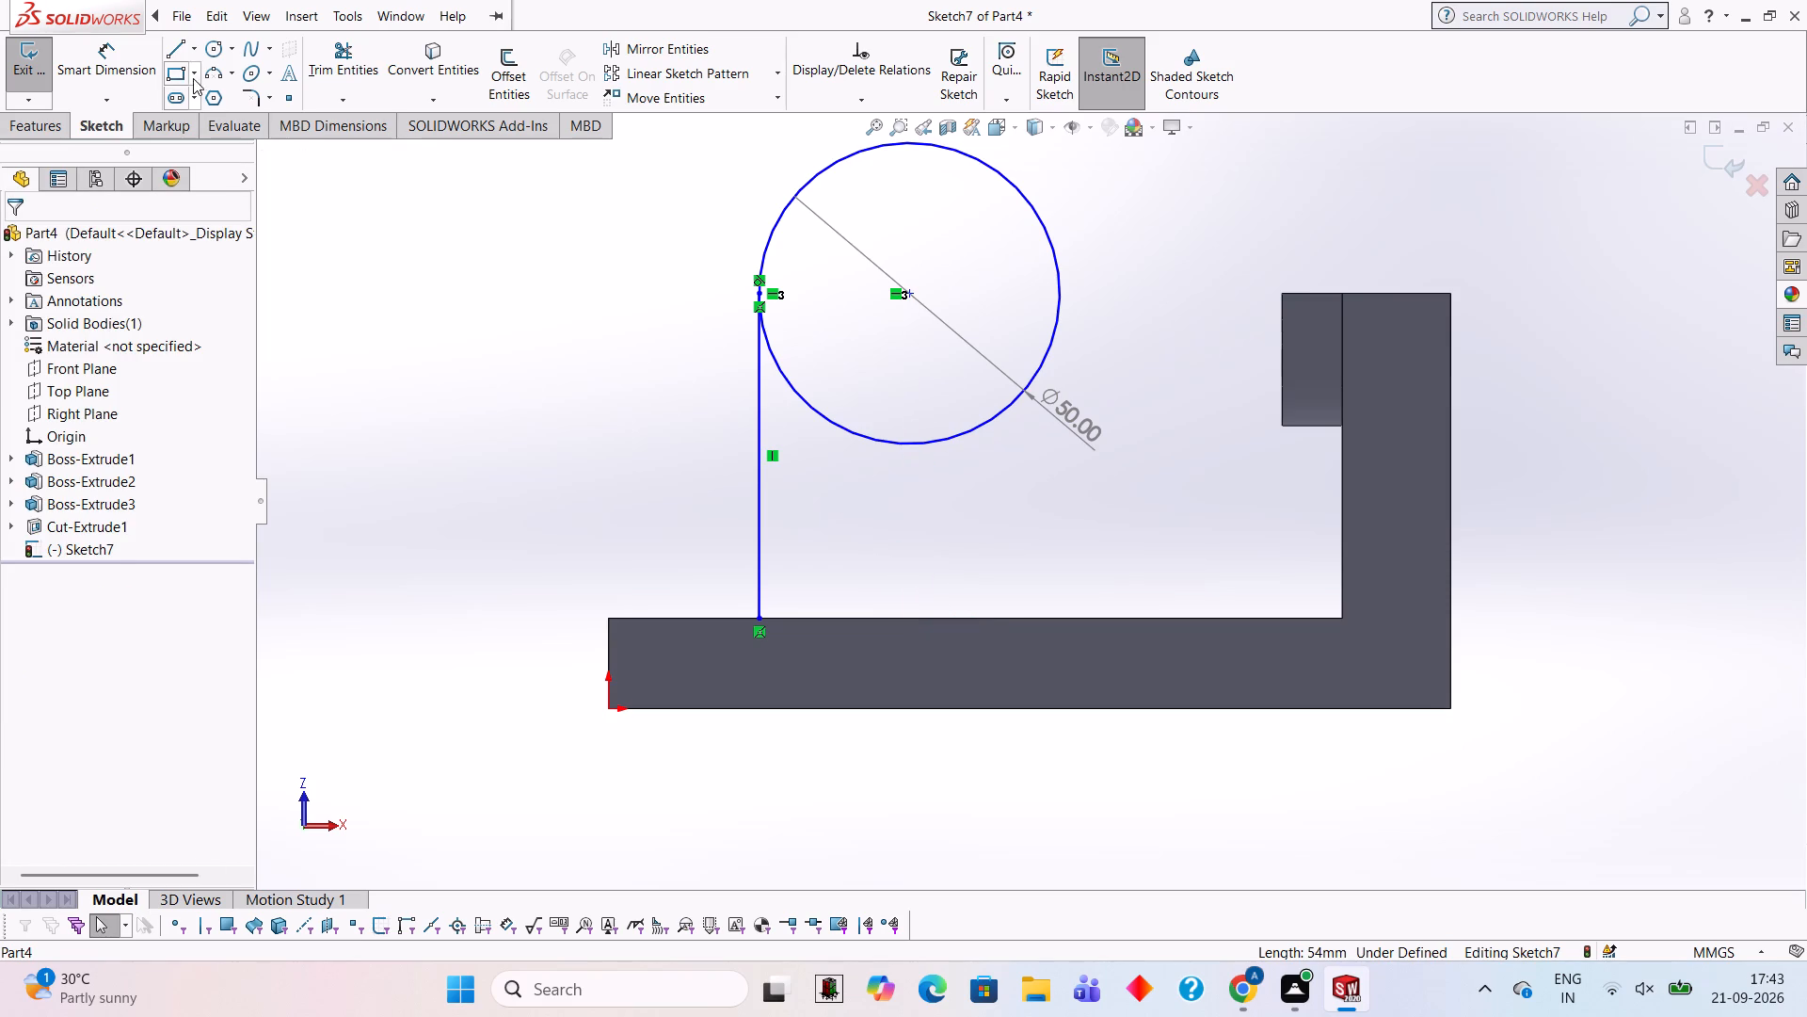
Draw a line across the circle's horizontal diameter, down from its right quadrant to the plate's top edge, and back to the left vertical line.
click(178, 49)
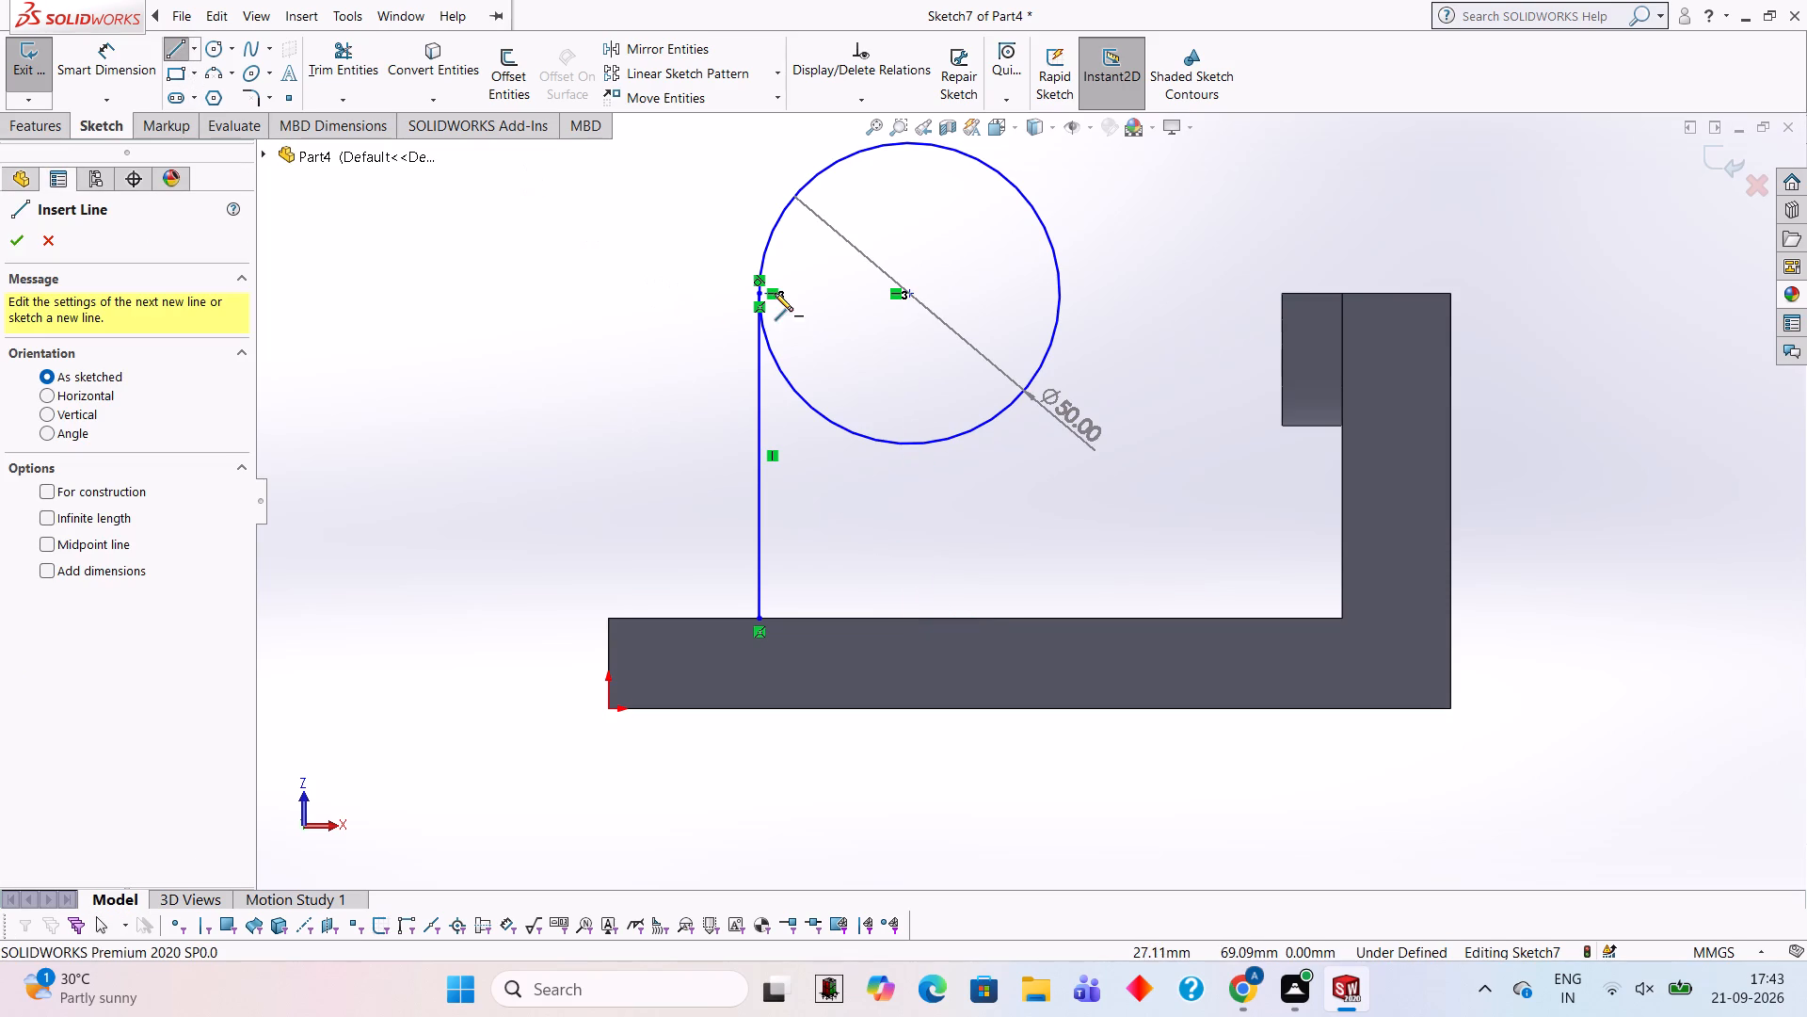
click(757, 293)
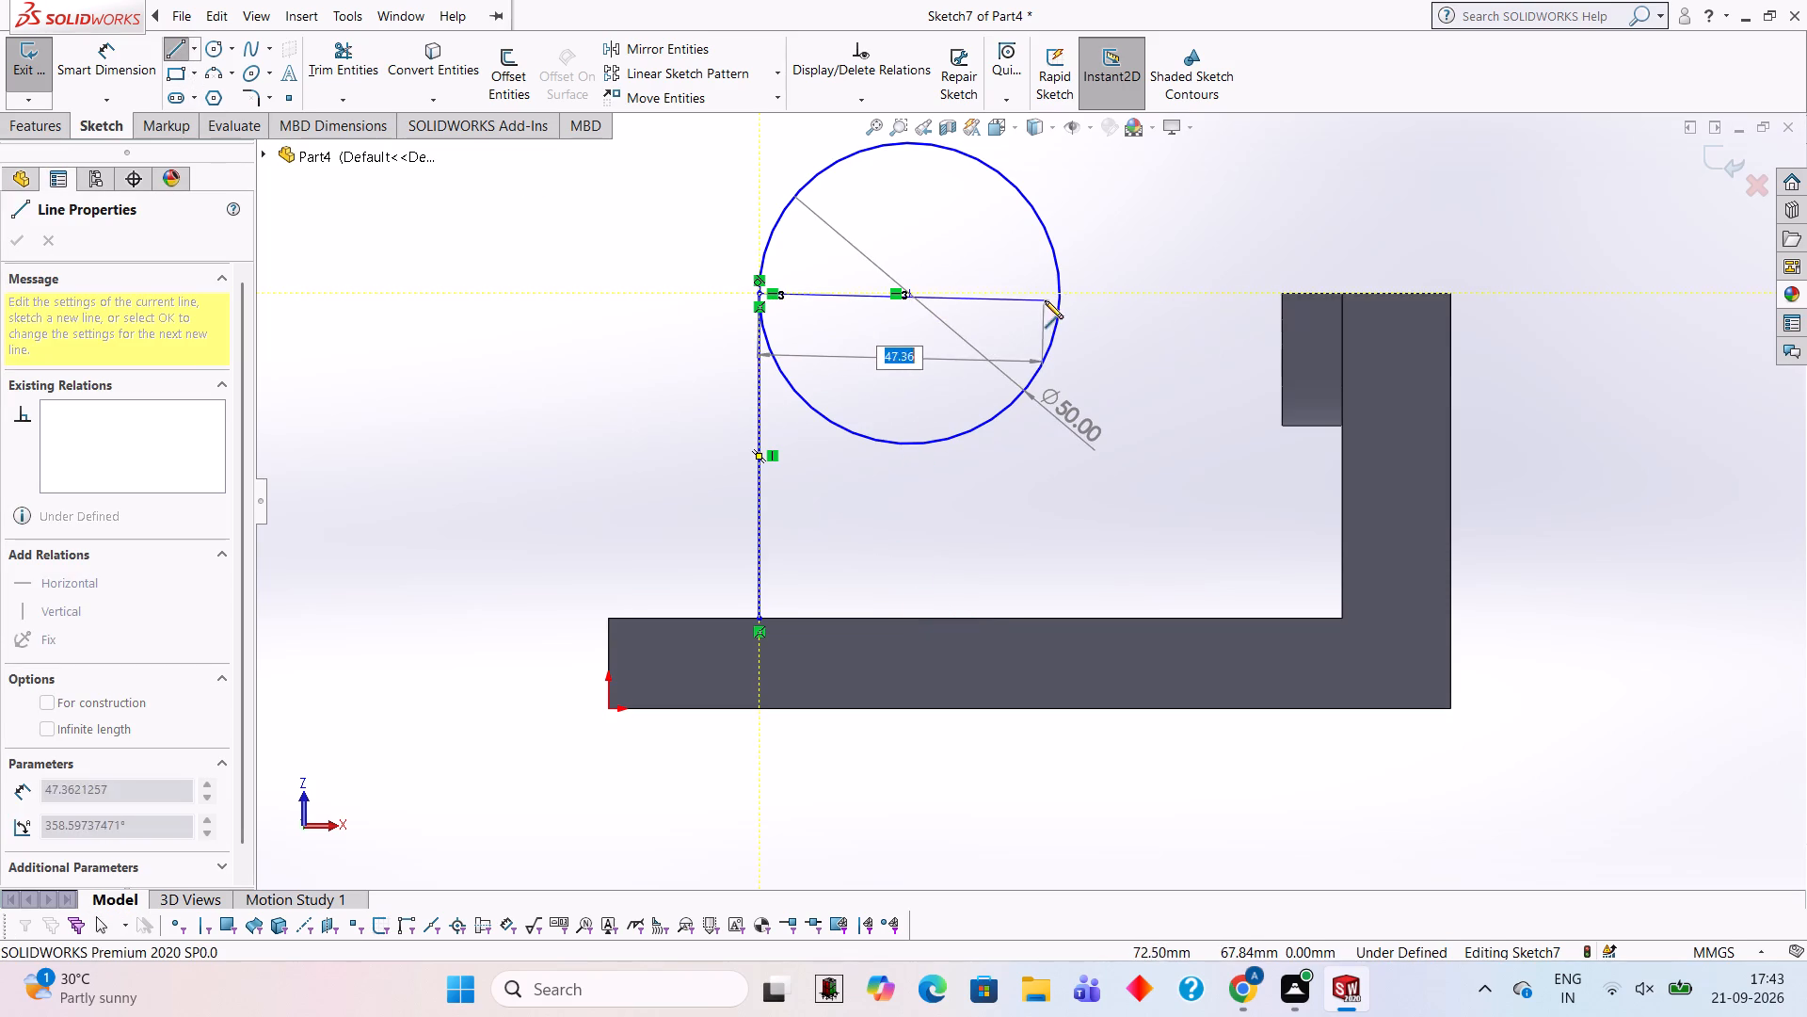
click(1063, 294)
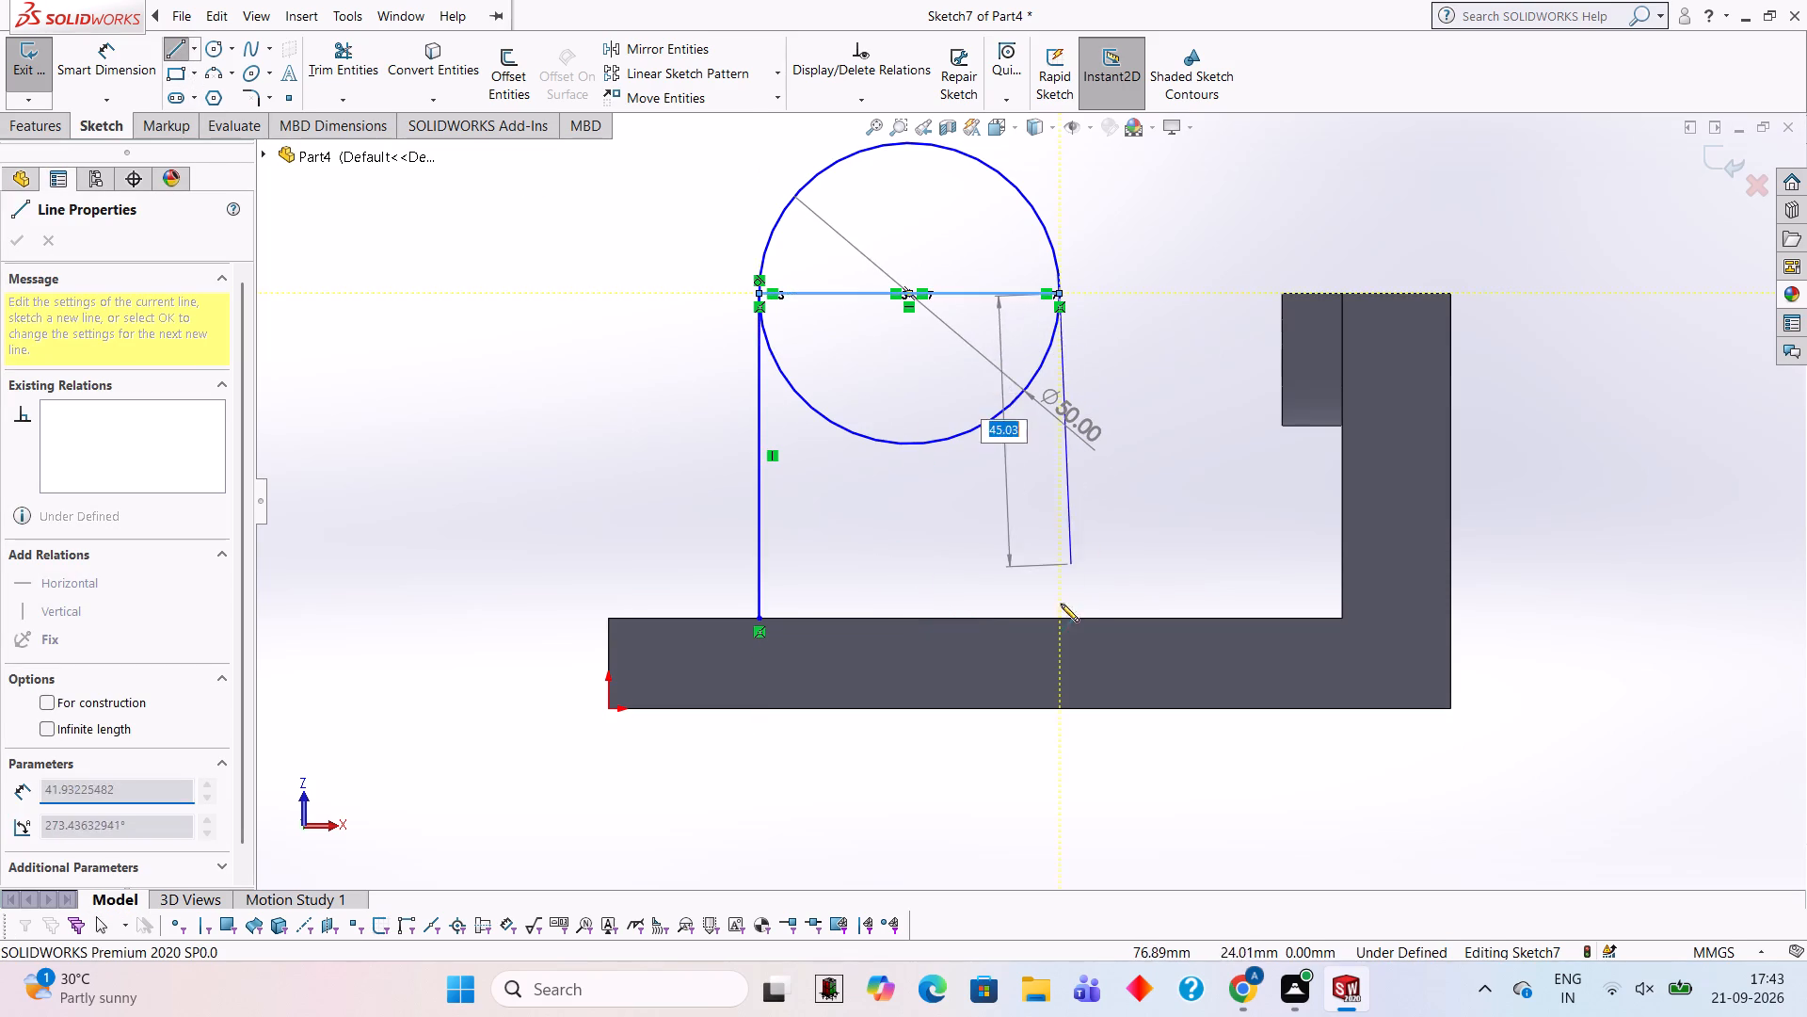
click(1059, 619)
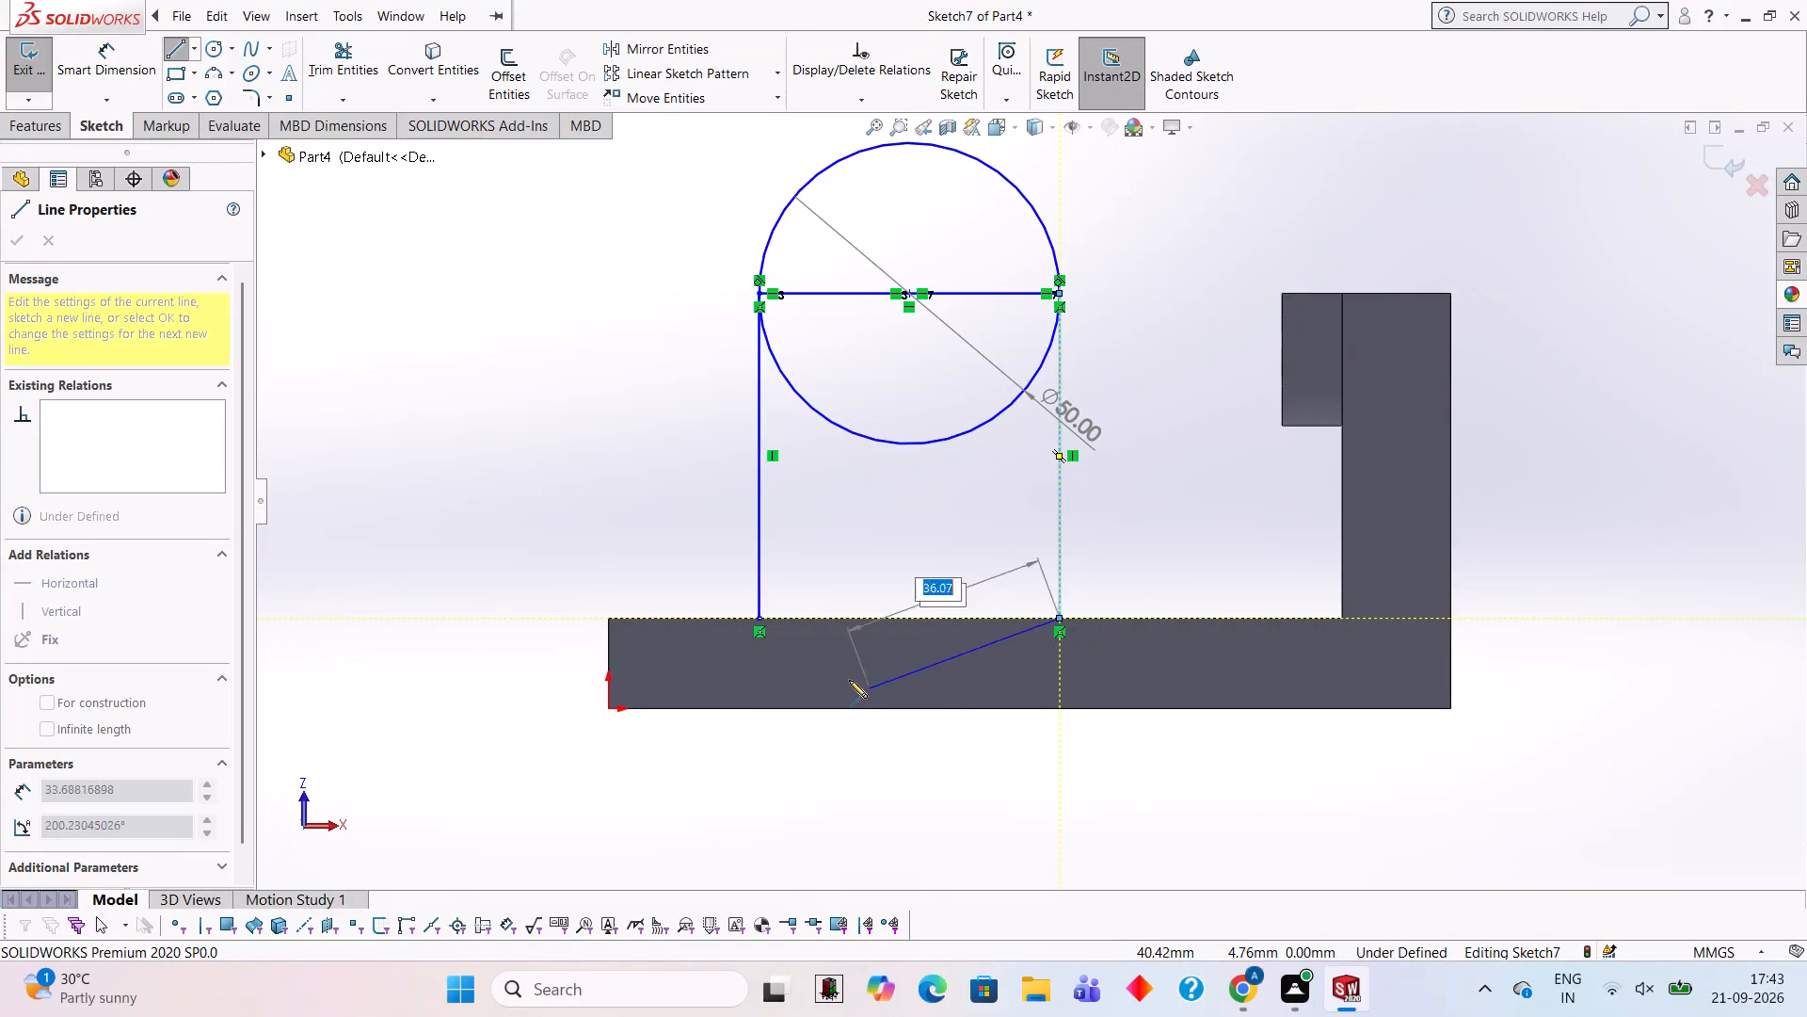
click(759, 617)
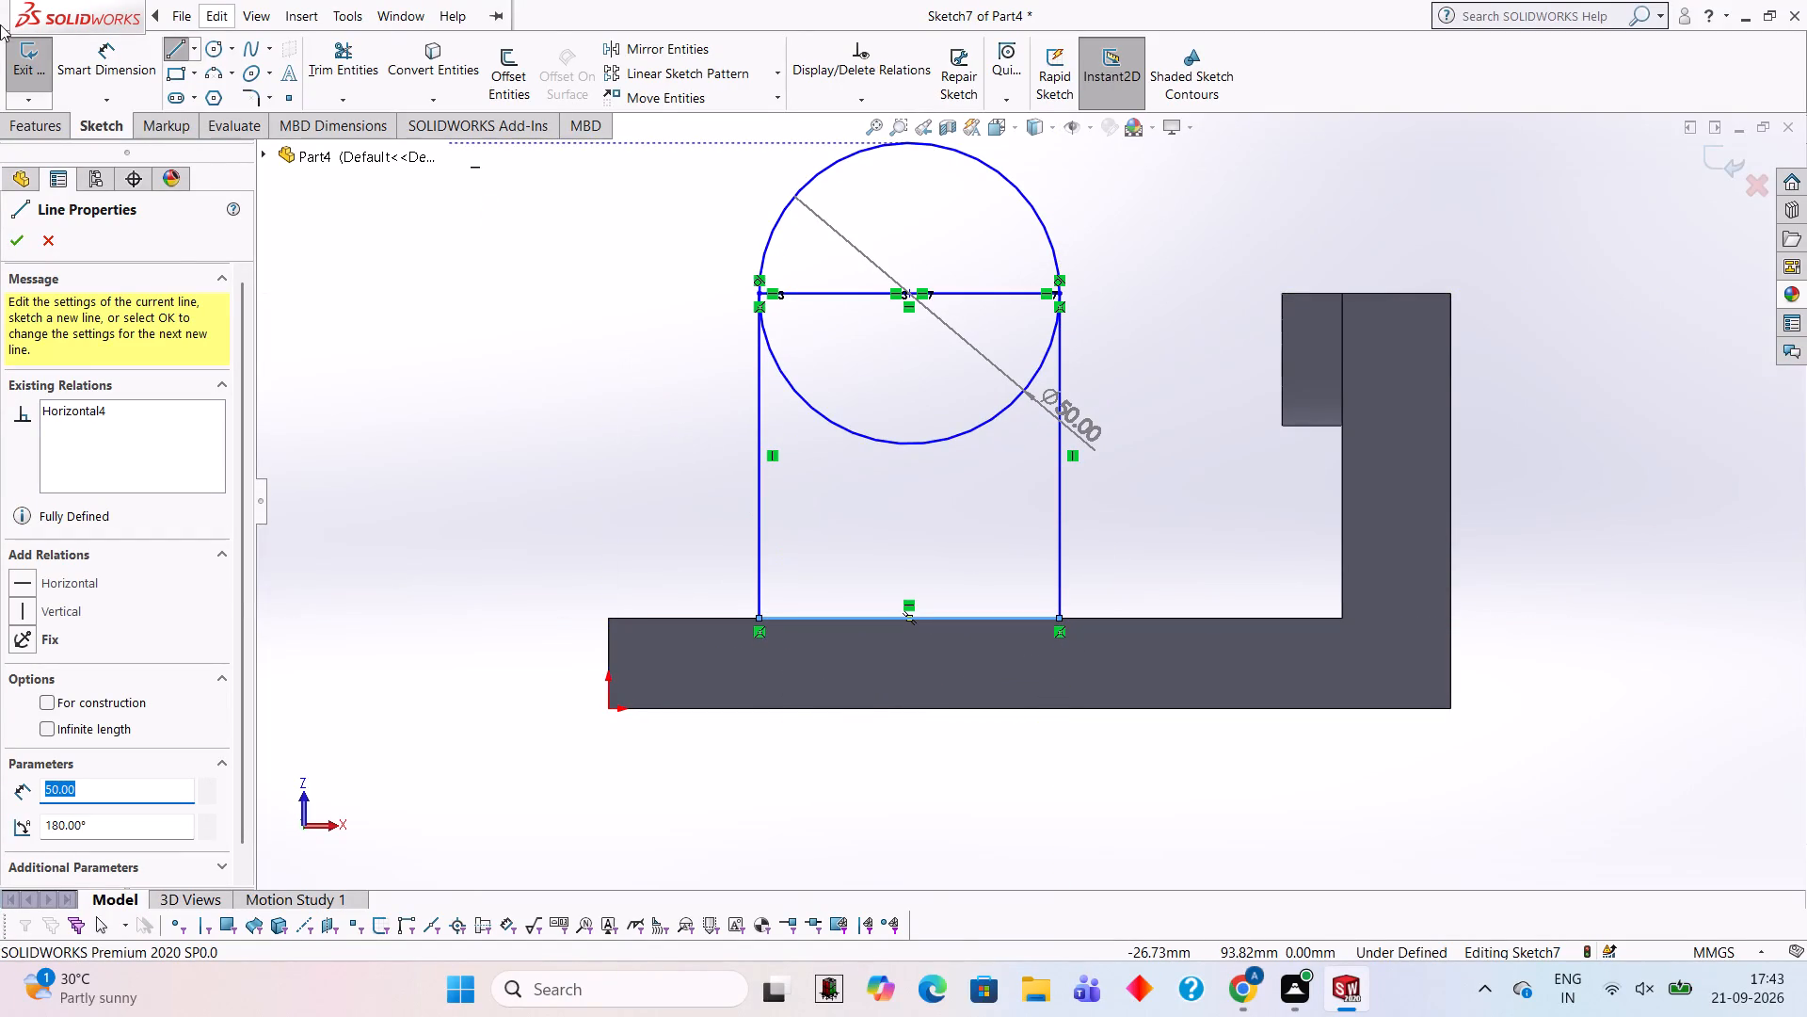
click(676, 229)
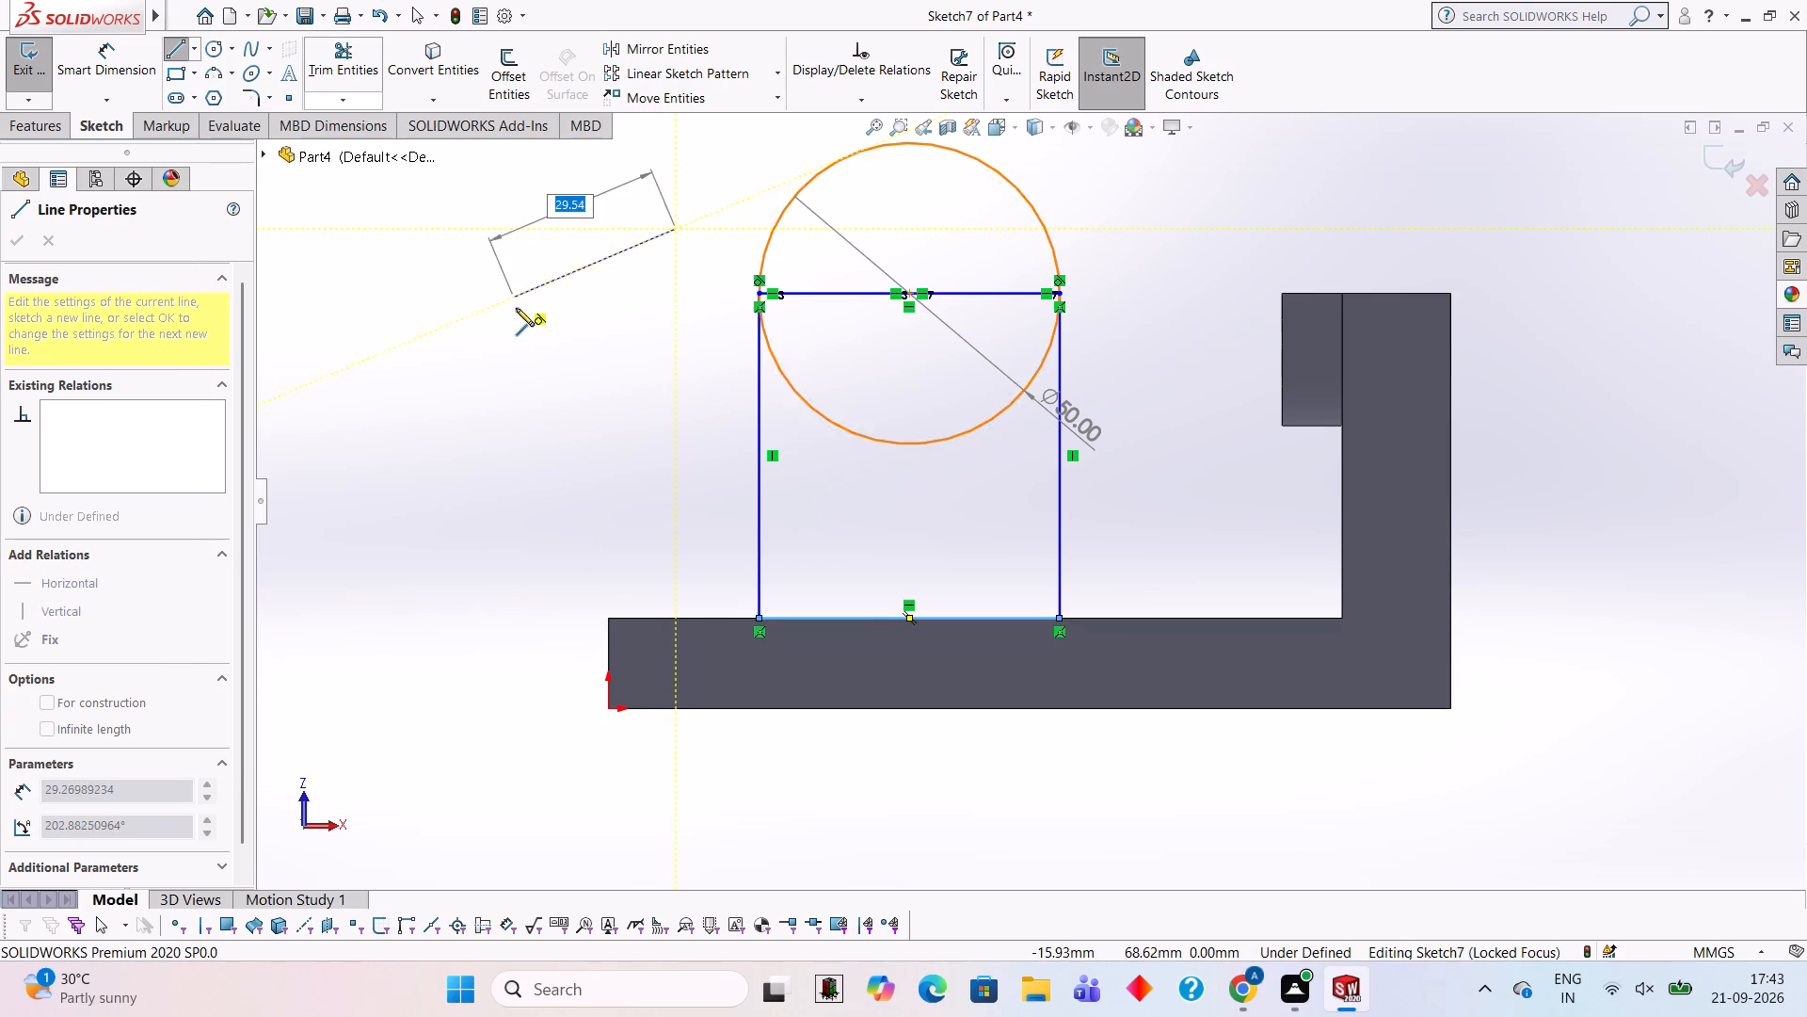
key(Escape)
Trim away the circle's lower half and the diameter line to leave a round-topped profile.
click(357, 57)
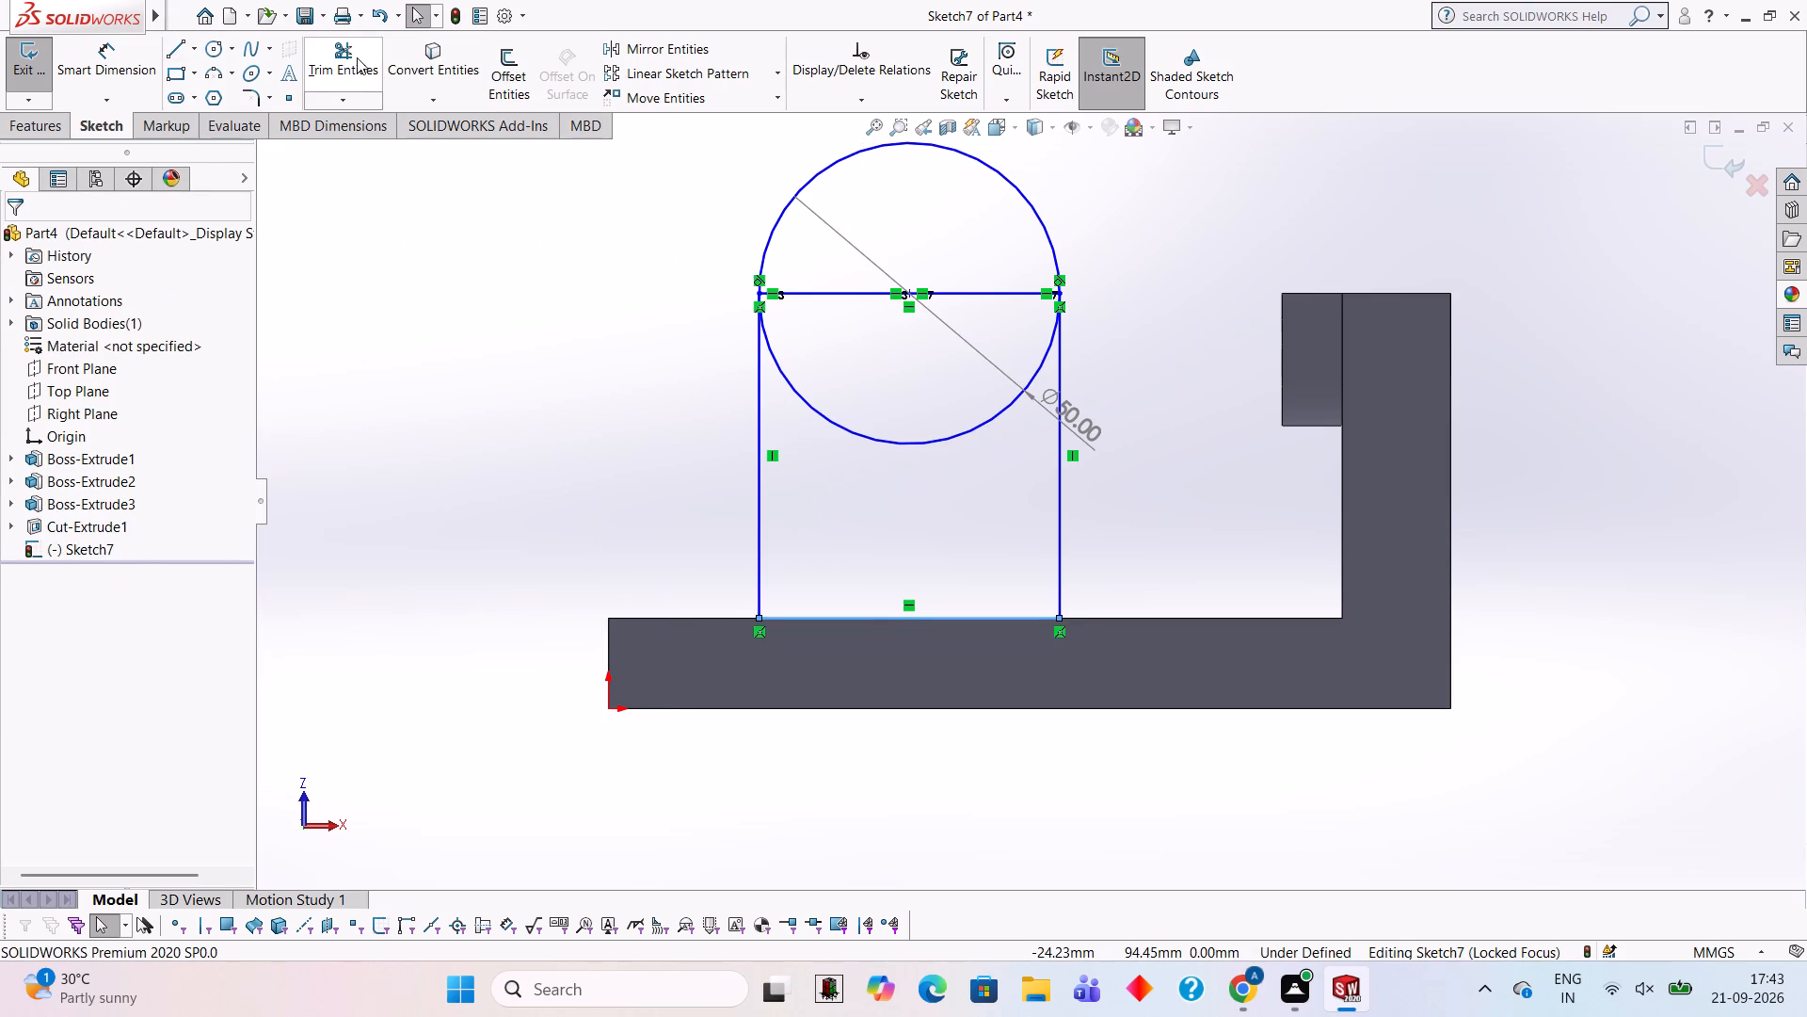
click(872, 435)
click(847, 290)
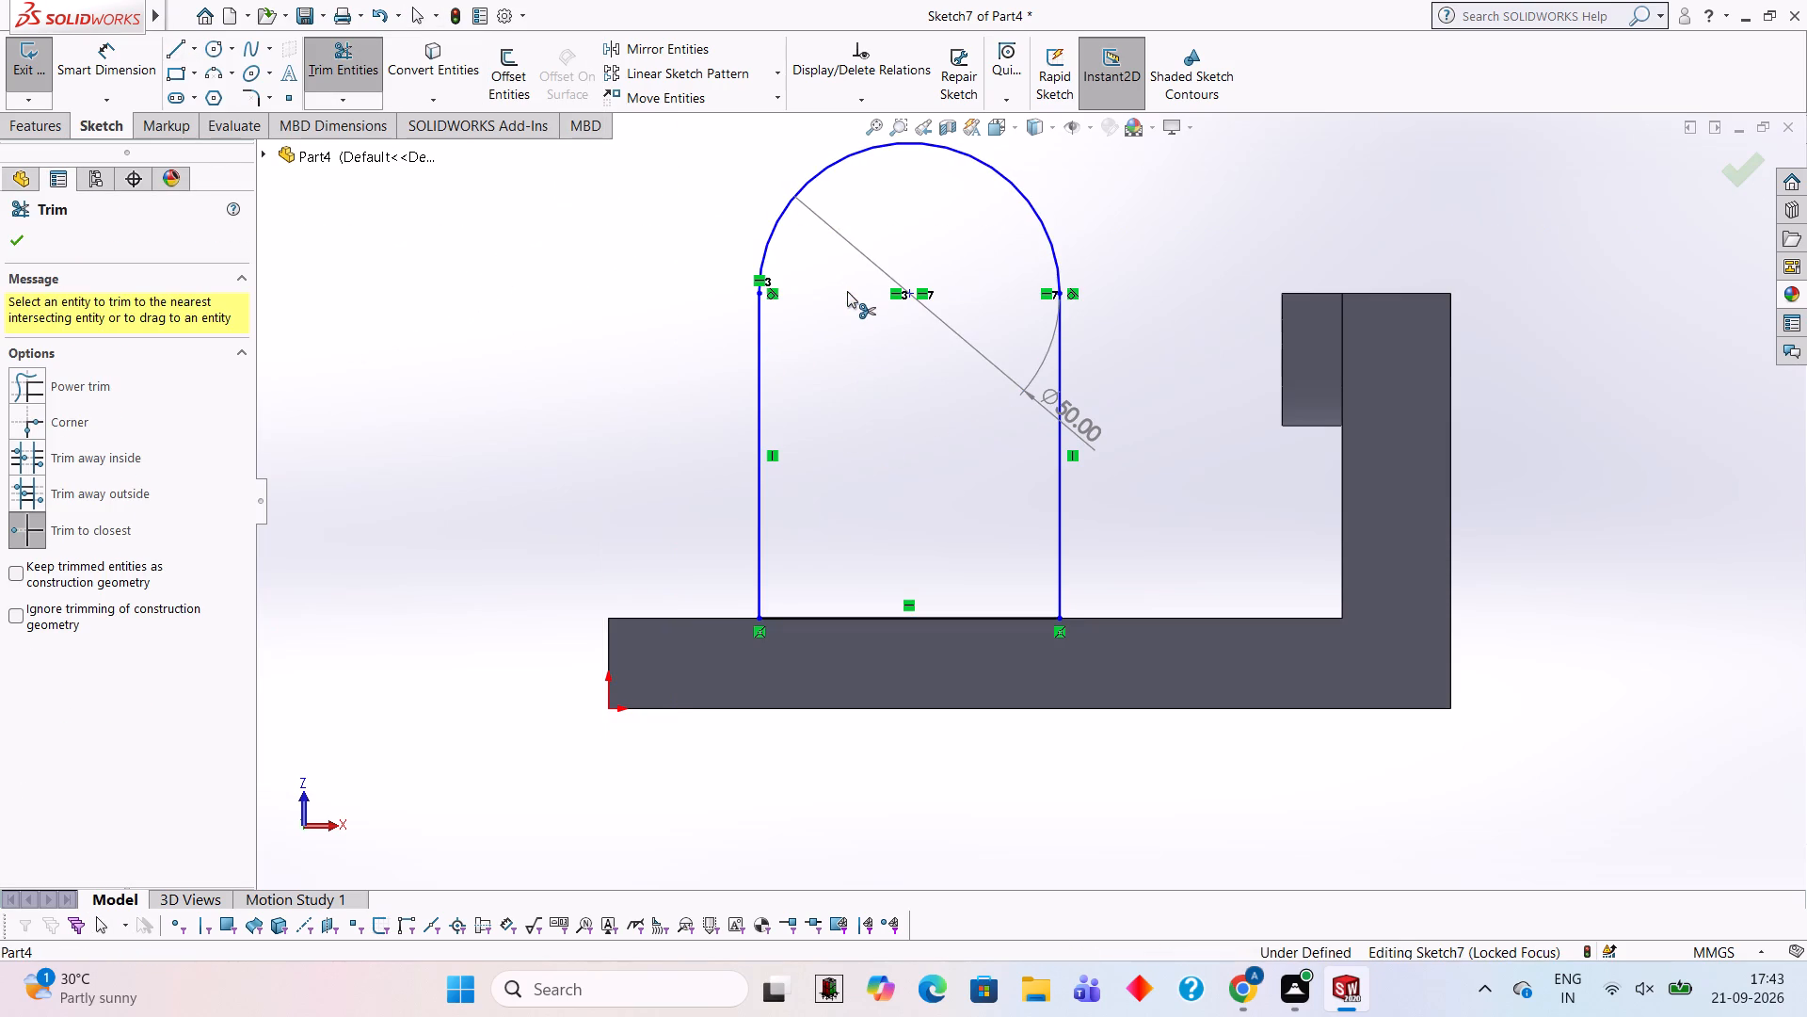
Extrude the round-topped profile 22 mm blind in the reversed direction, merged with the part.
scroll(879, 345, up, 1)
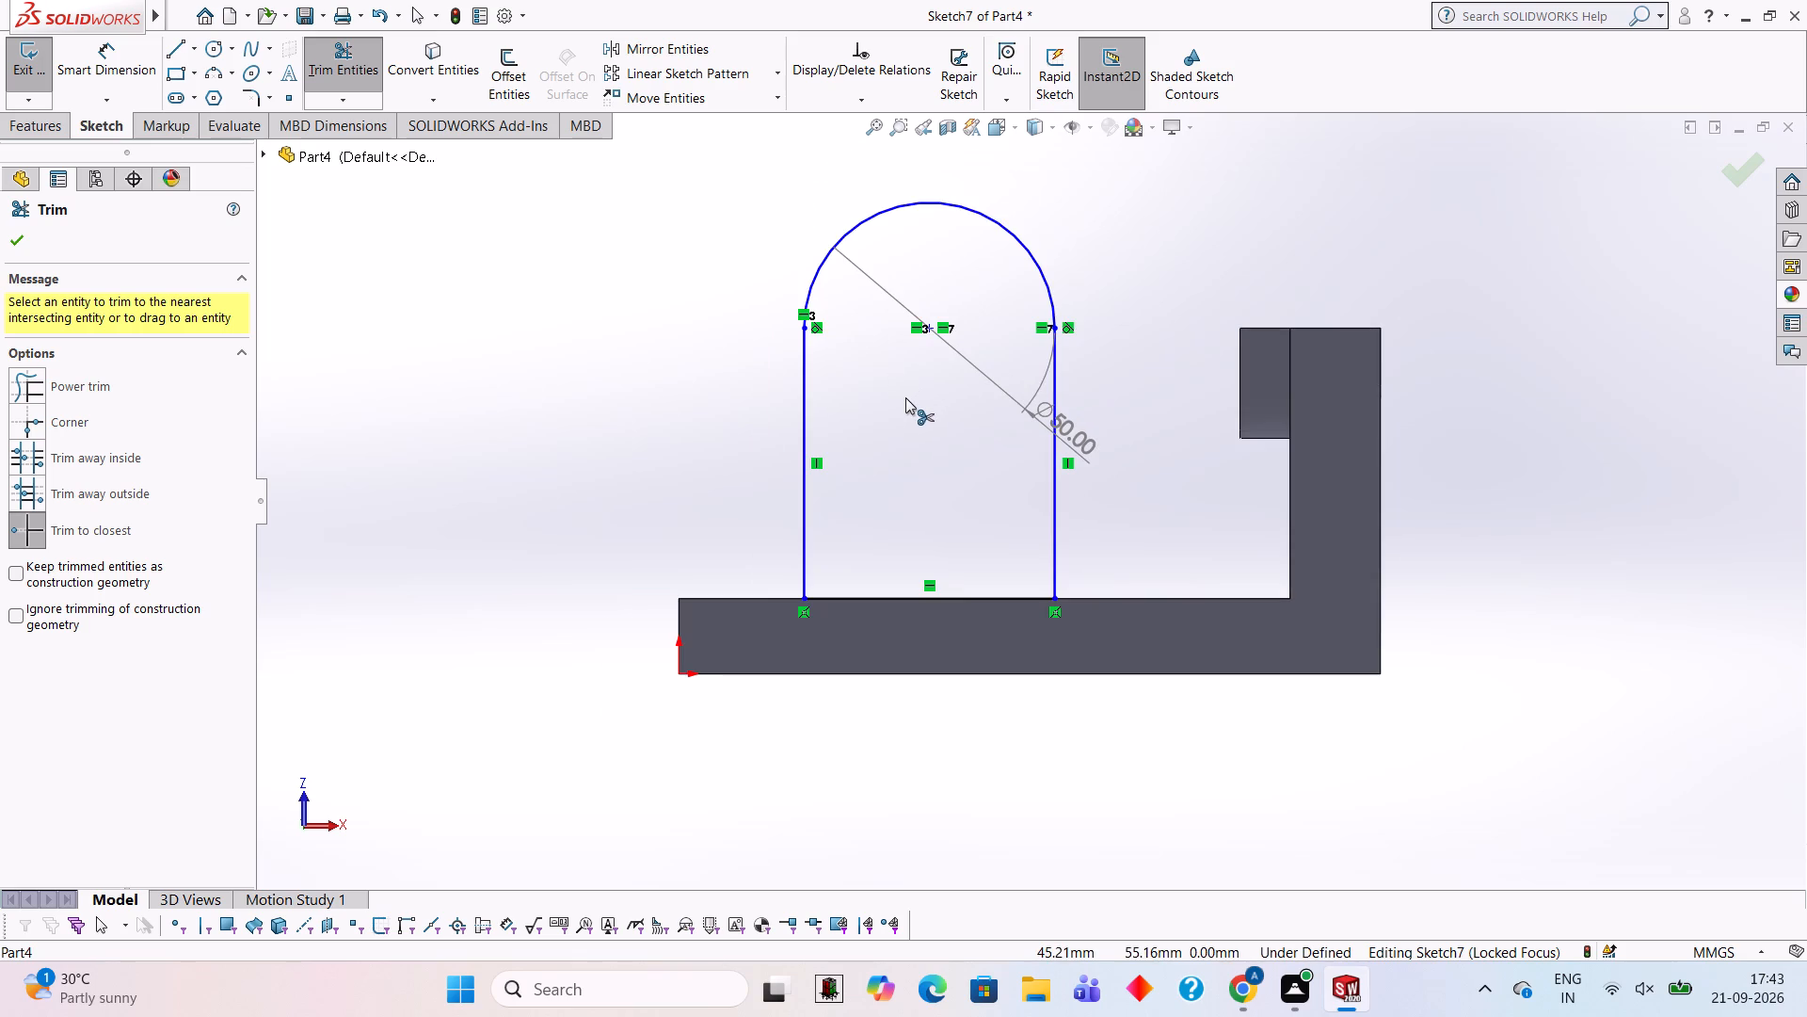
click(20, 121)
click(32, 73)
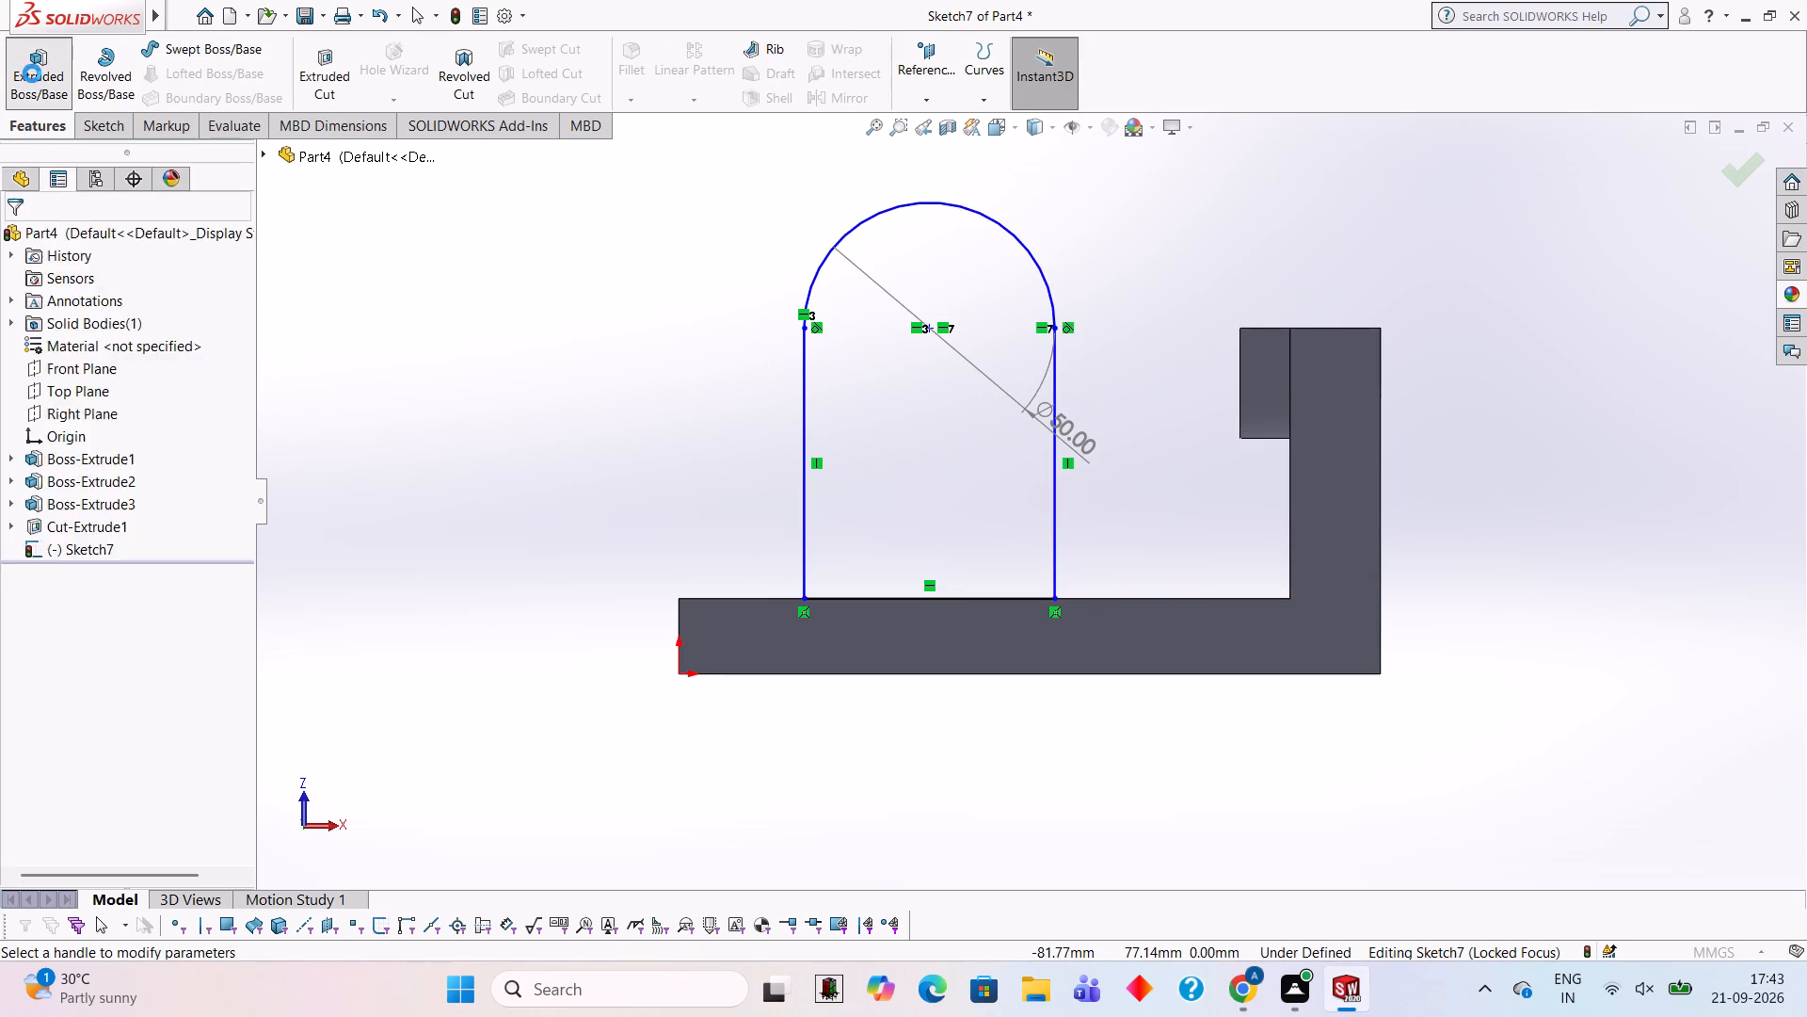
click(20, 377)
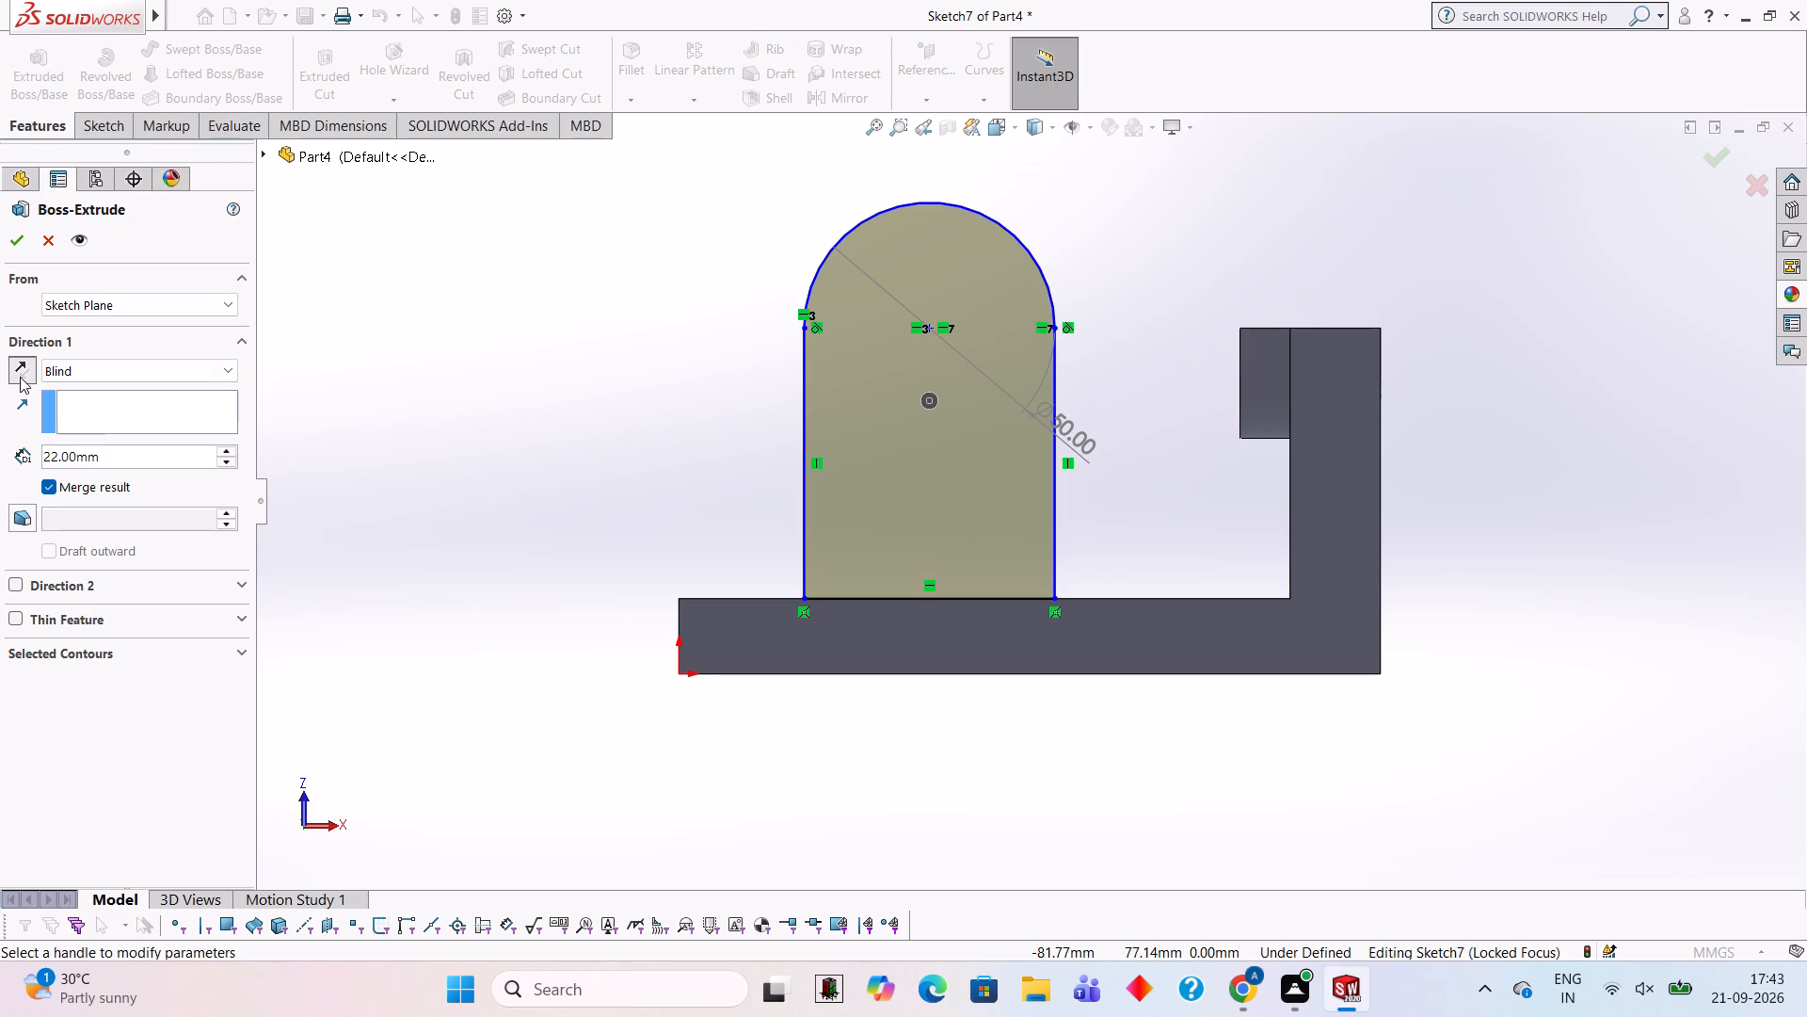
click(13, 250)
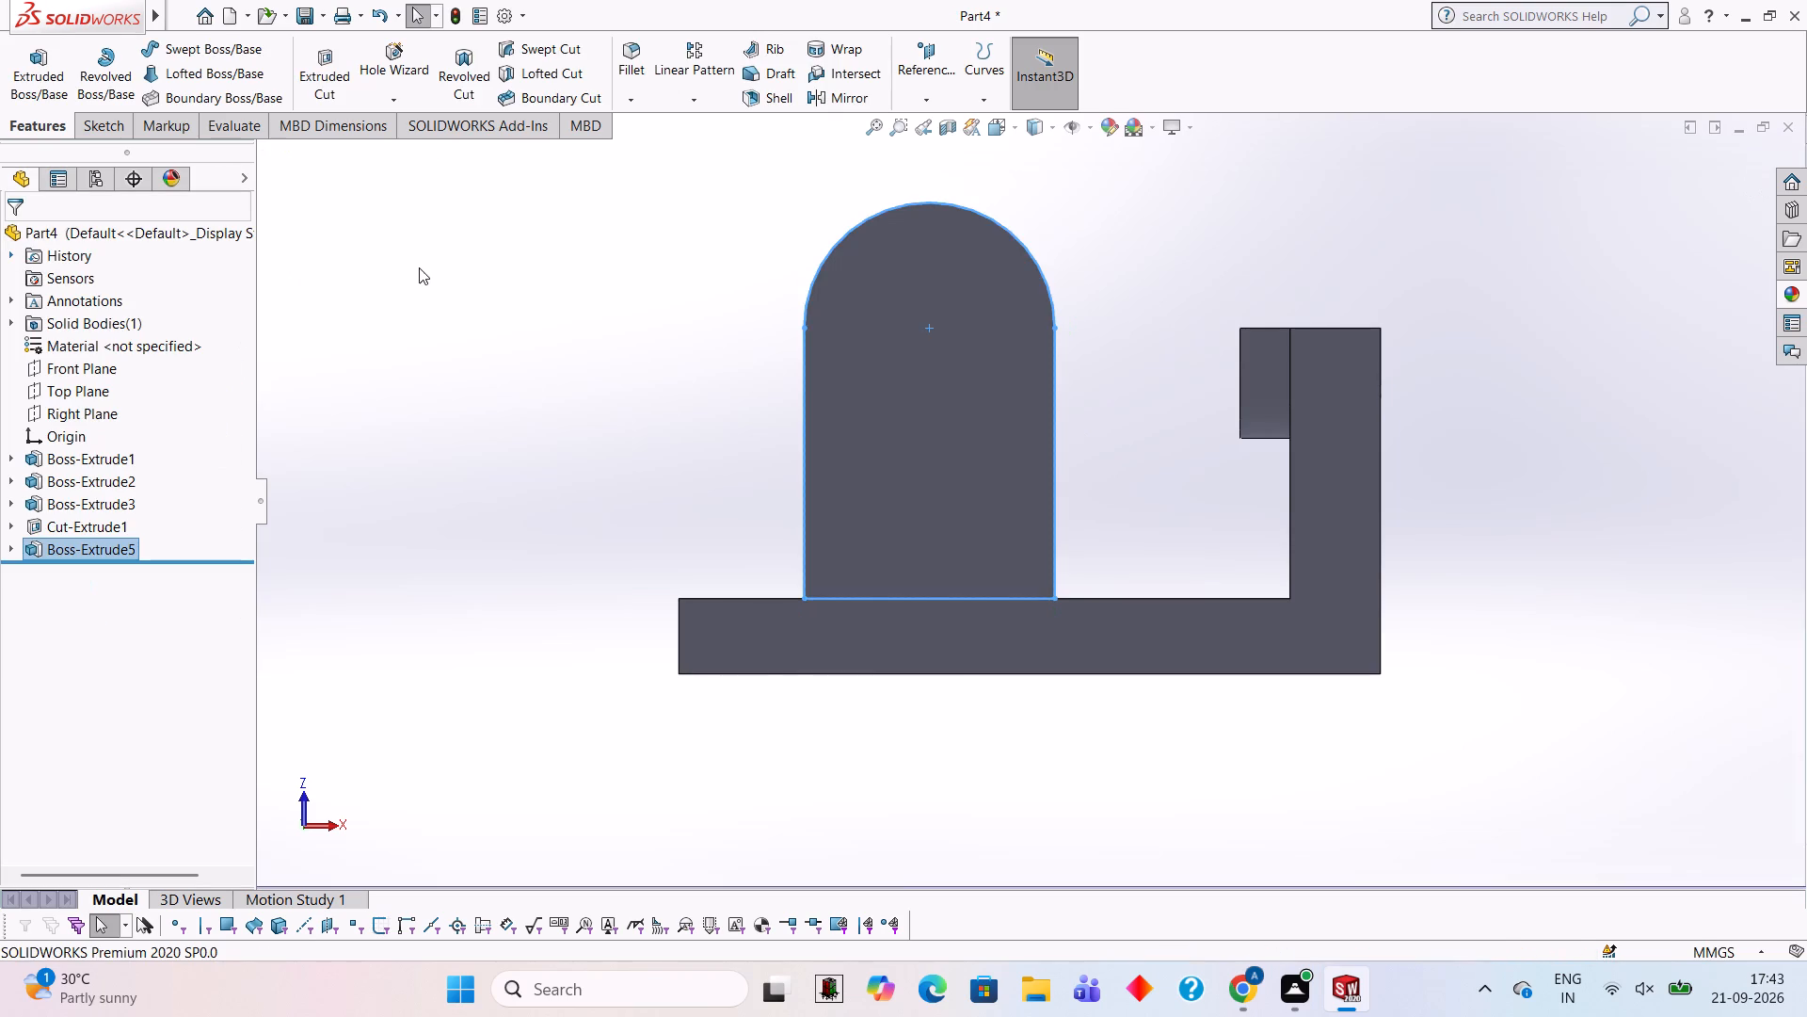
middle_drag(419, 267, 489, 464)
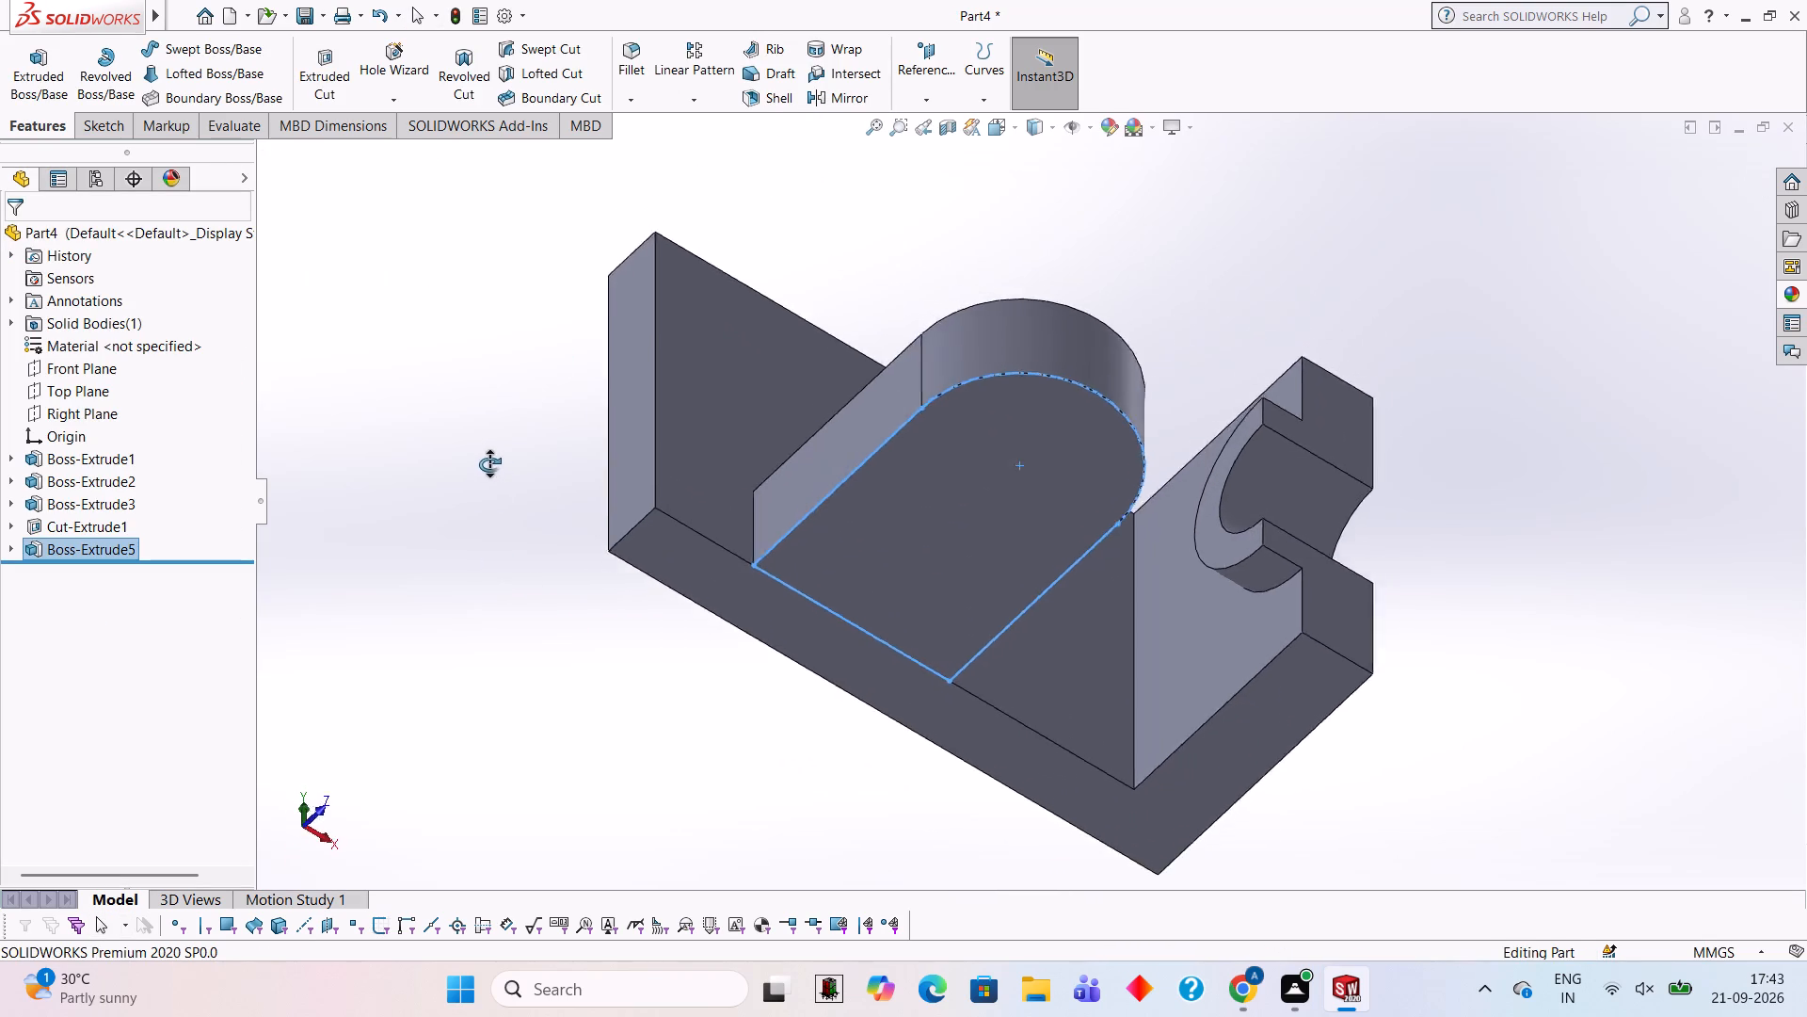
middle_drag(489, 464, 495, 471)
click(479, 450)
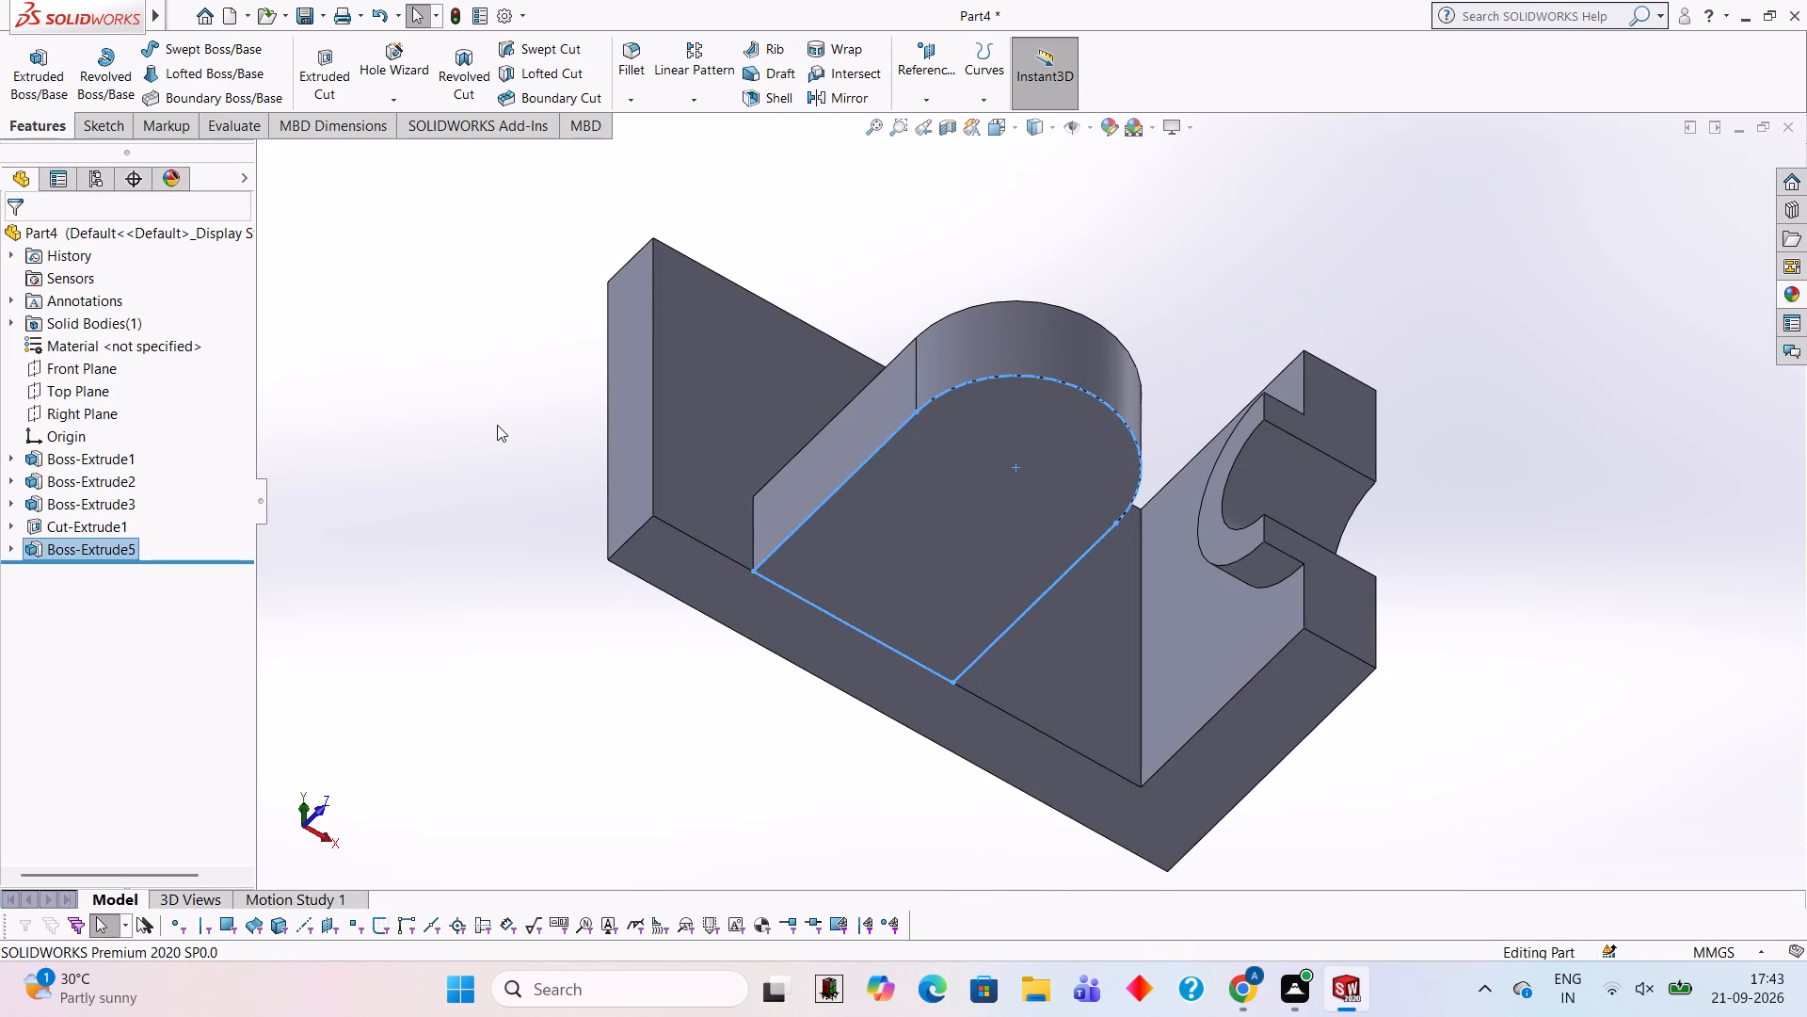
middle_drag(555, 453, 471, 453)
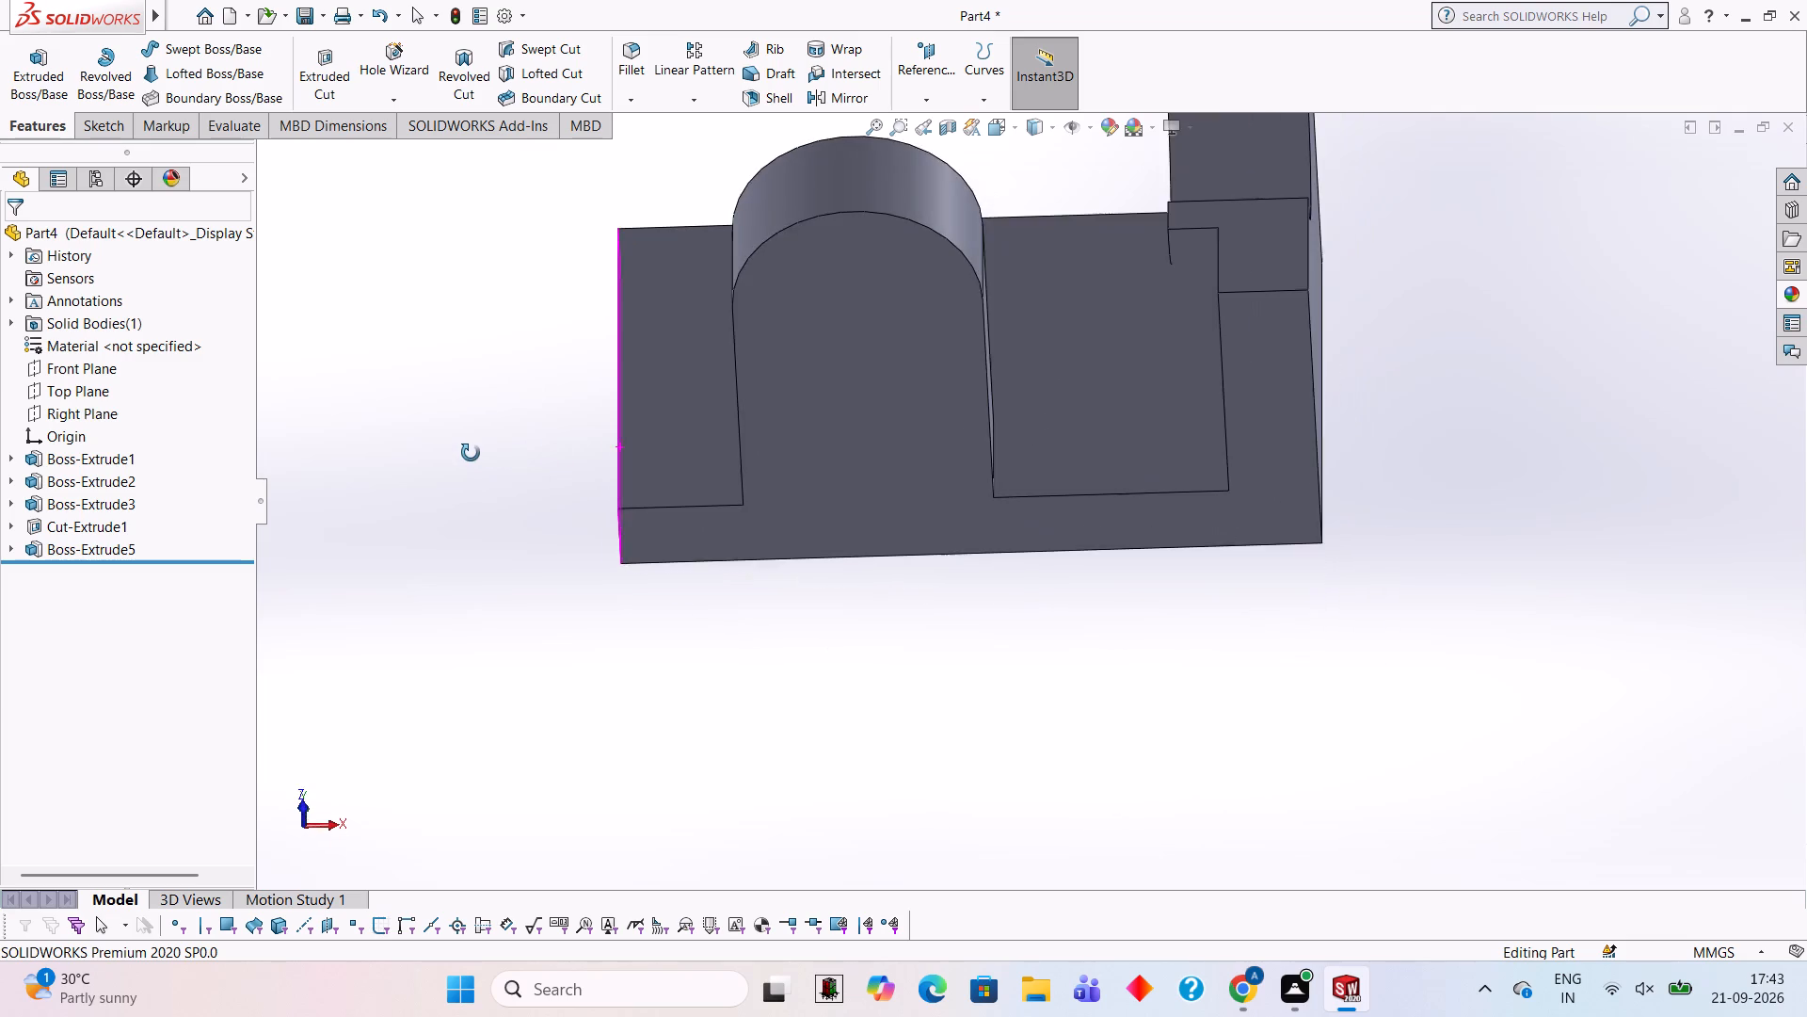
Sketch a closed 47 x 13 mm rectangle on the plate's face, filling the gap between side wall and upright, calculating its height as 28-15.
middle_drag(471, 453, 487, 450)
click(1288, 494)
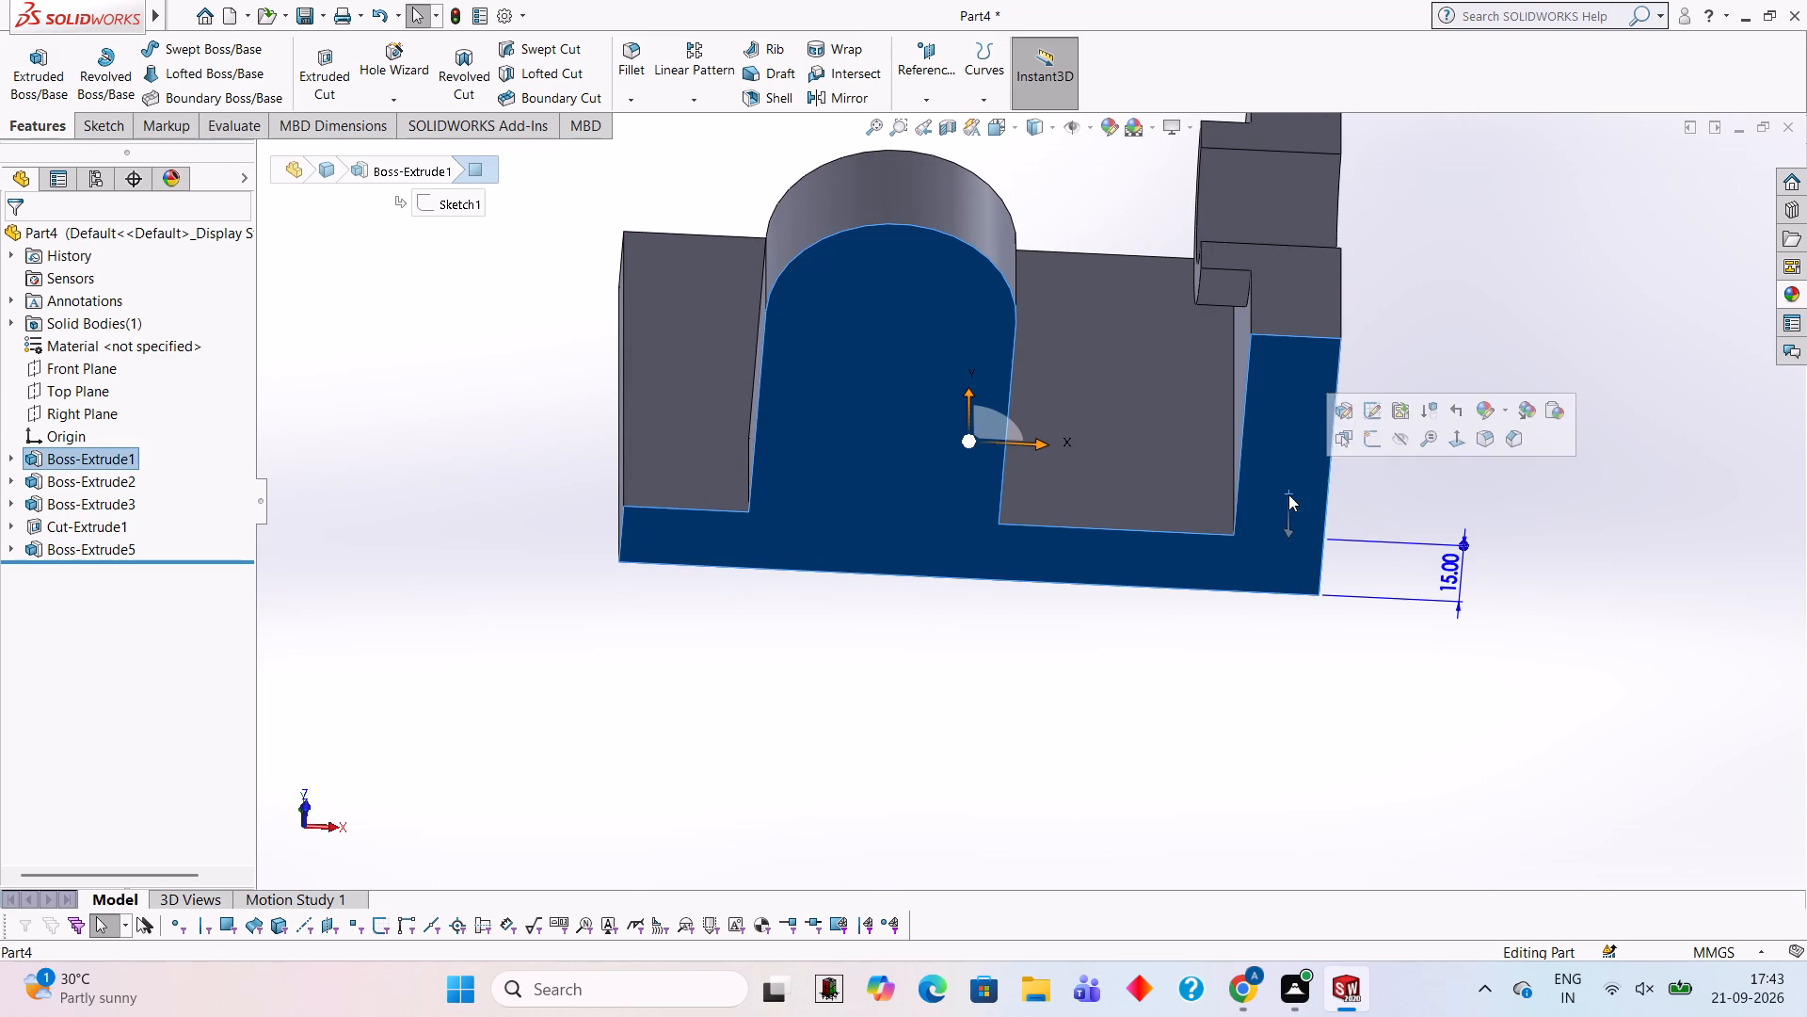
click(1379, 434)
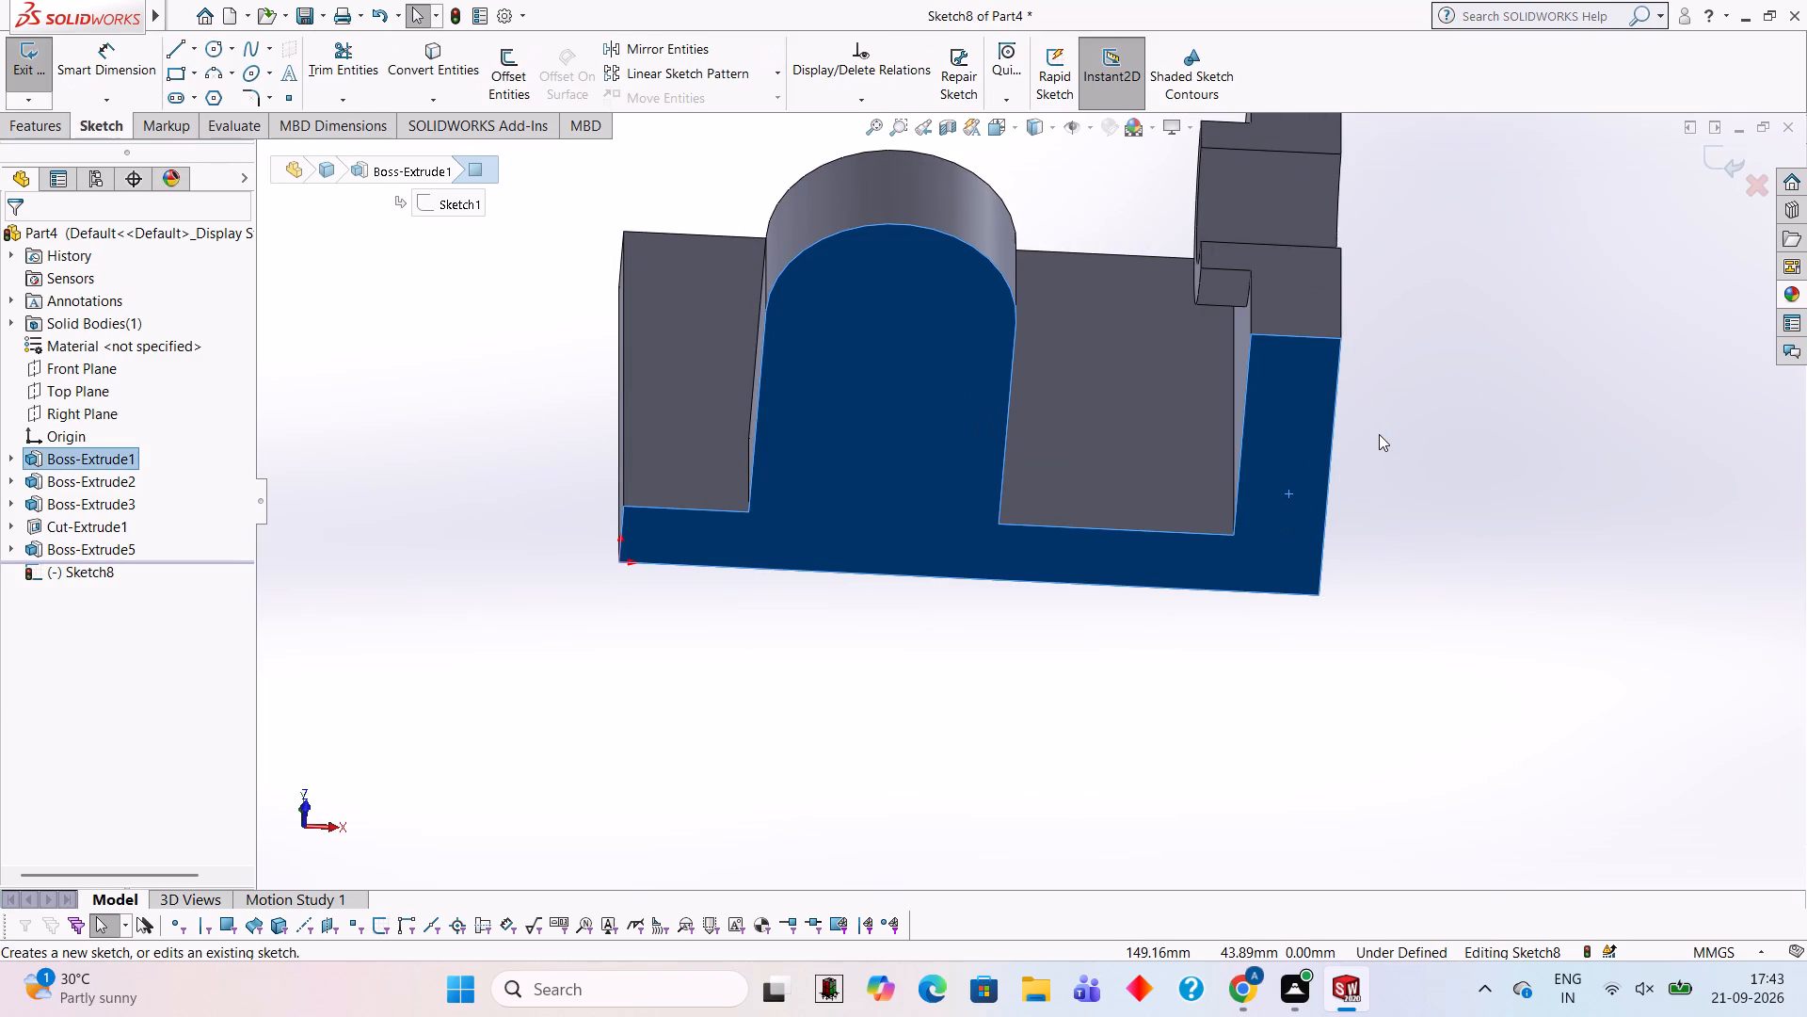
key(ctrl+8)
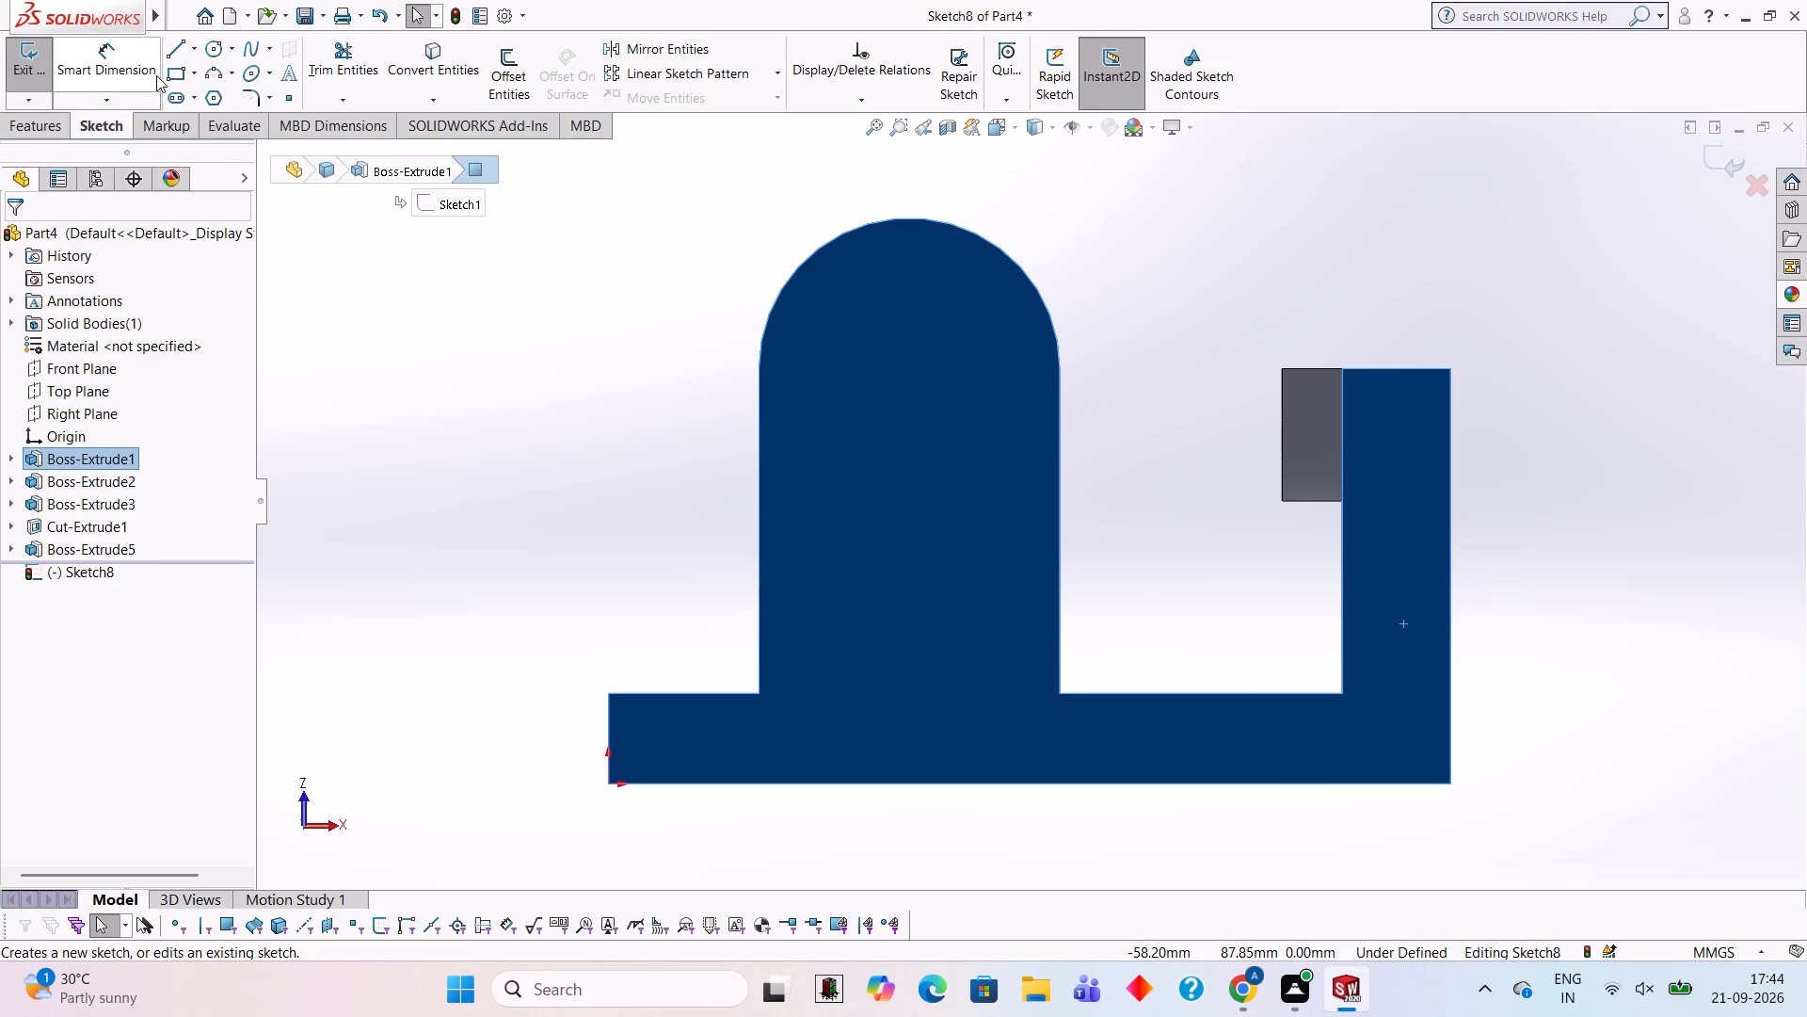
click(172, 54)
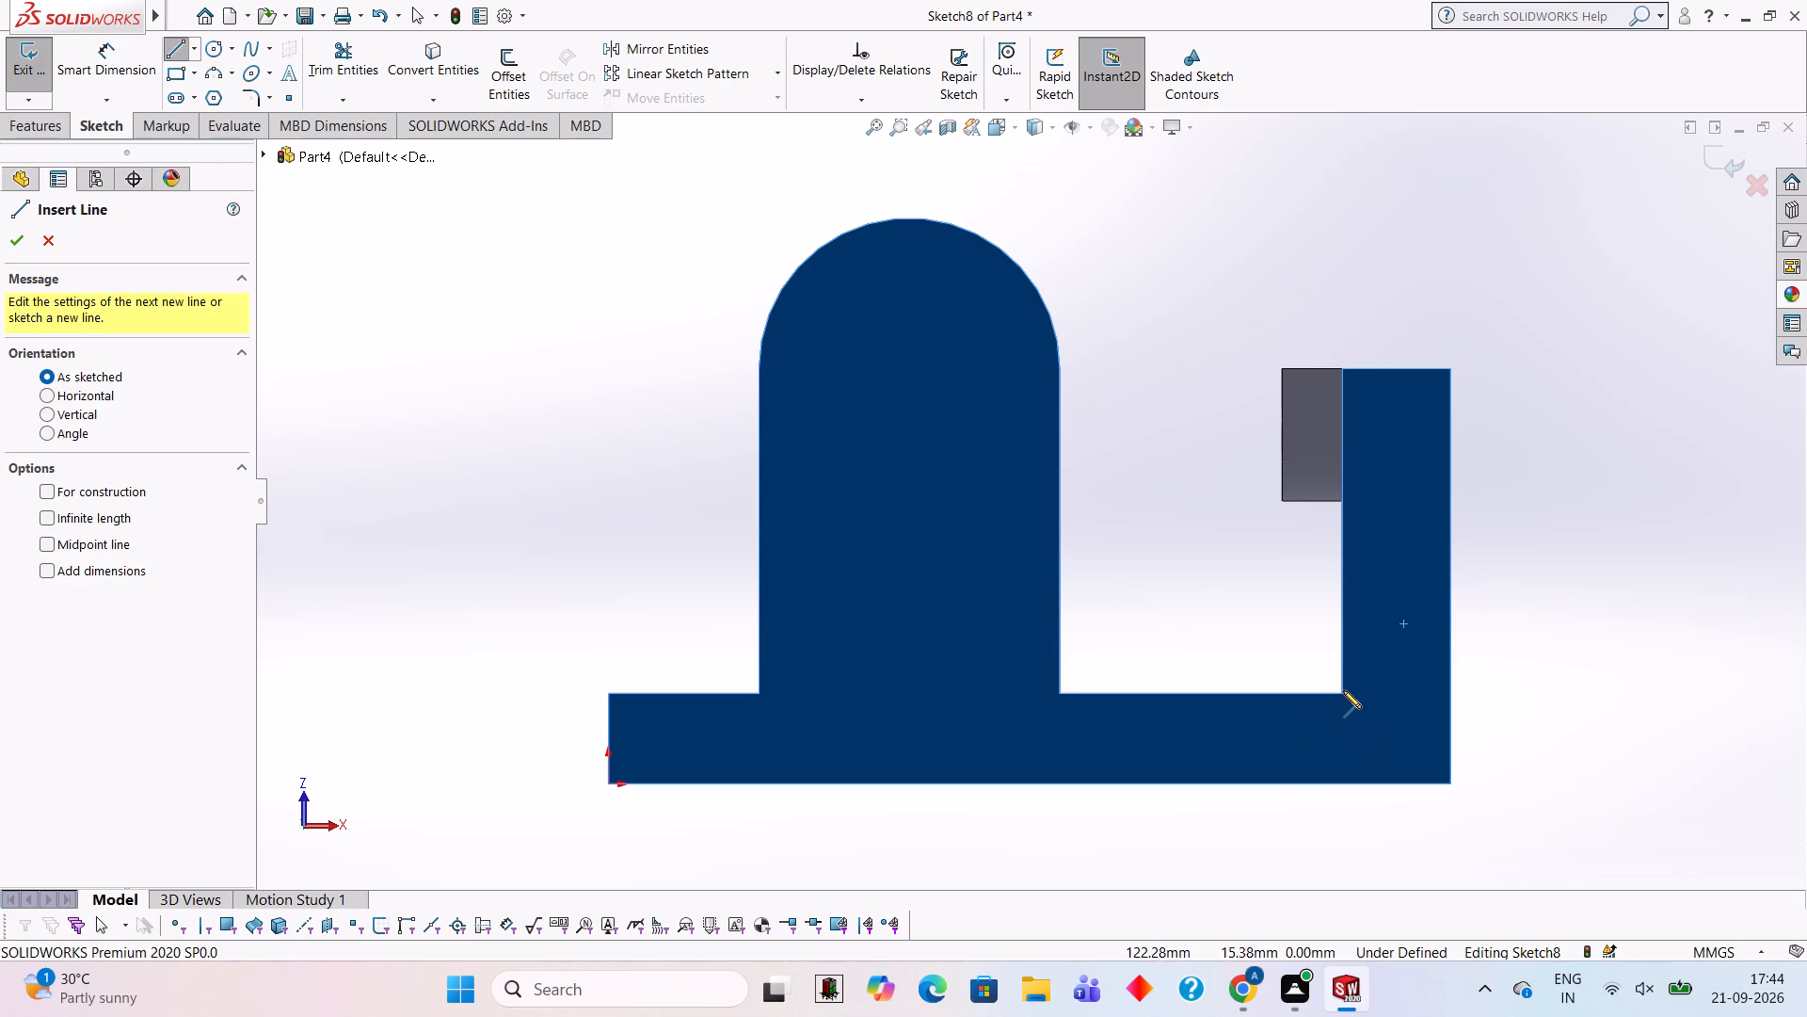
click(1343, 690)
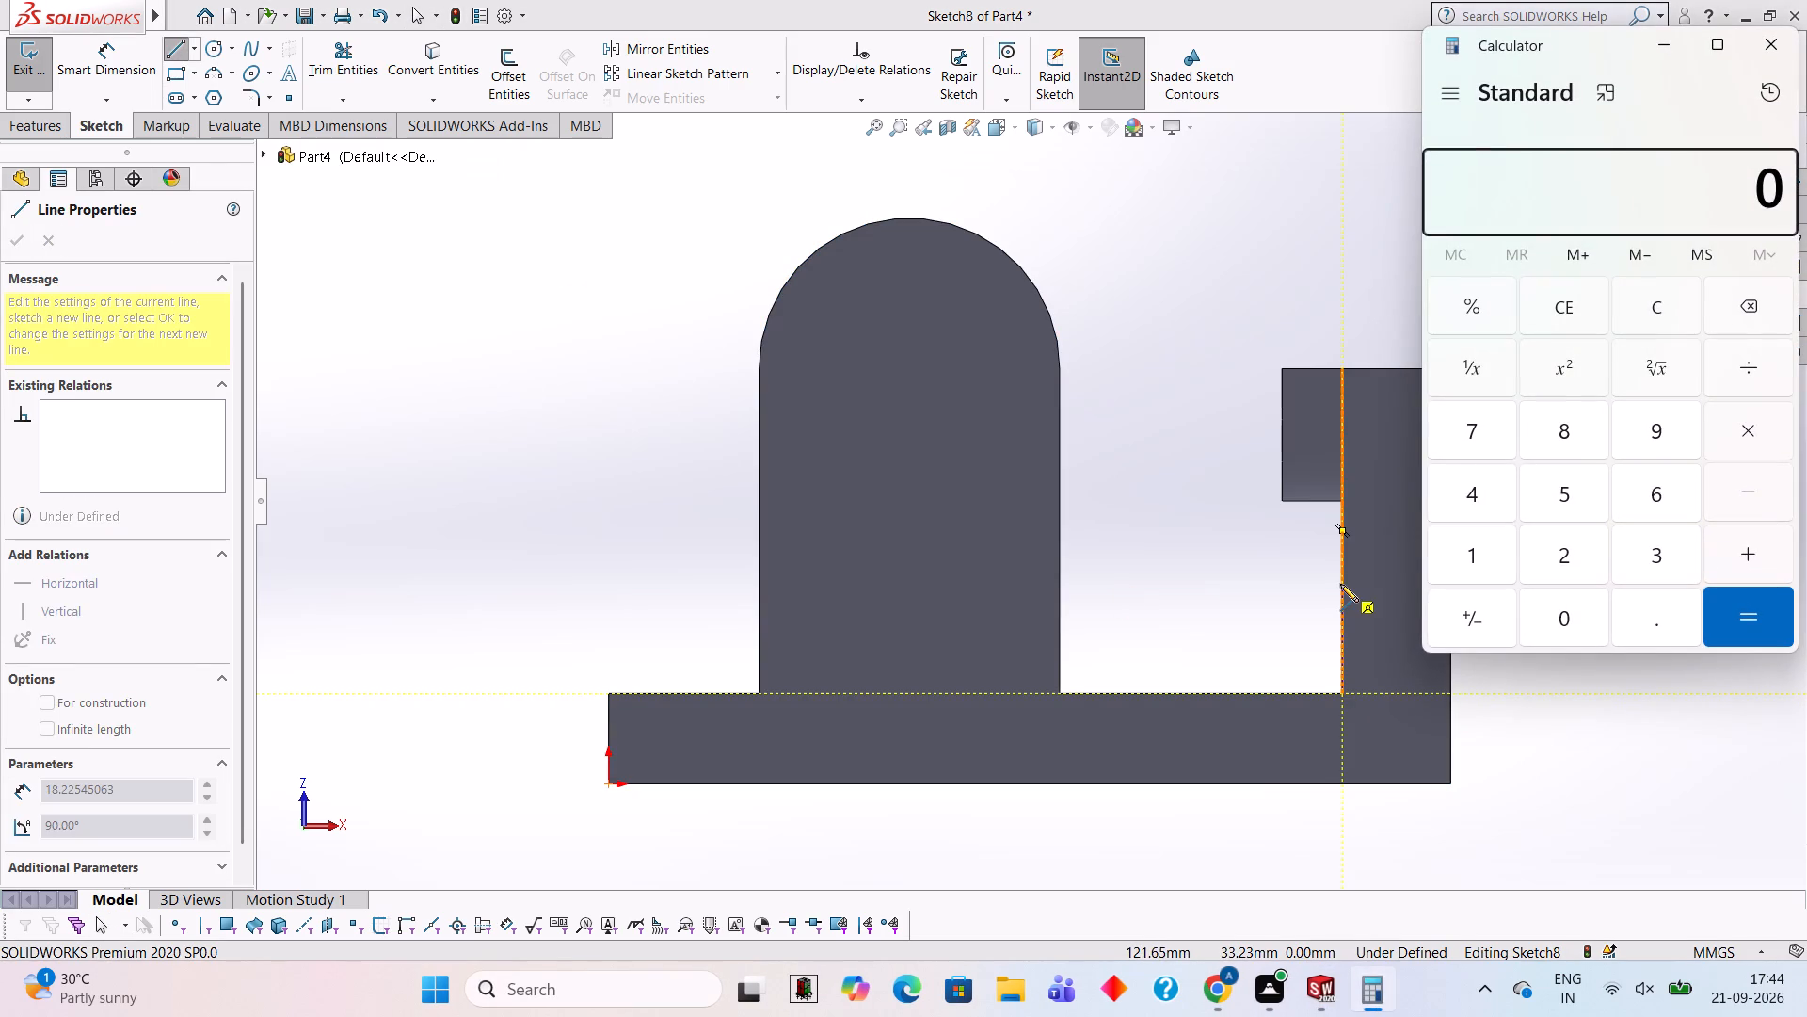
text(28-15)
key(Return)
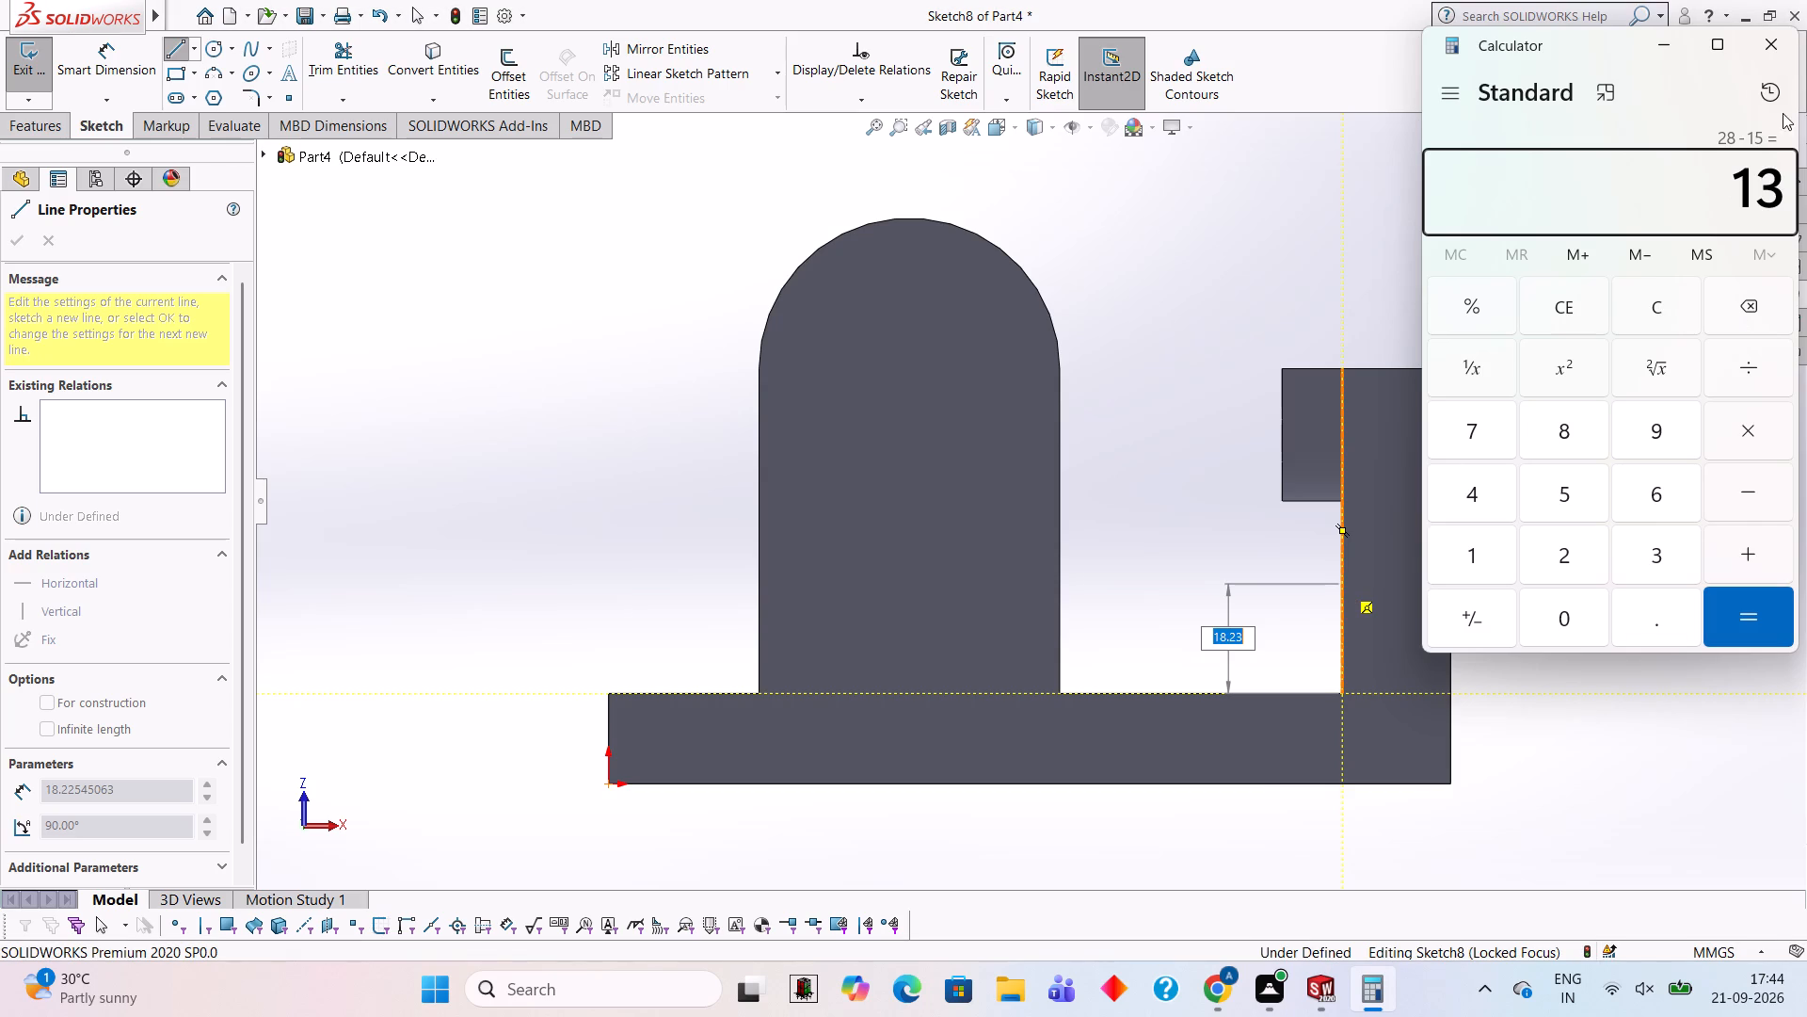
click(1783, 34)
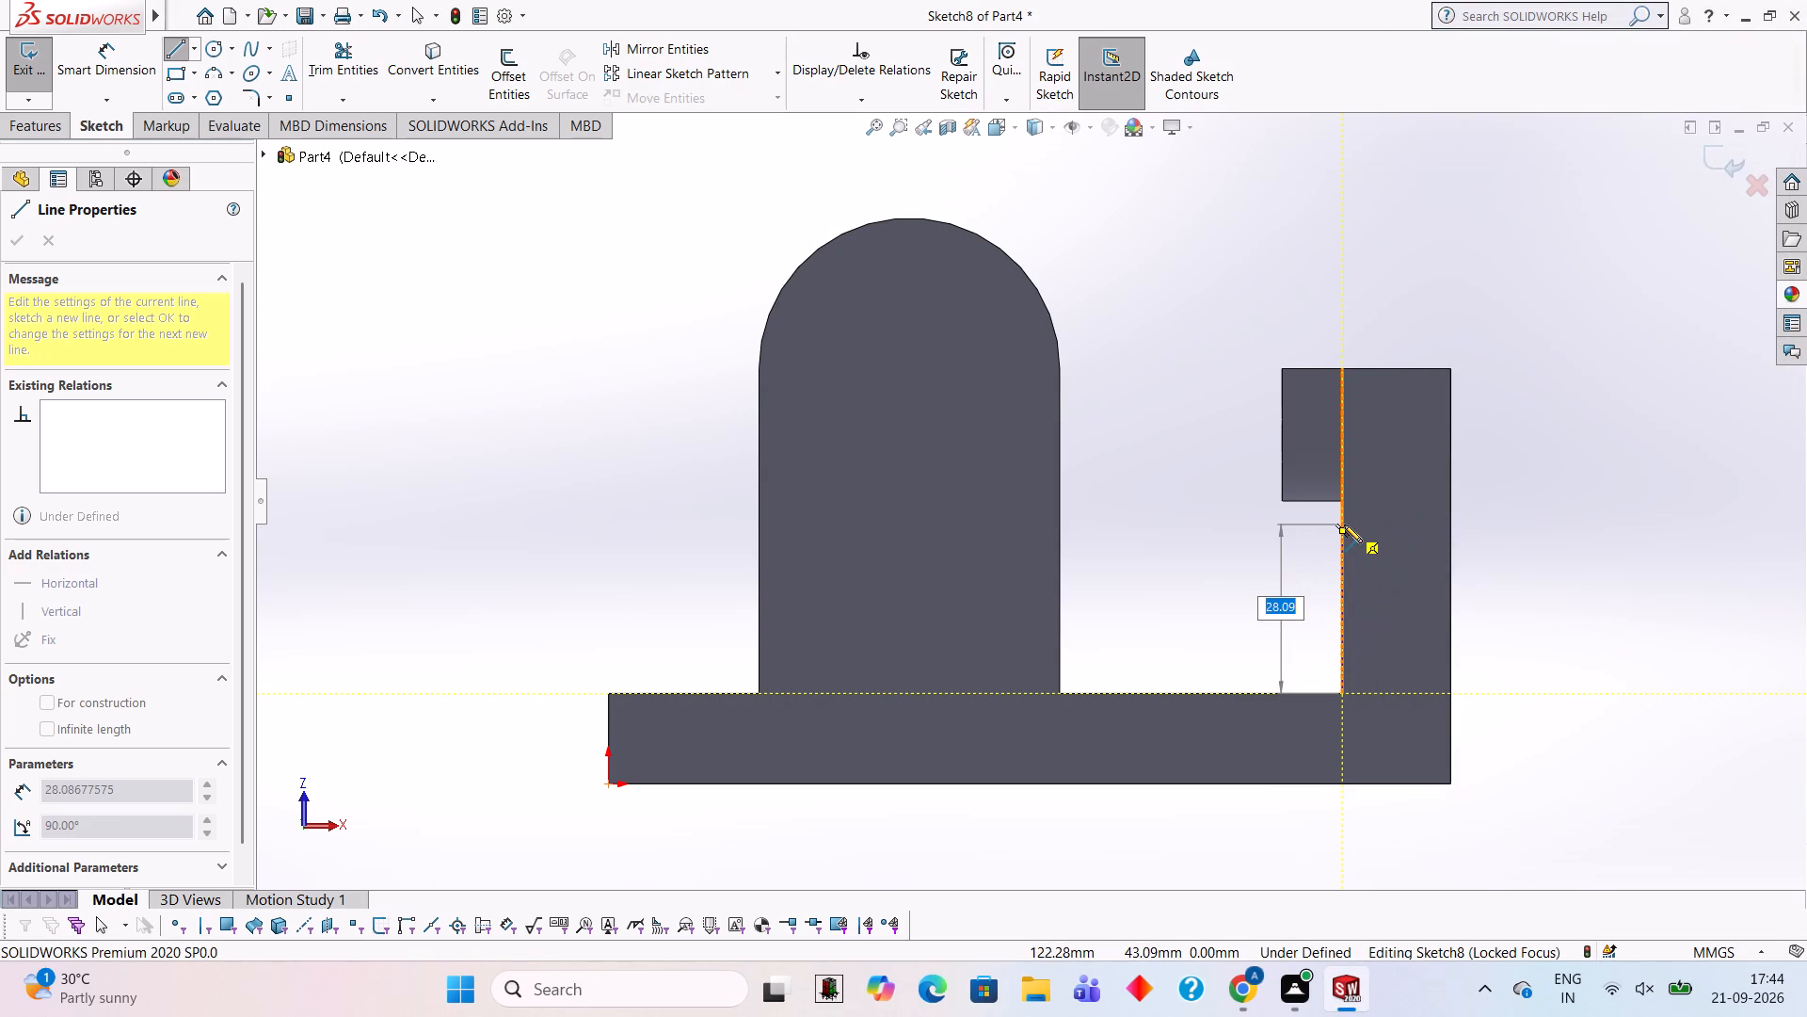
text(13)
key(Return)
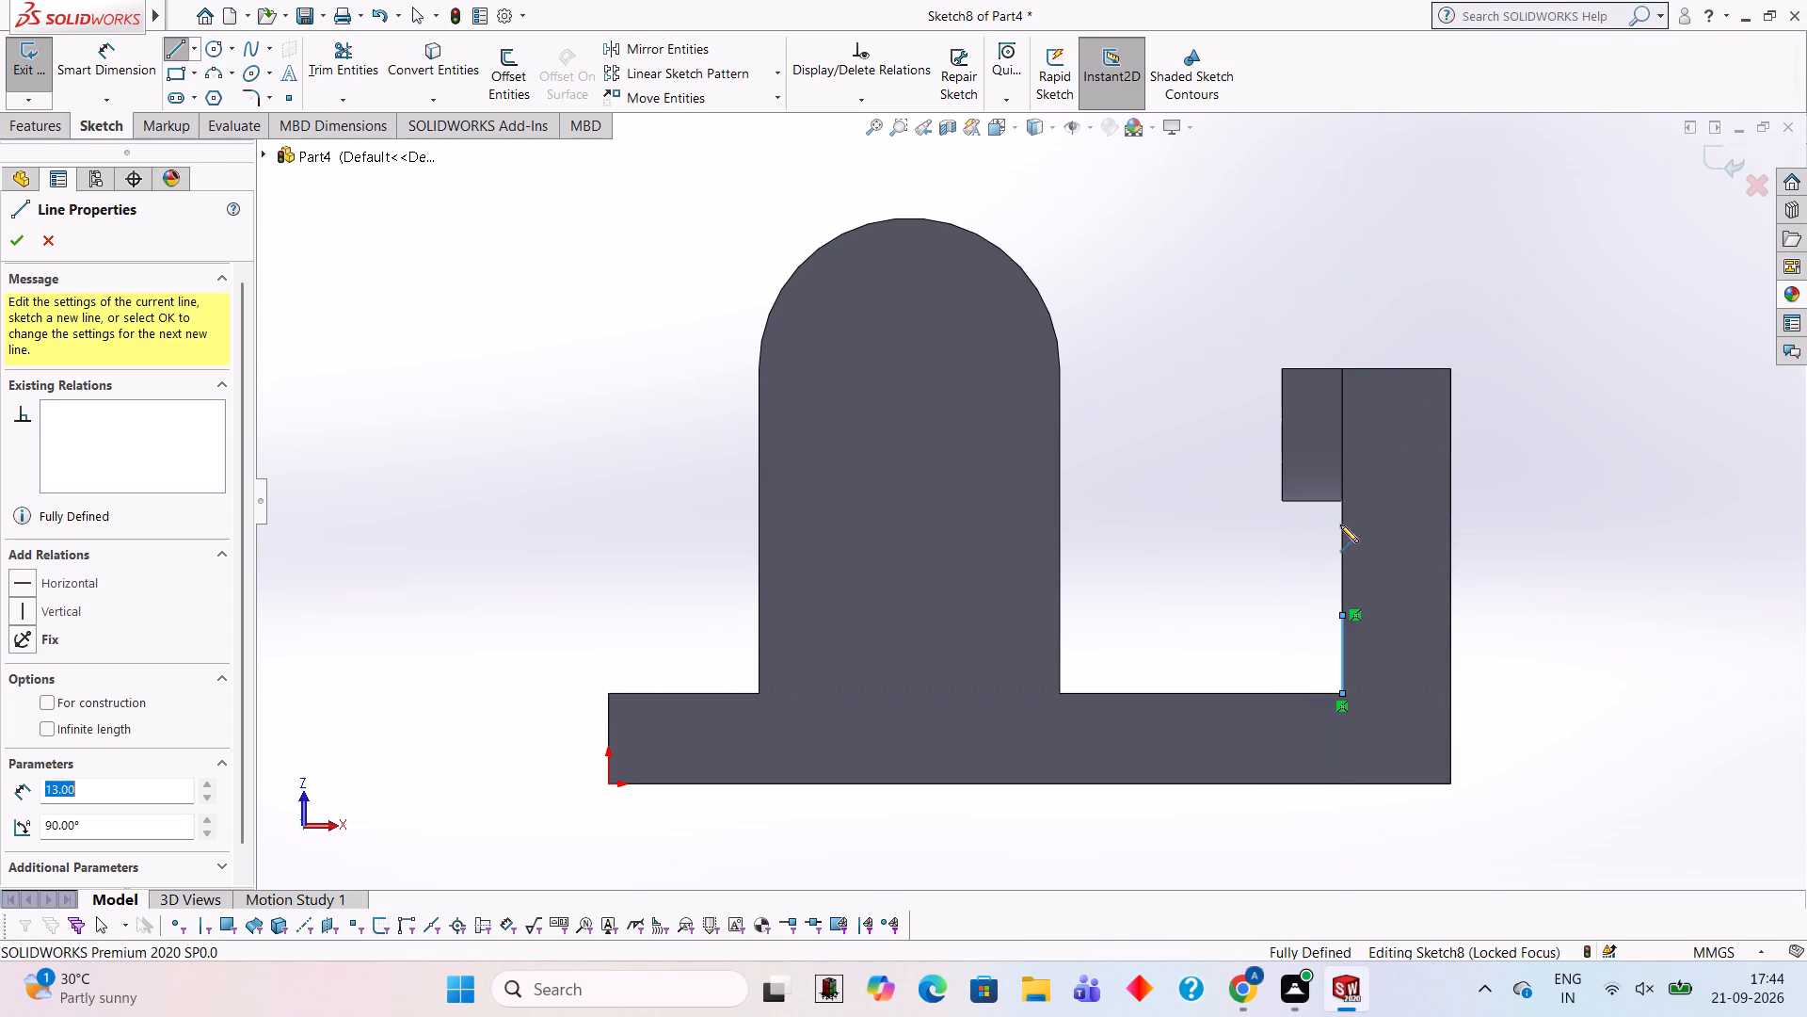
click(1058, 615)
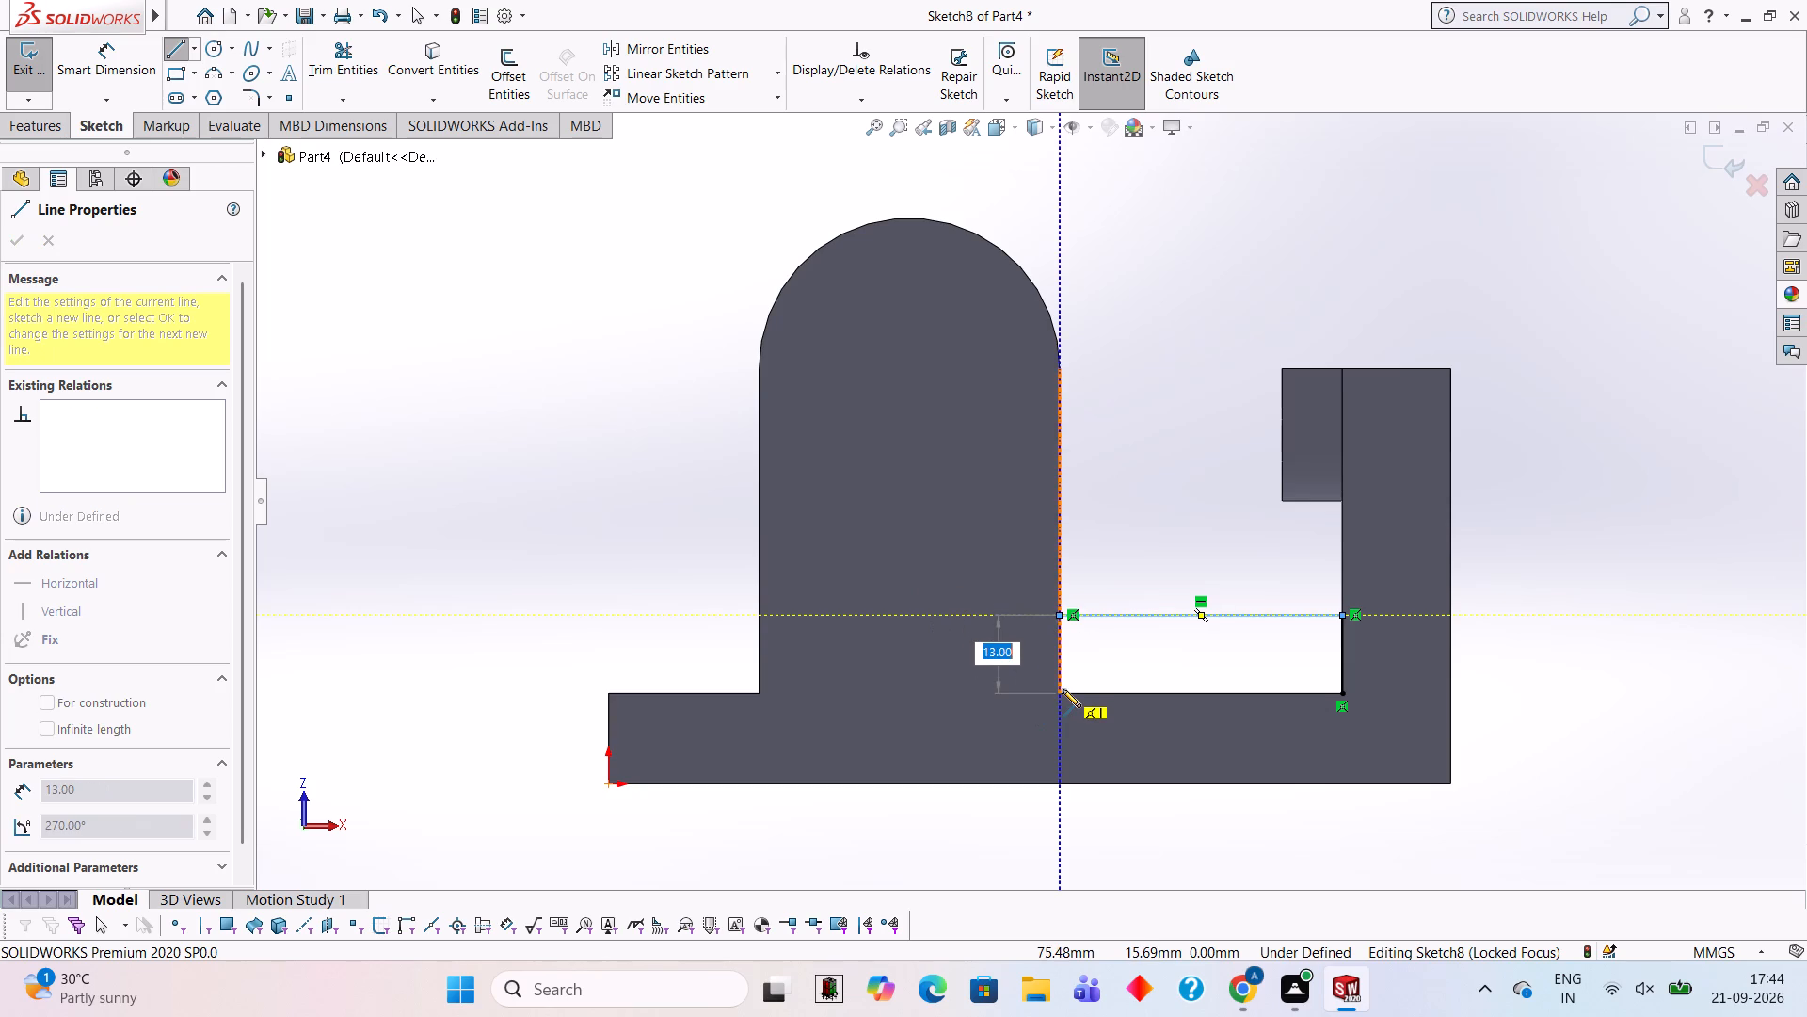
click(1057, 691)
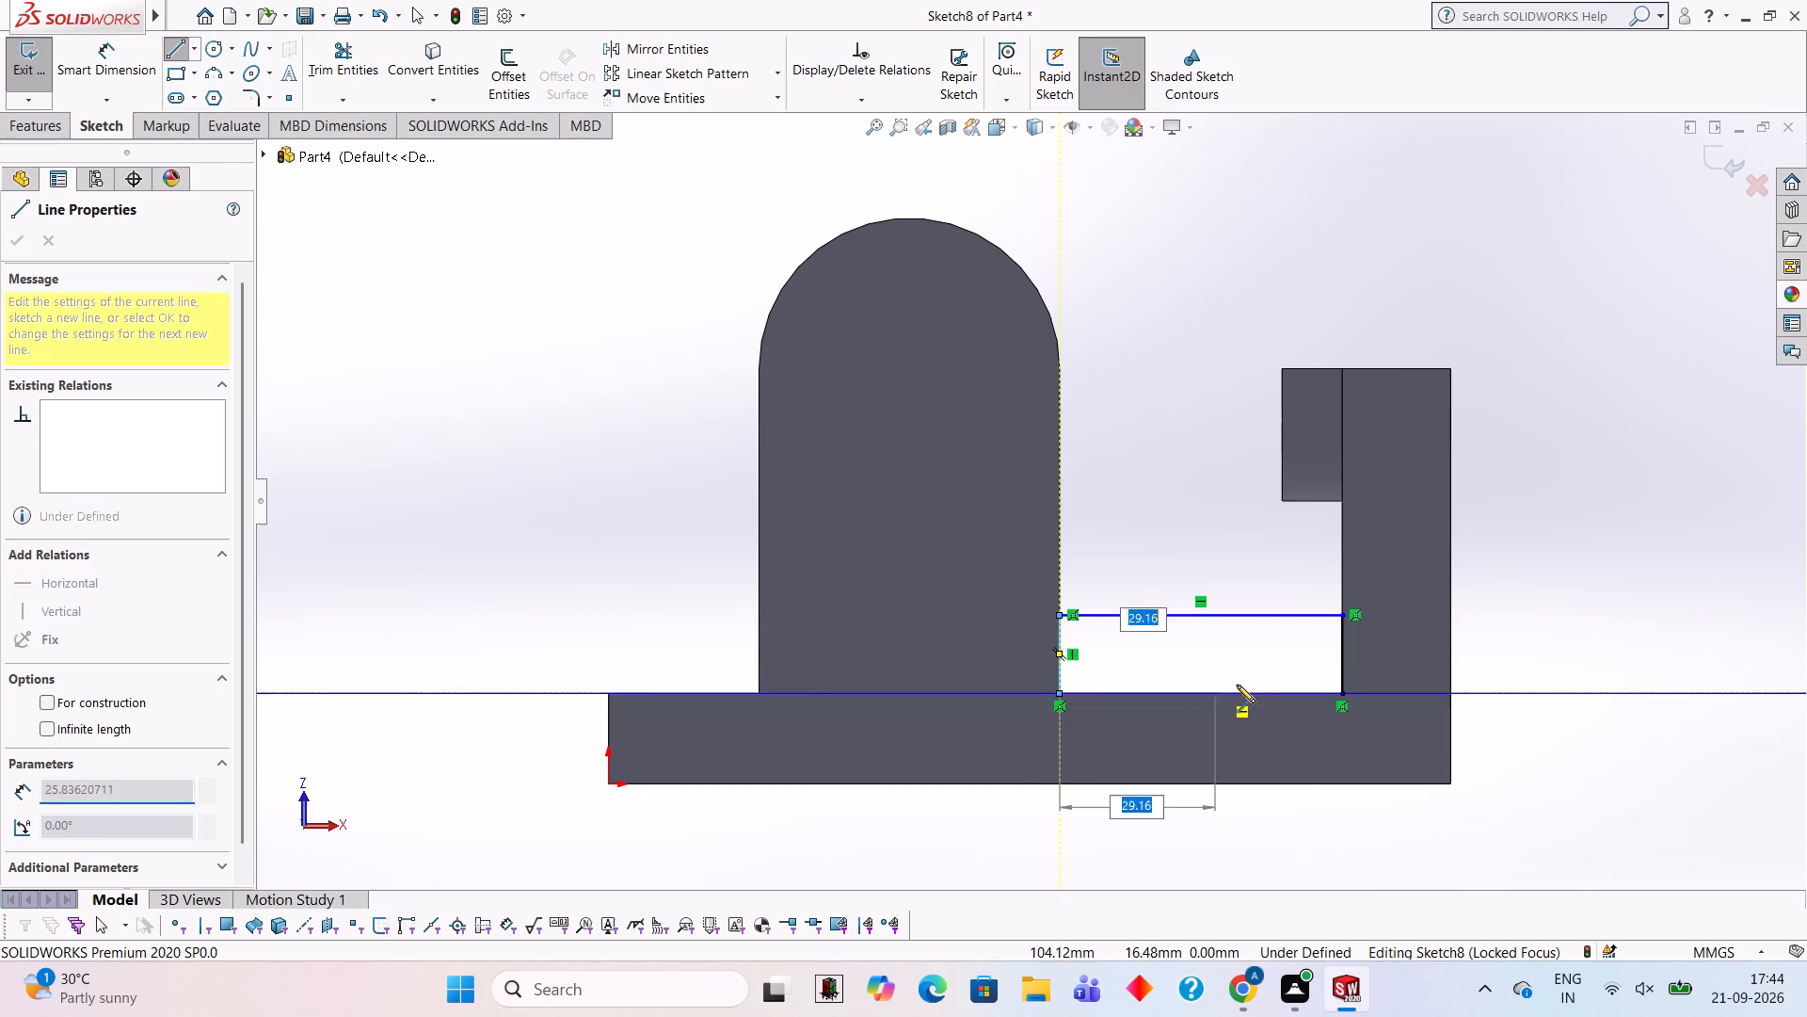
click(1339, 694)
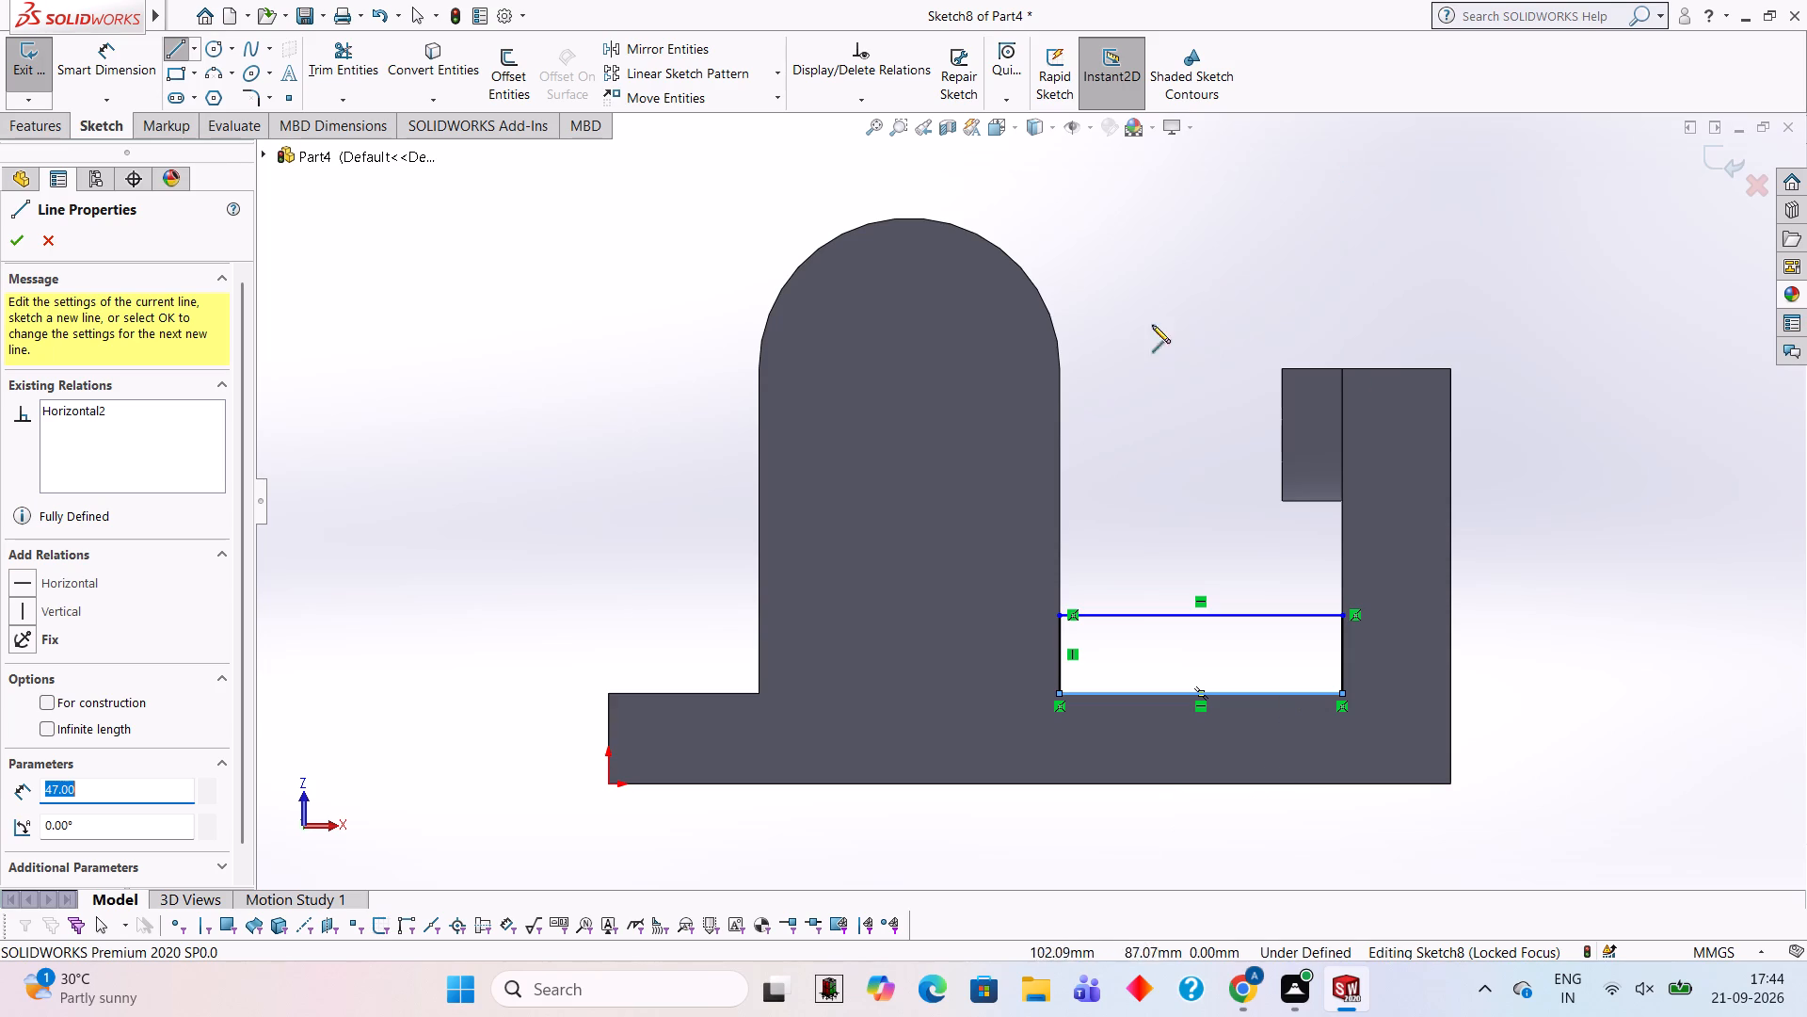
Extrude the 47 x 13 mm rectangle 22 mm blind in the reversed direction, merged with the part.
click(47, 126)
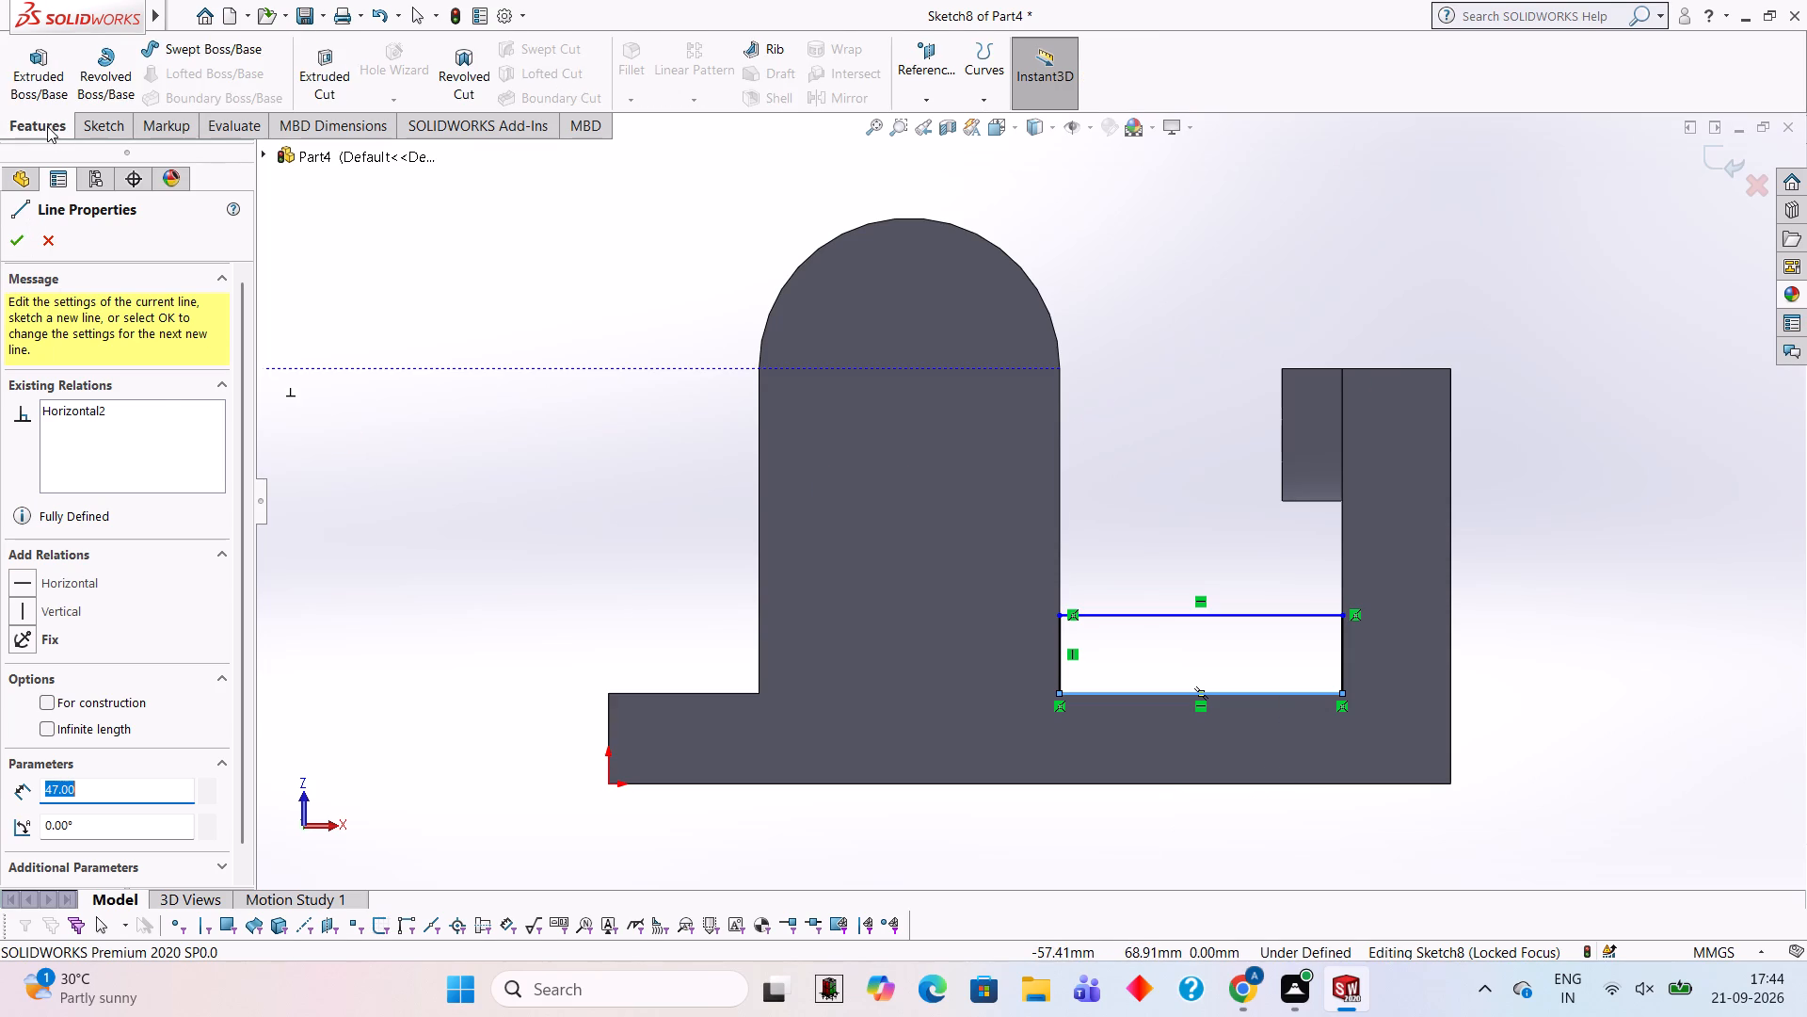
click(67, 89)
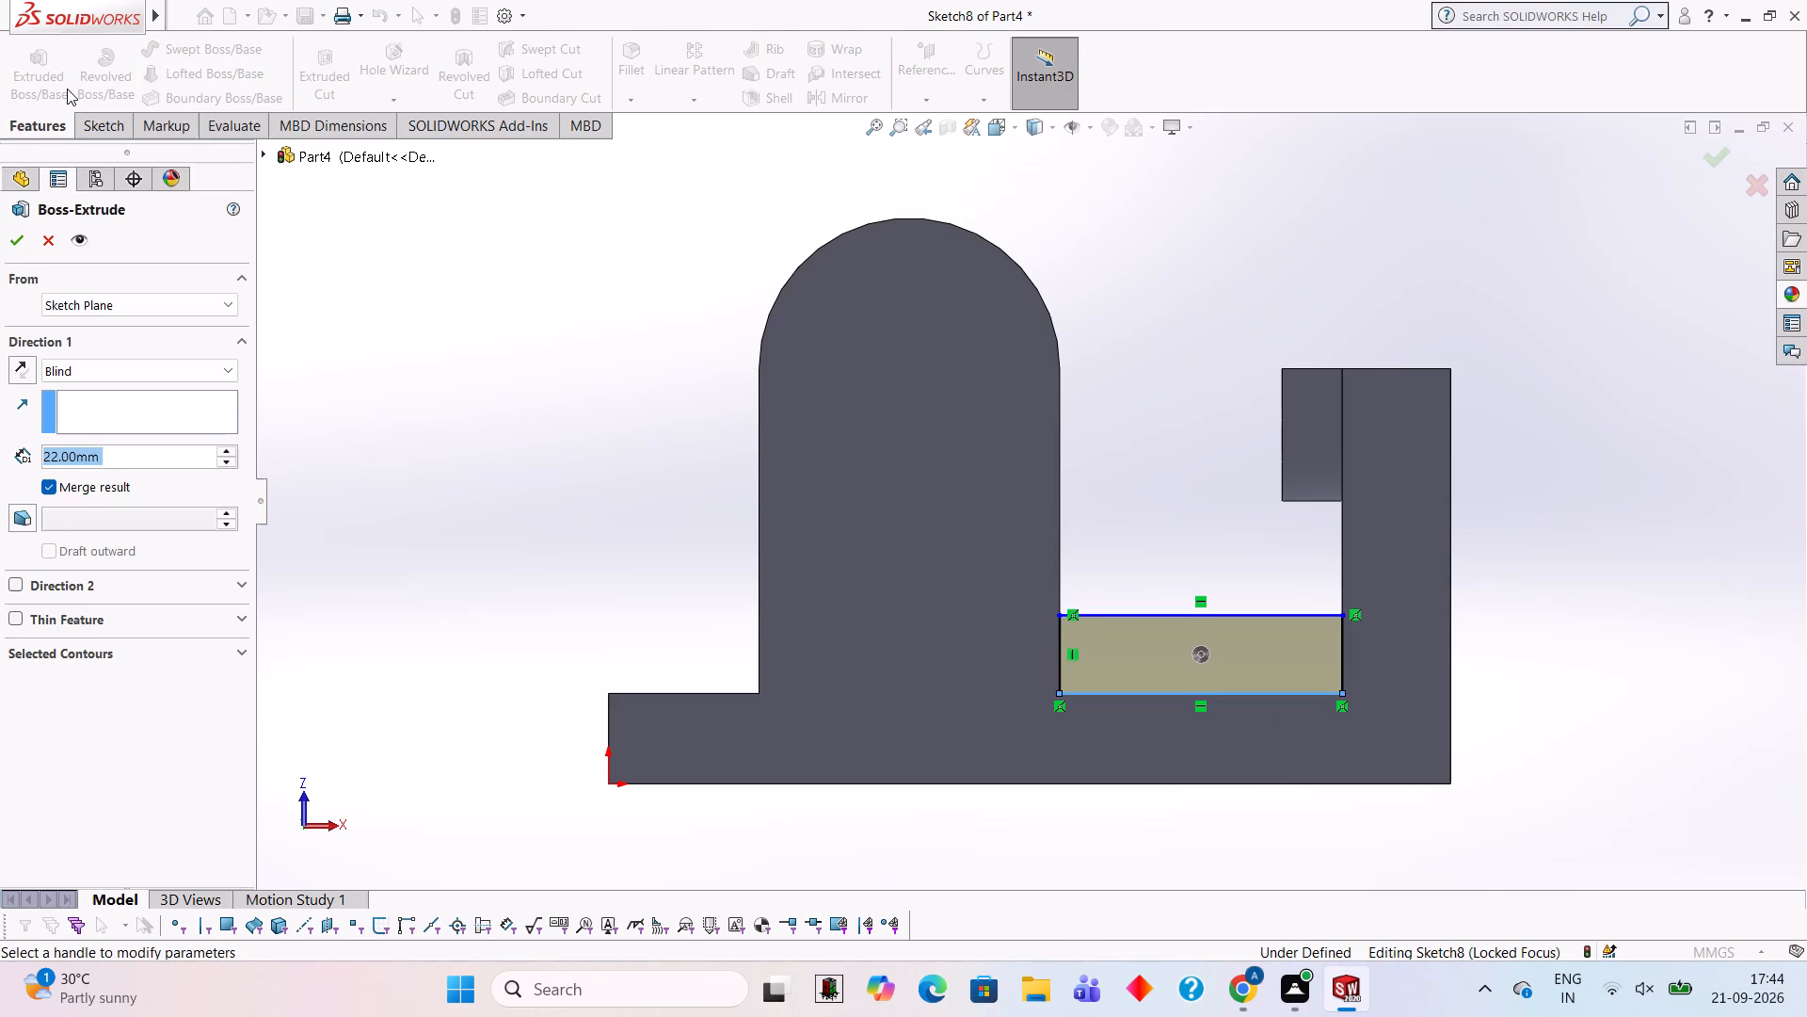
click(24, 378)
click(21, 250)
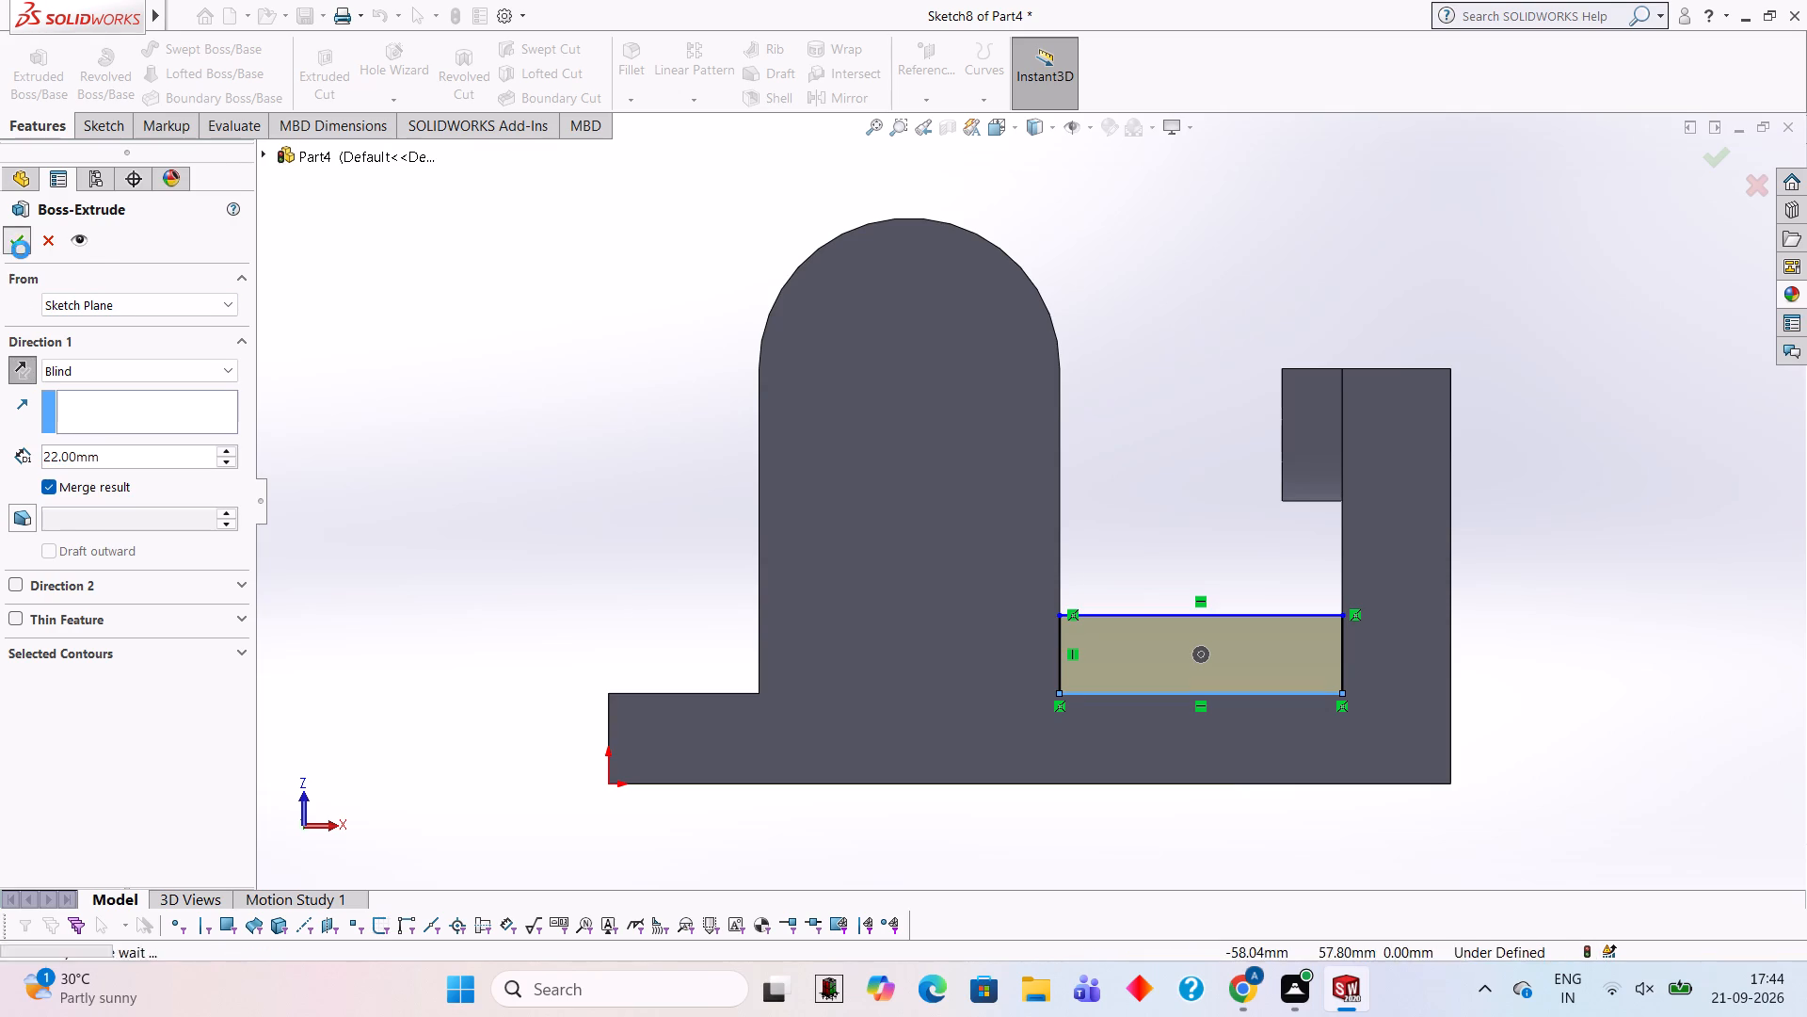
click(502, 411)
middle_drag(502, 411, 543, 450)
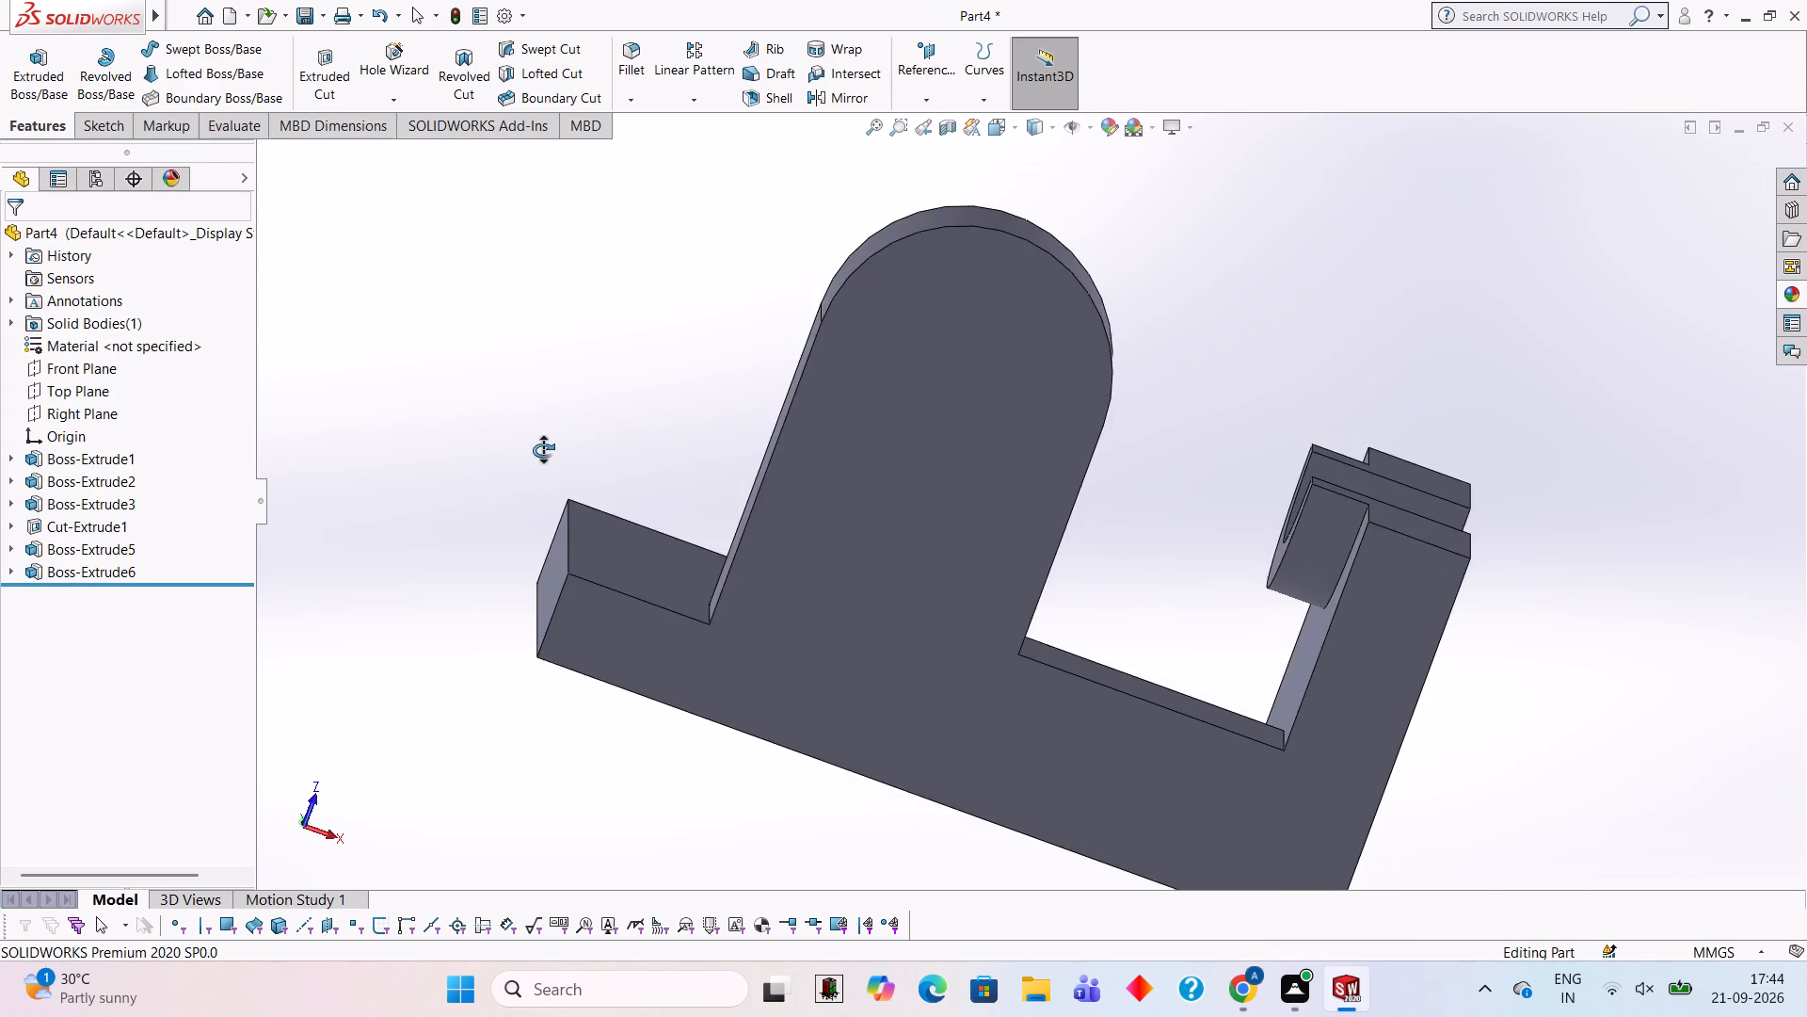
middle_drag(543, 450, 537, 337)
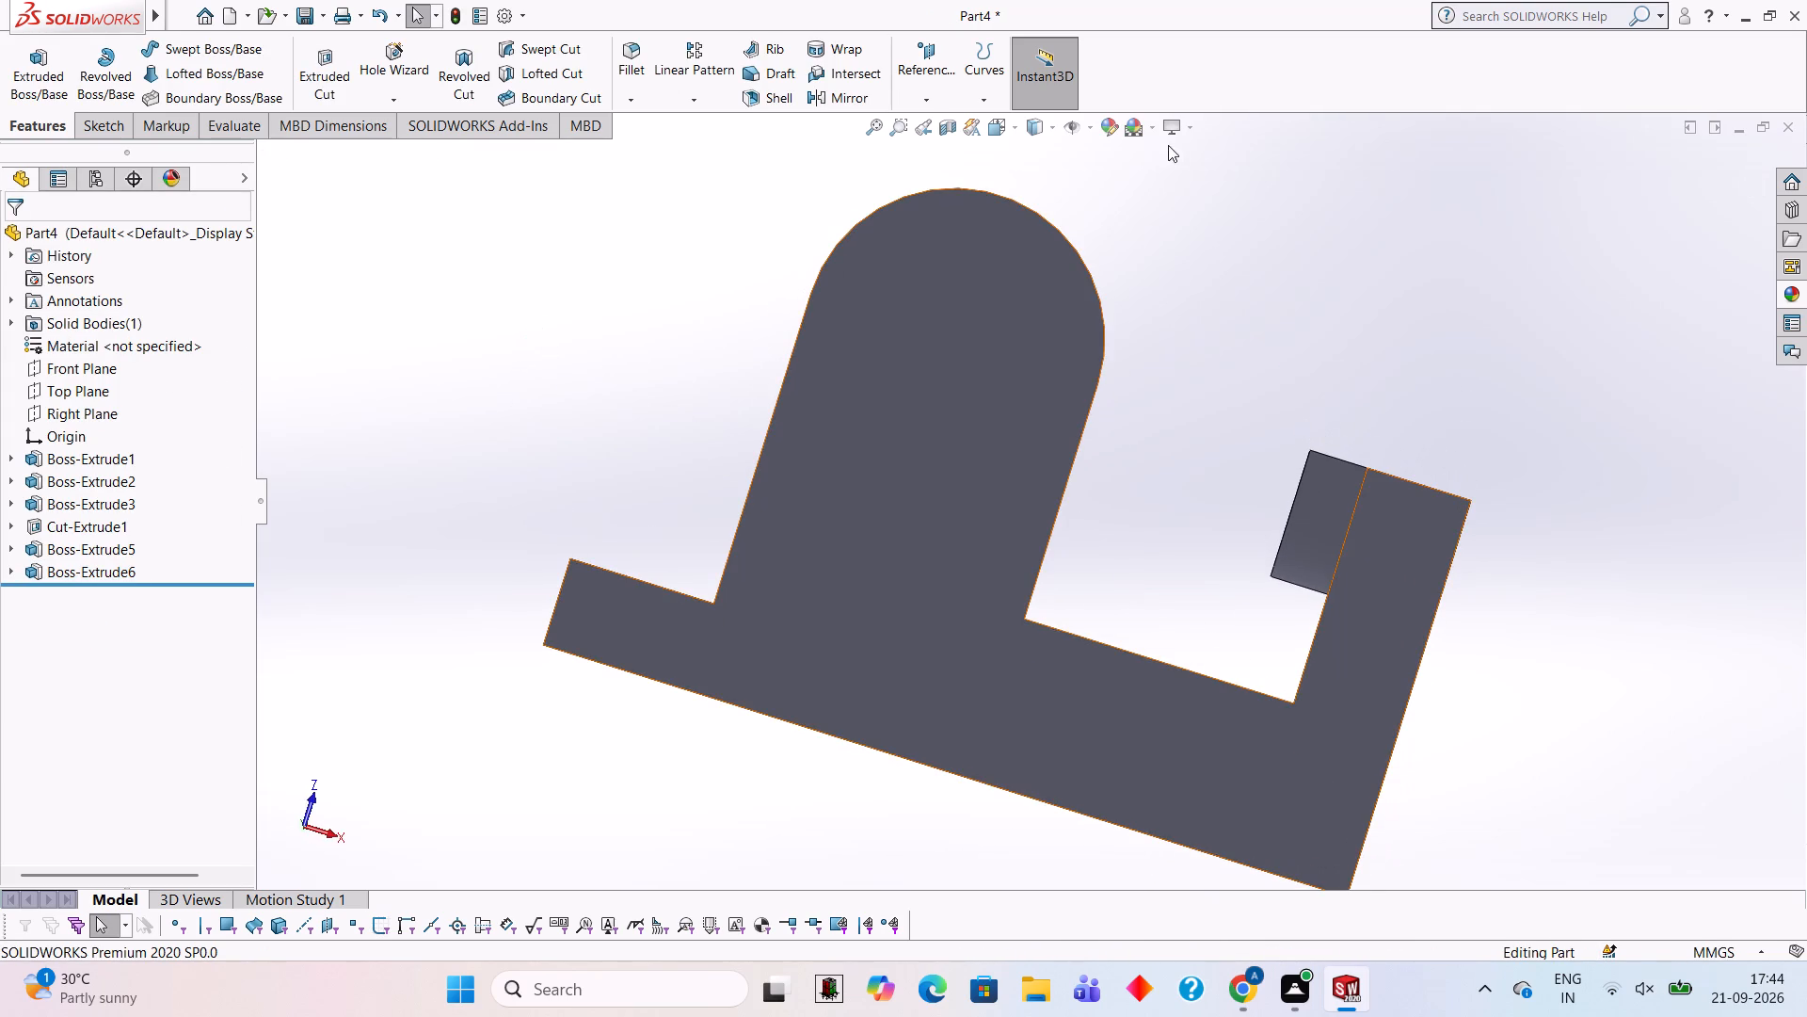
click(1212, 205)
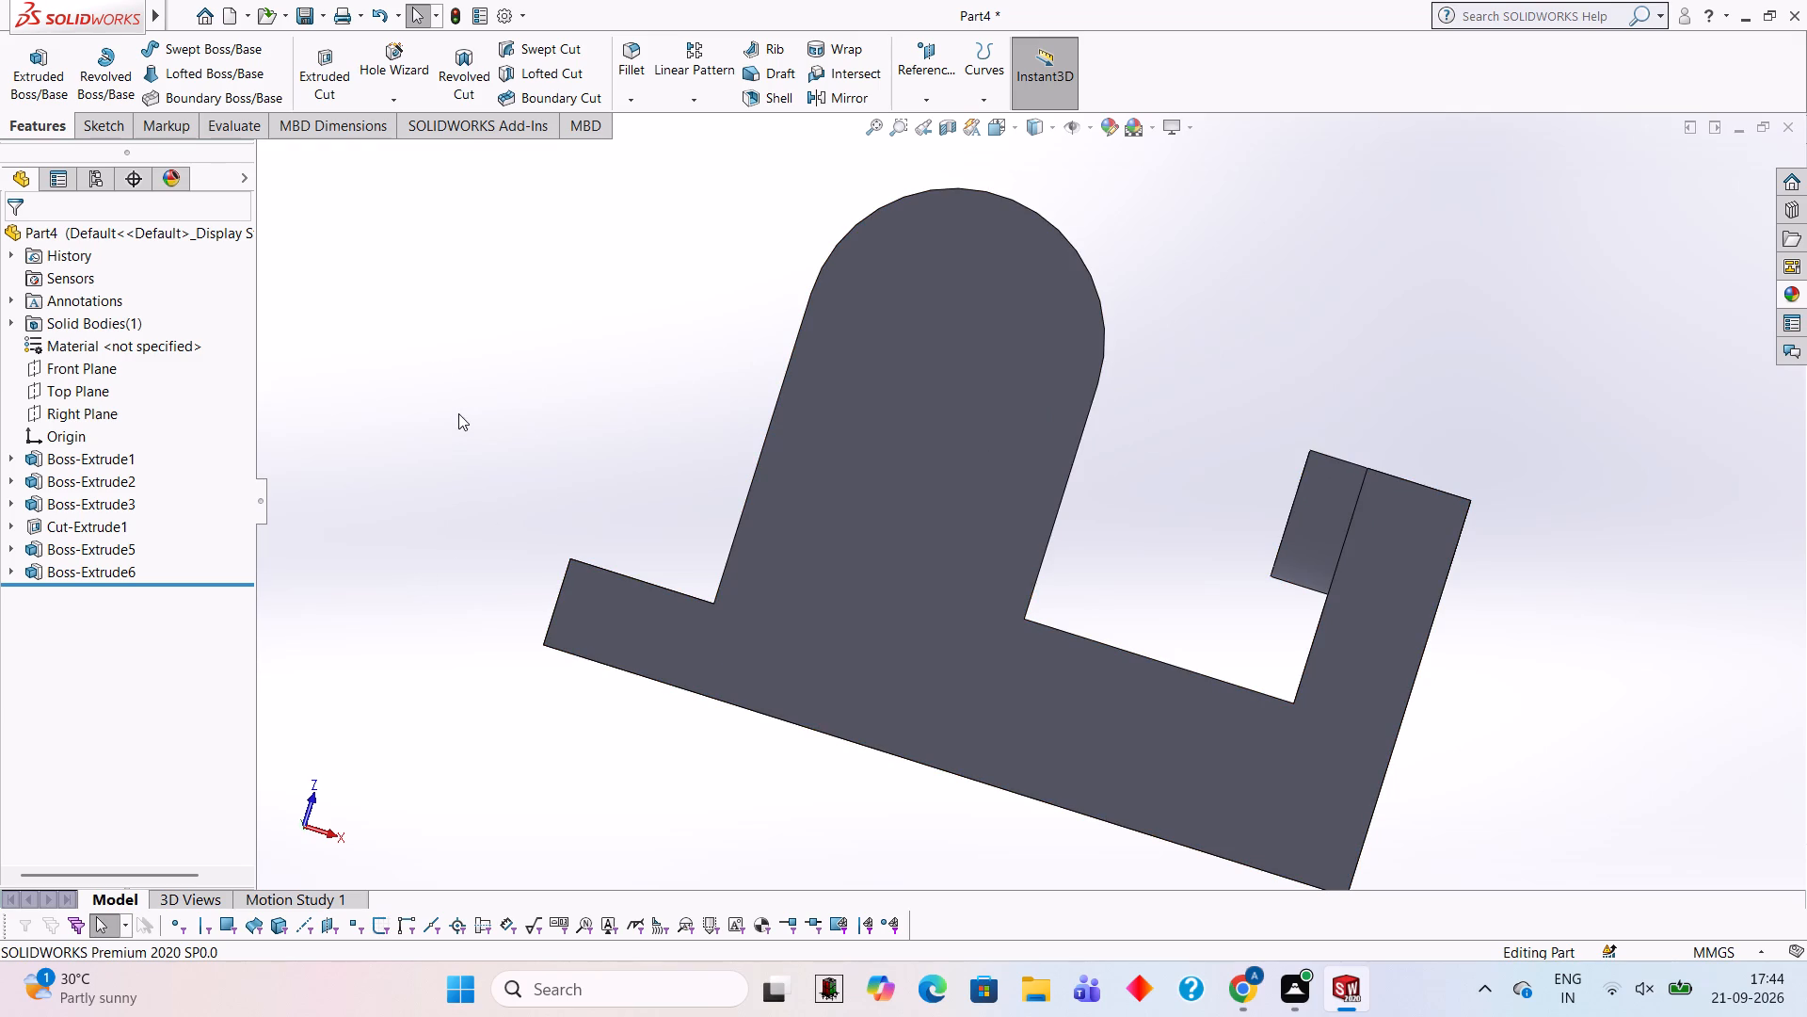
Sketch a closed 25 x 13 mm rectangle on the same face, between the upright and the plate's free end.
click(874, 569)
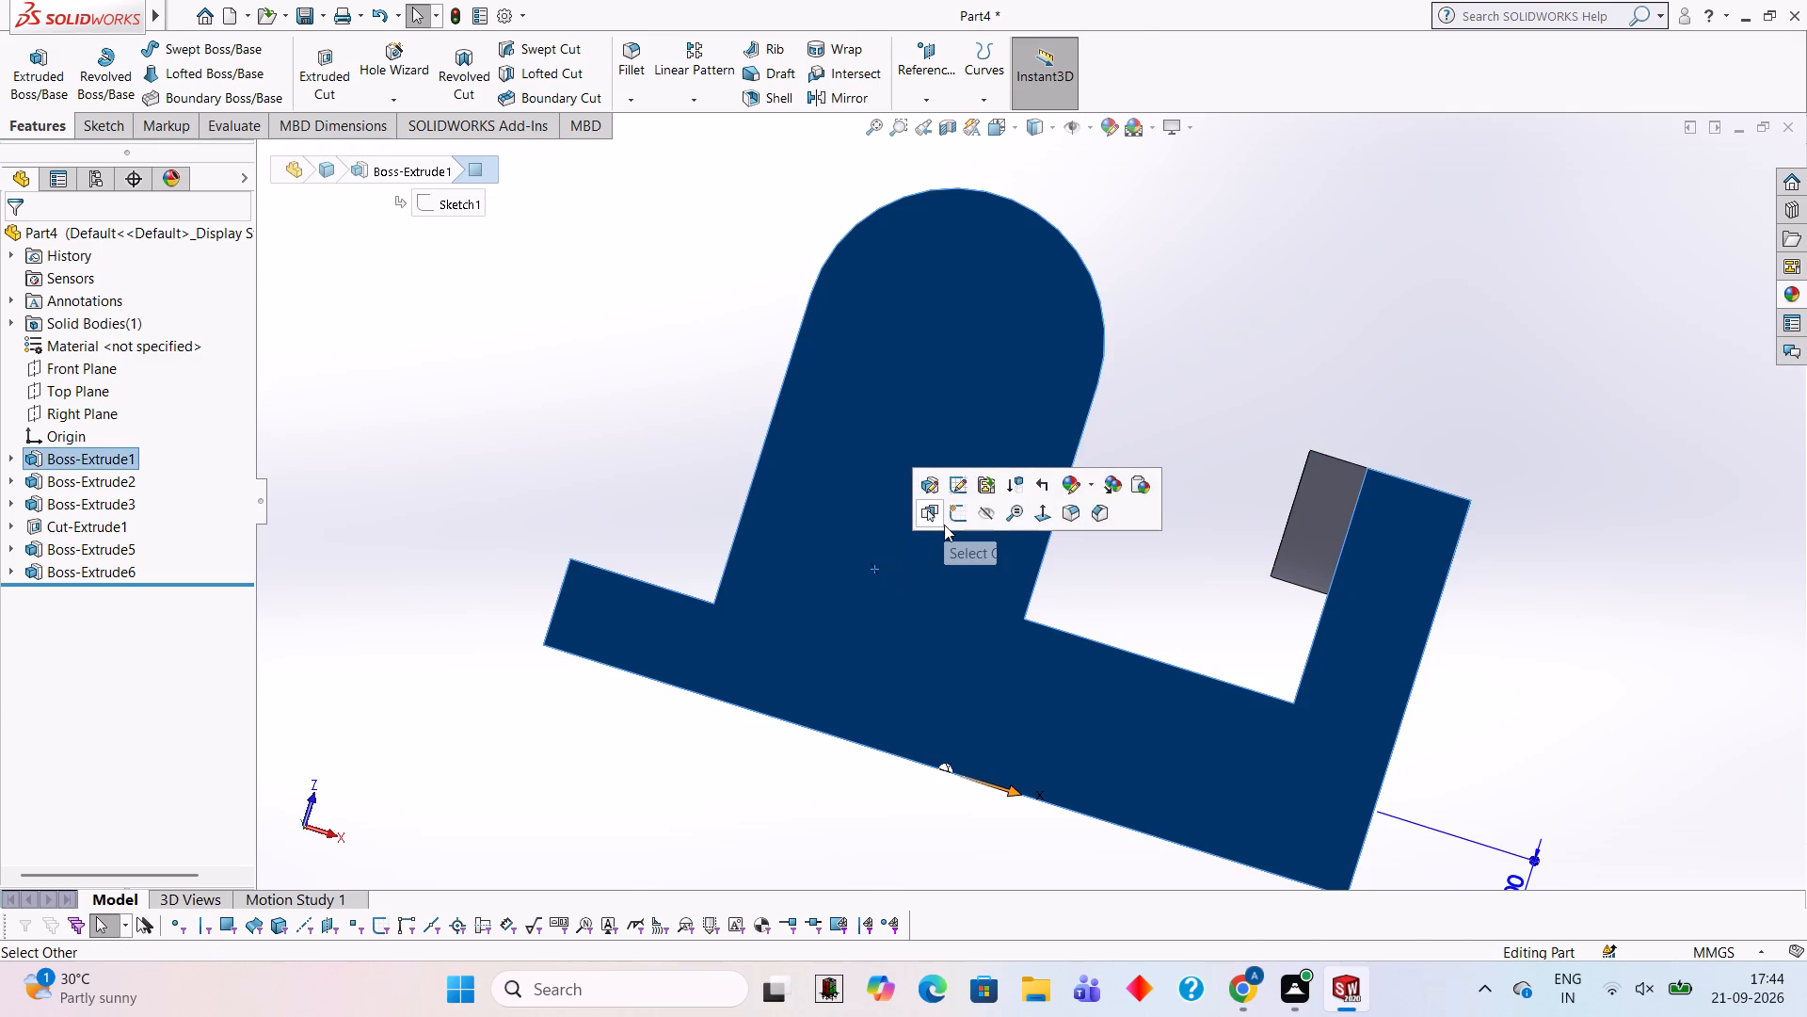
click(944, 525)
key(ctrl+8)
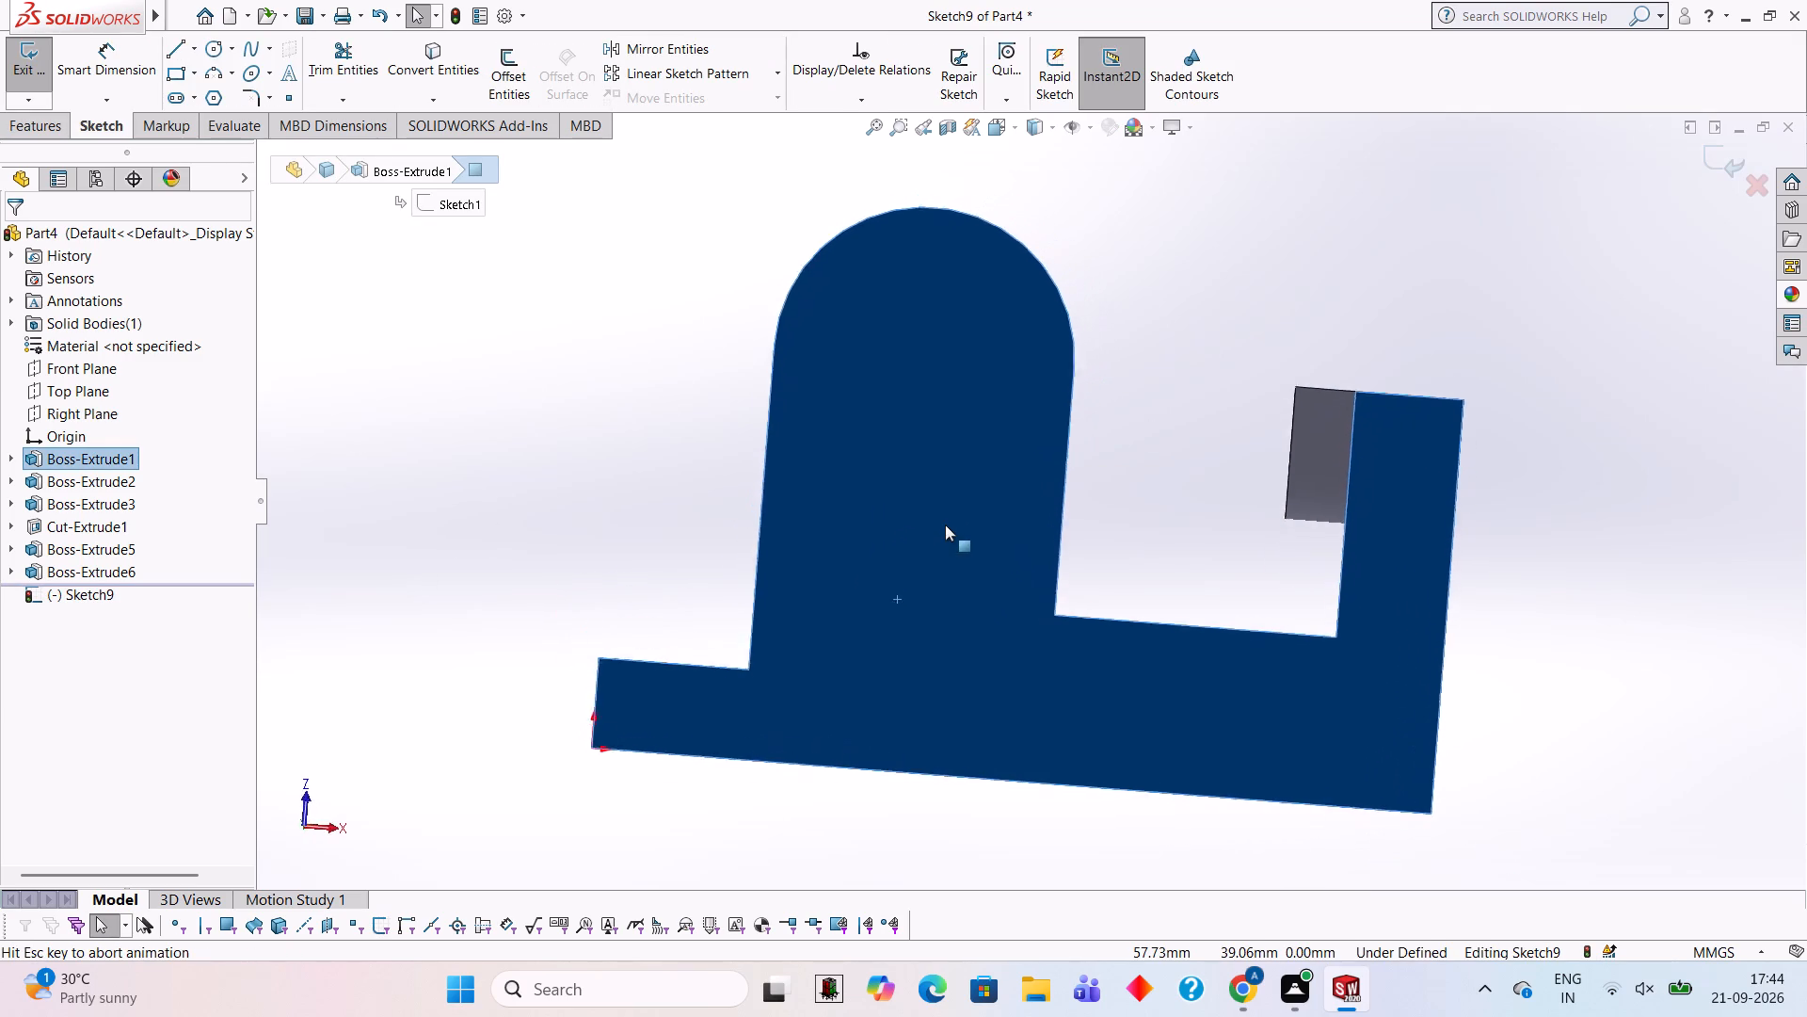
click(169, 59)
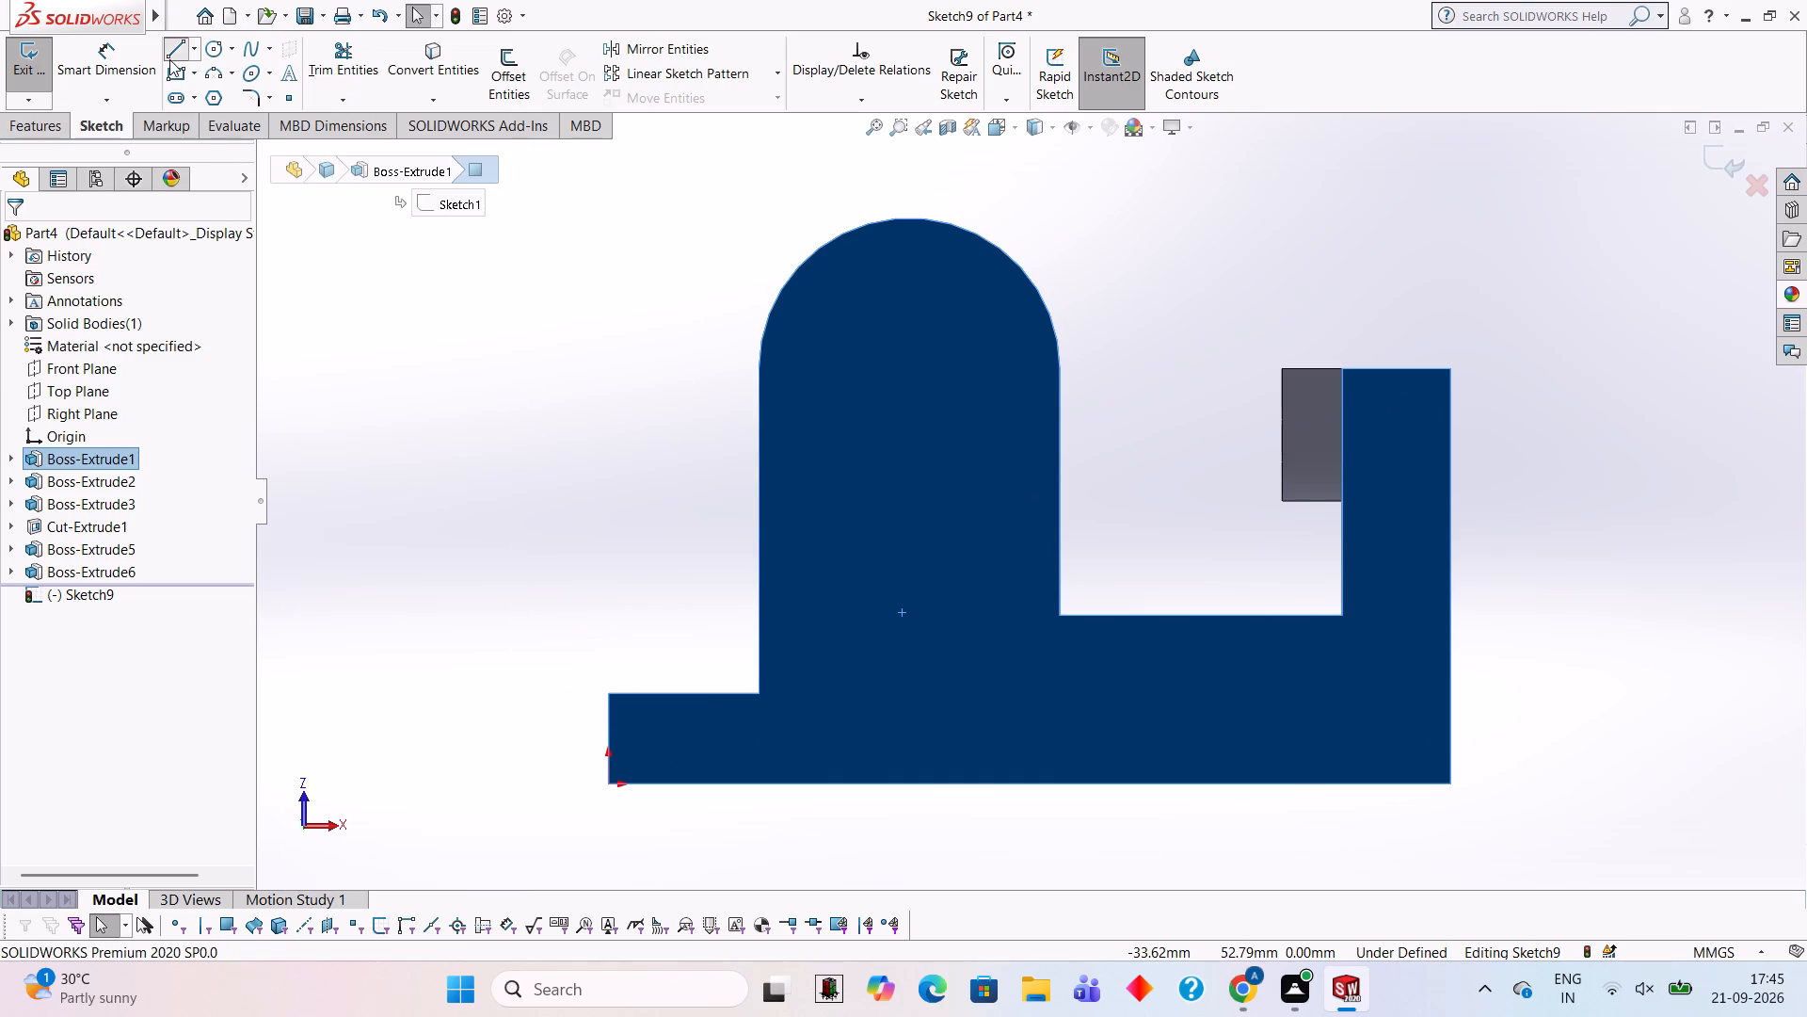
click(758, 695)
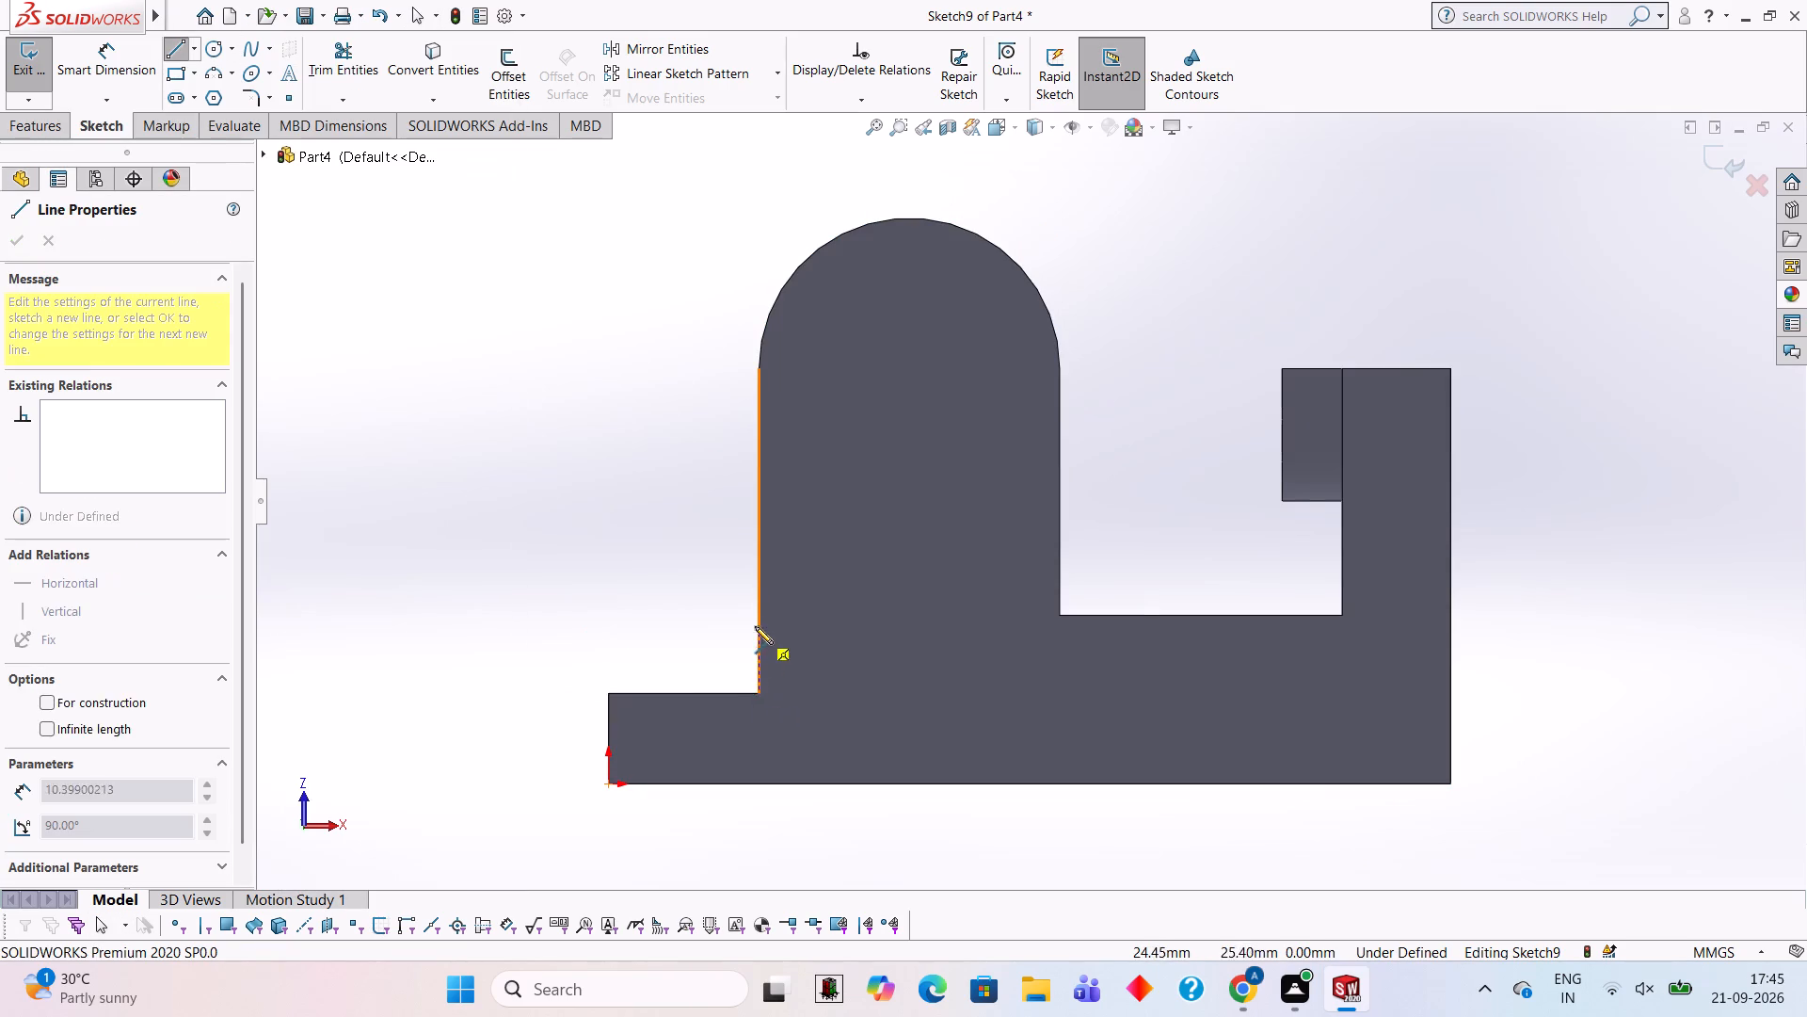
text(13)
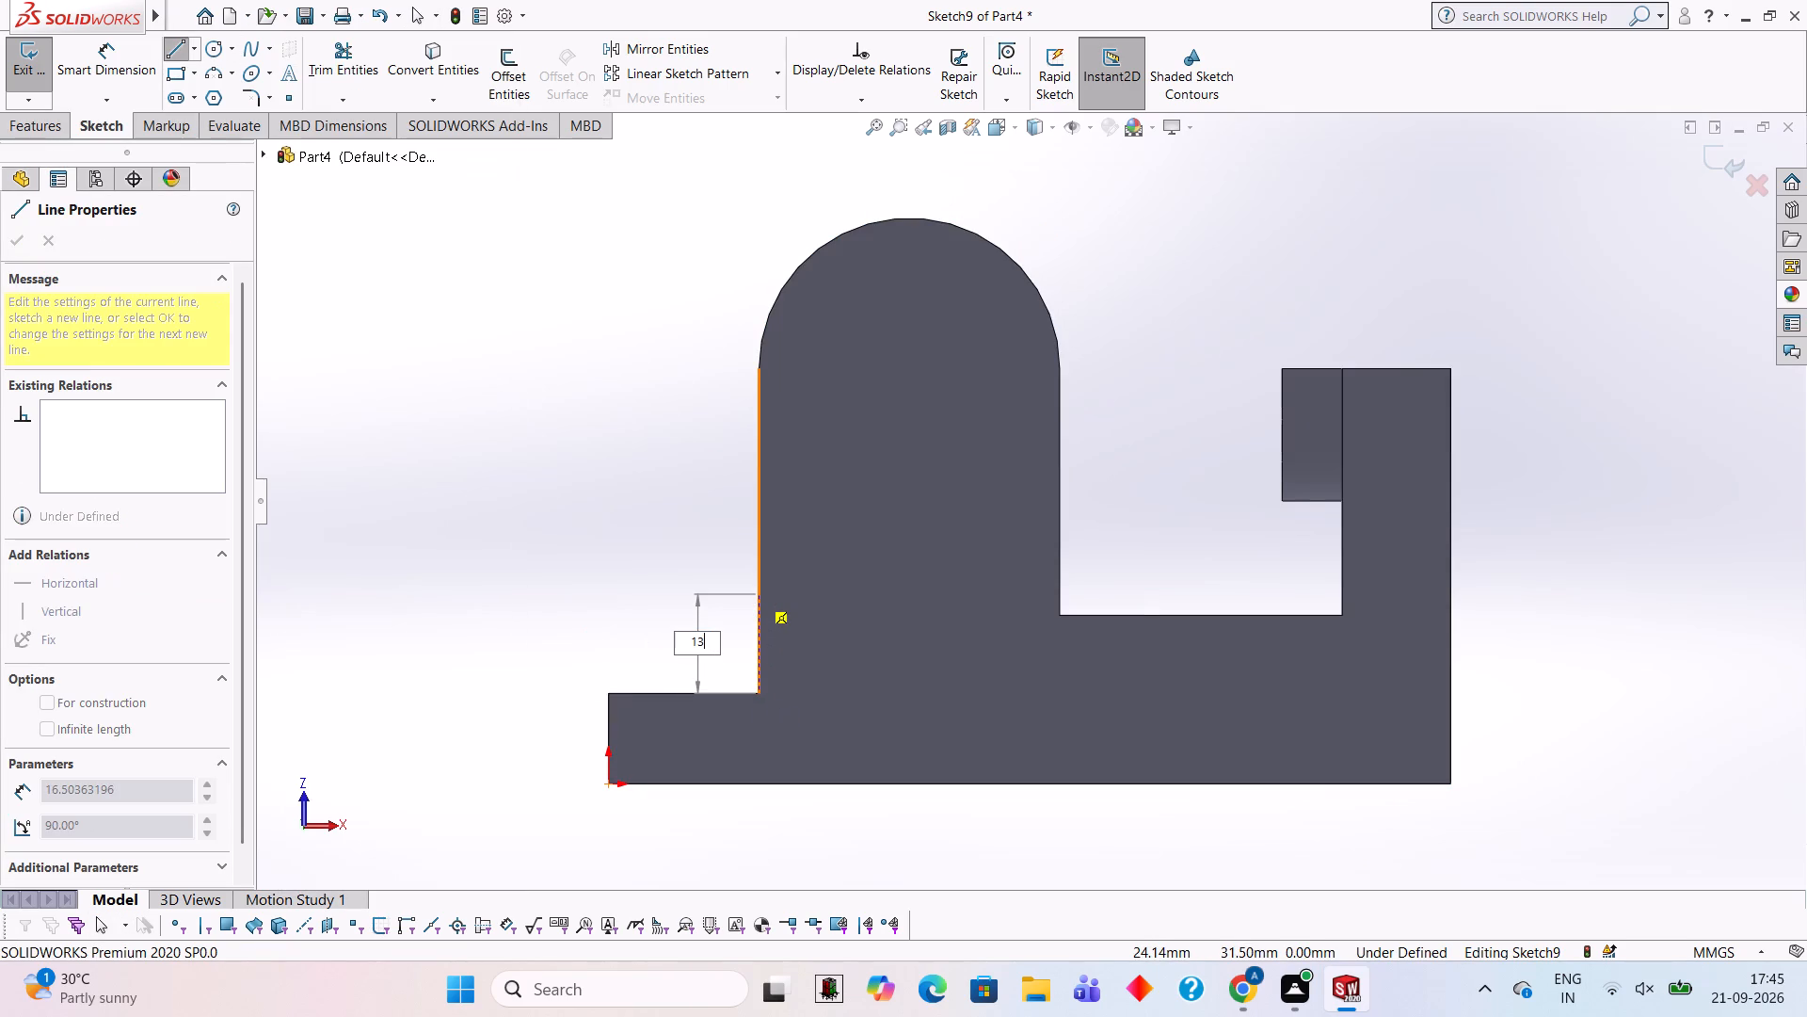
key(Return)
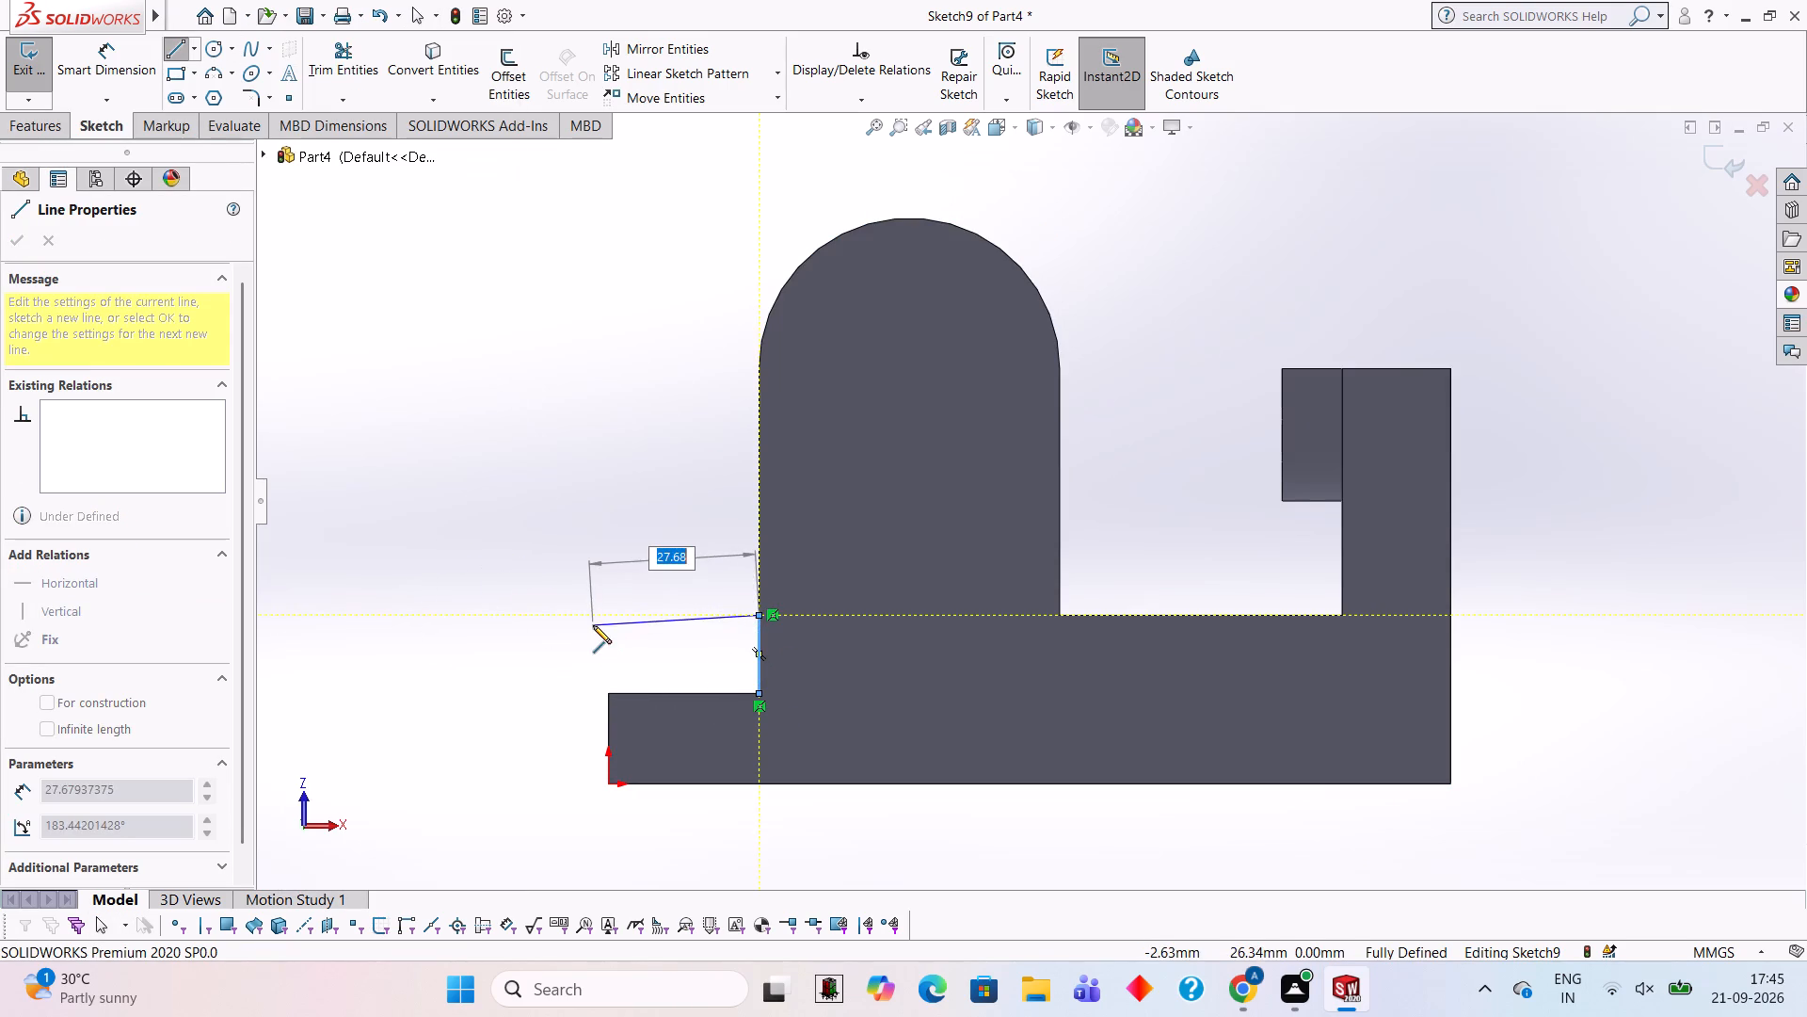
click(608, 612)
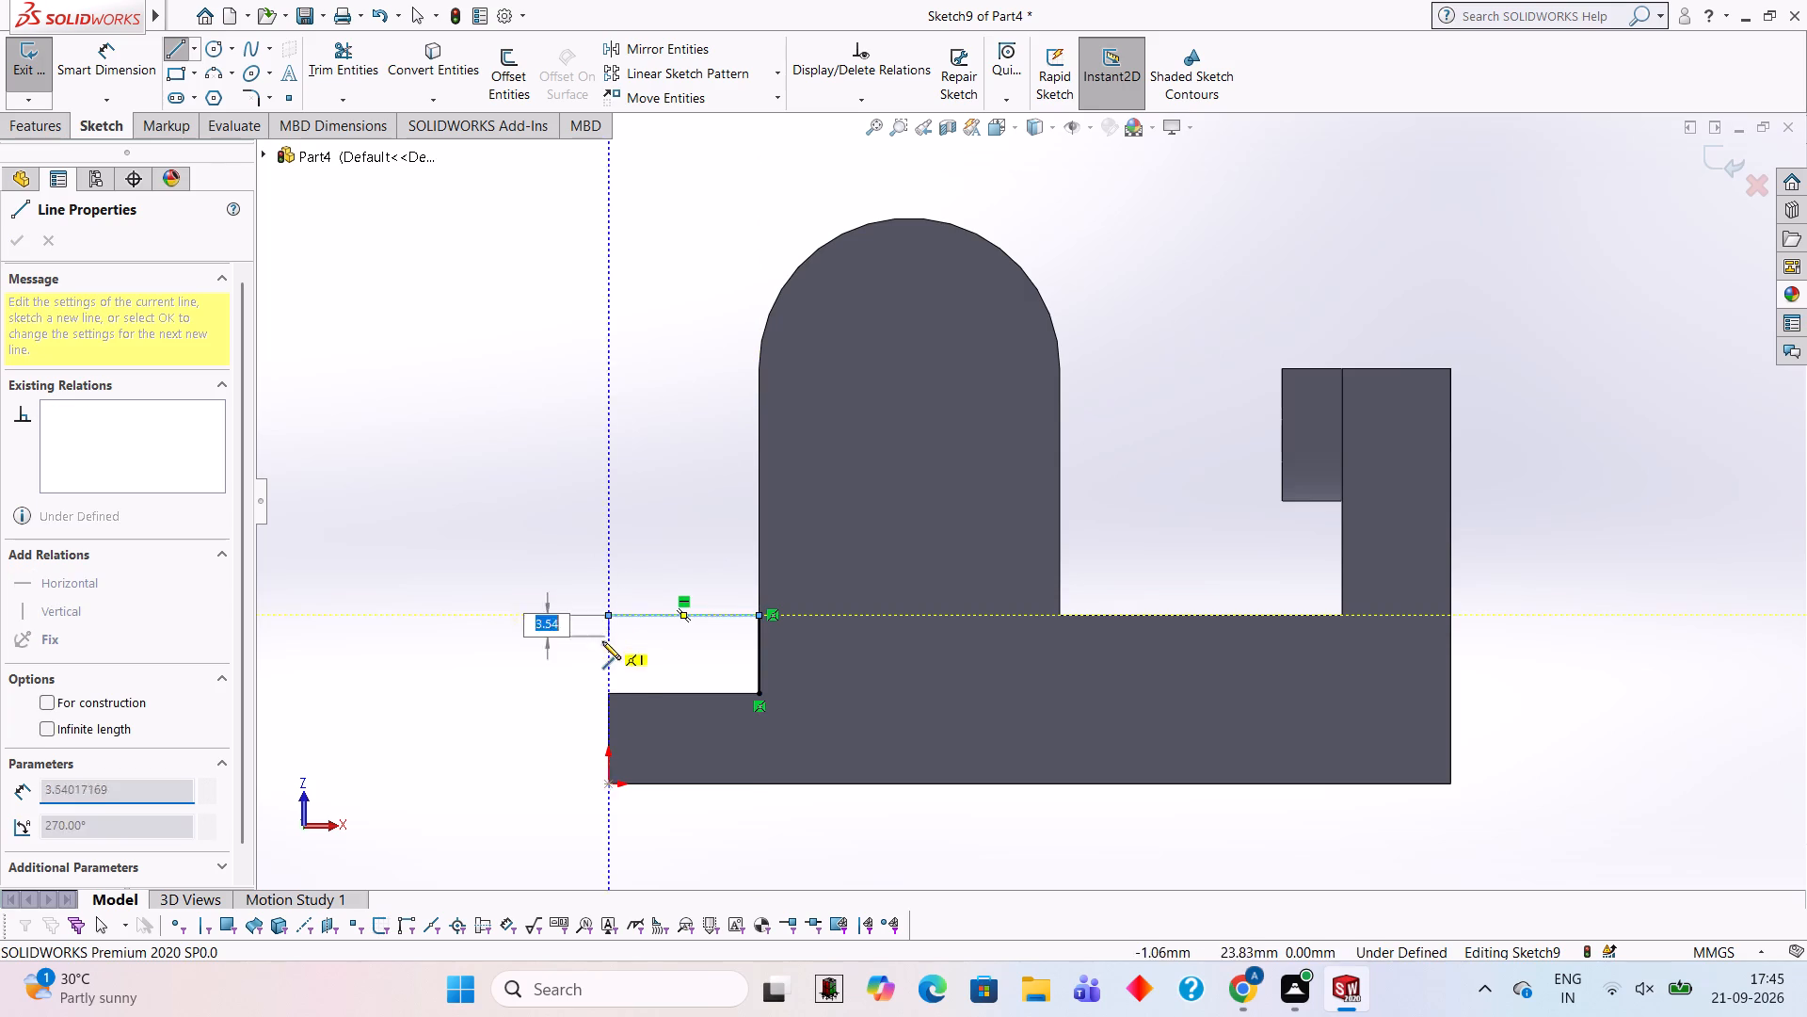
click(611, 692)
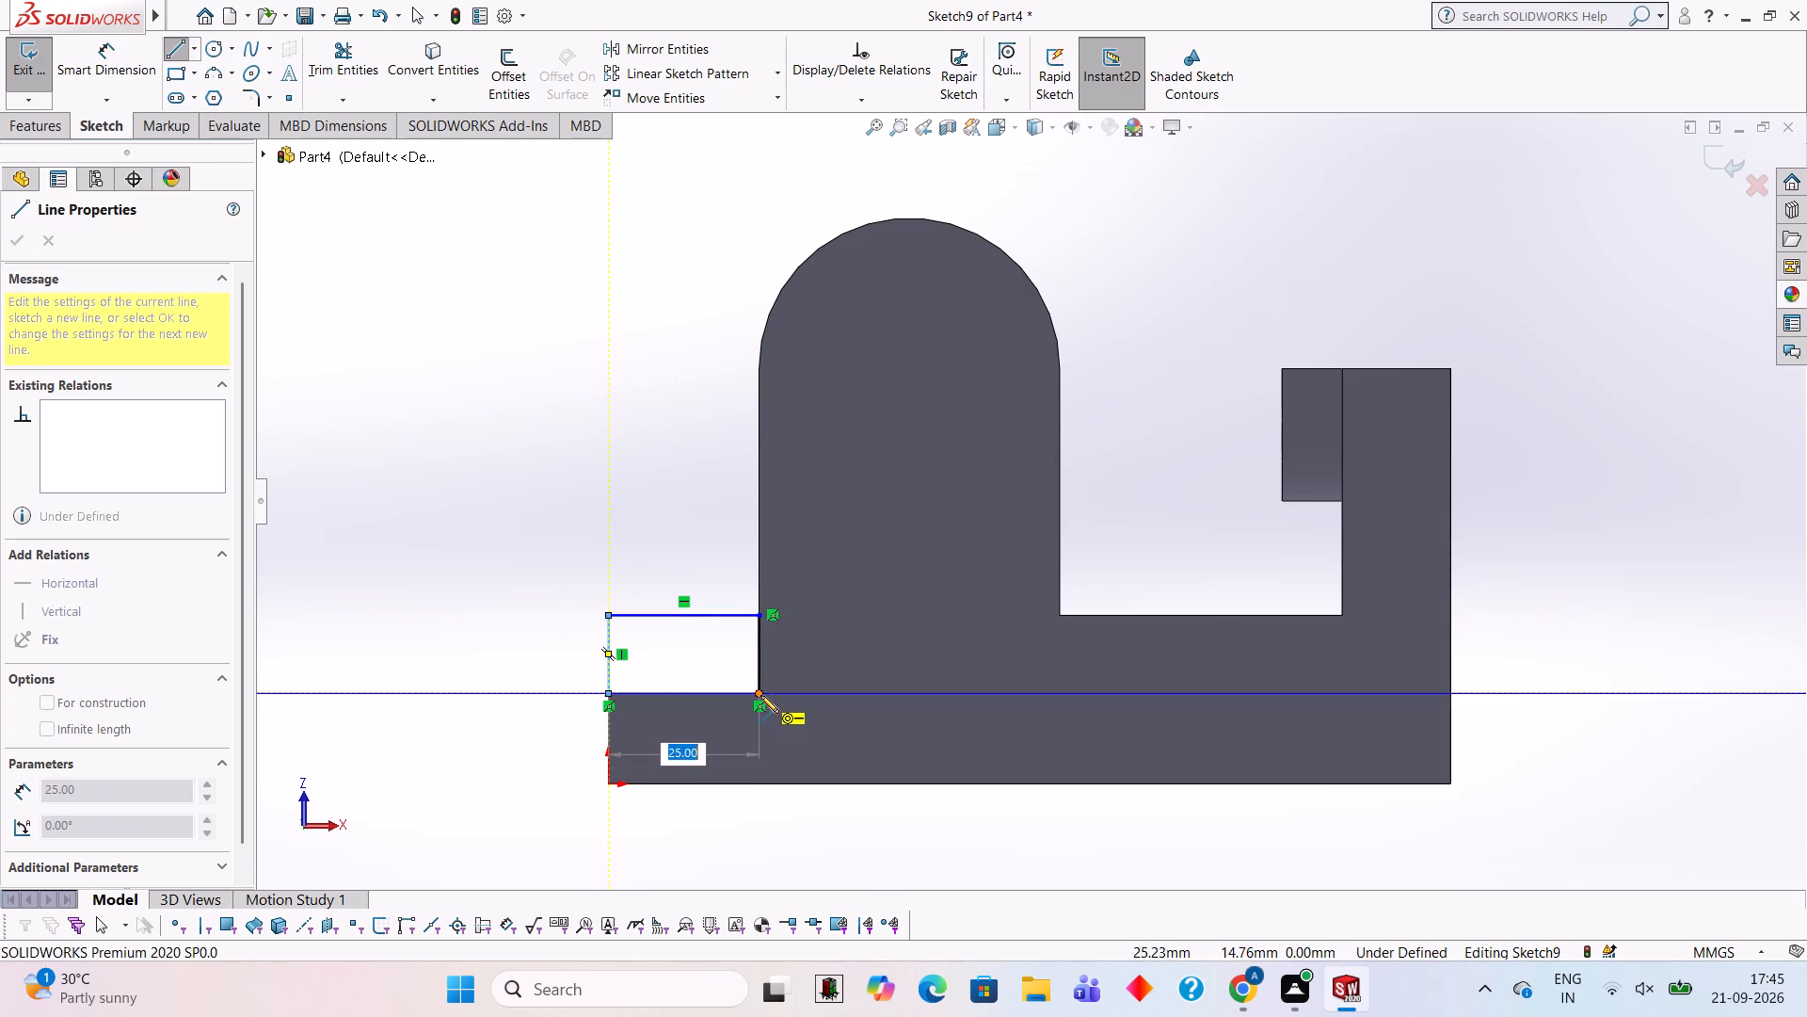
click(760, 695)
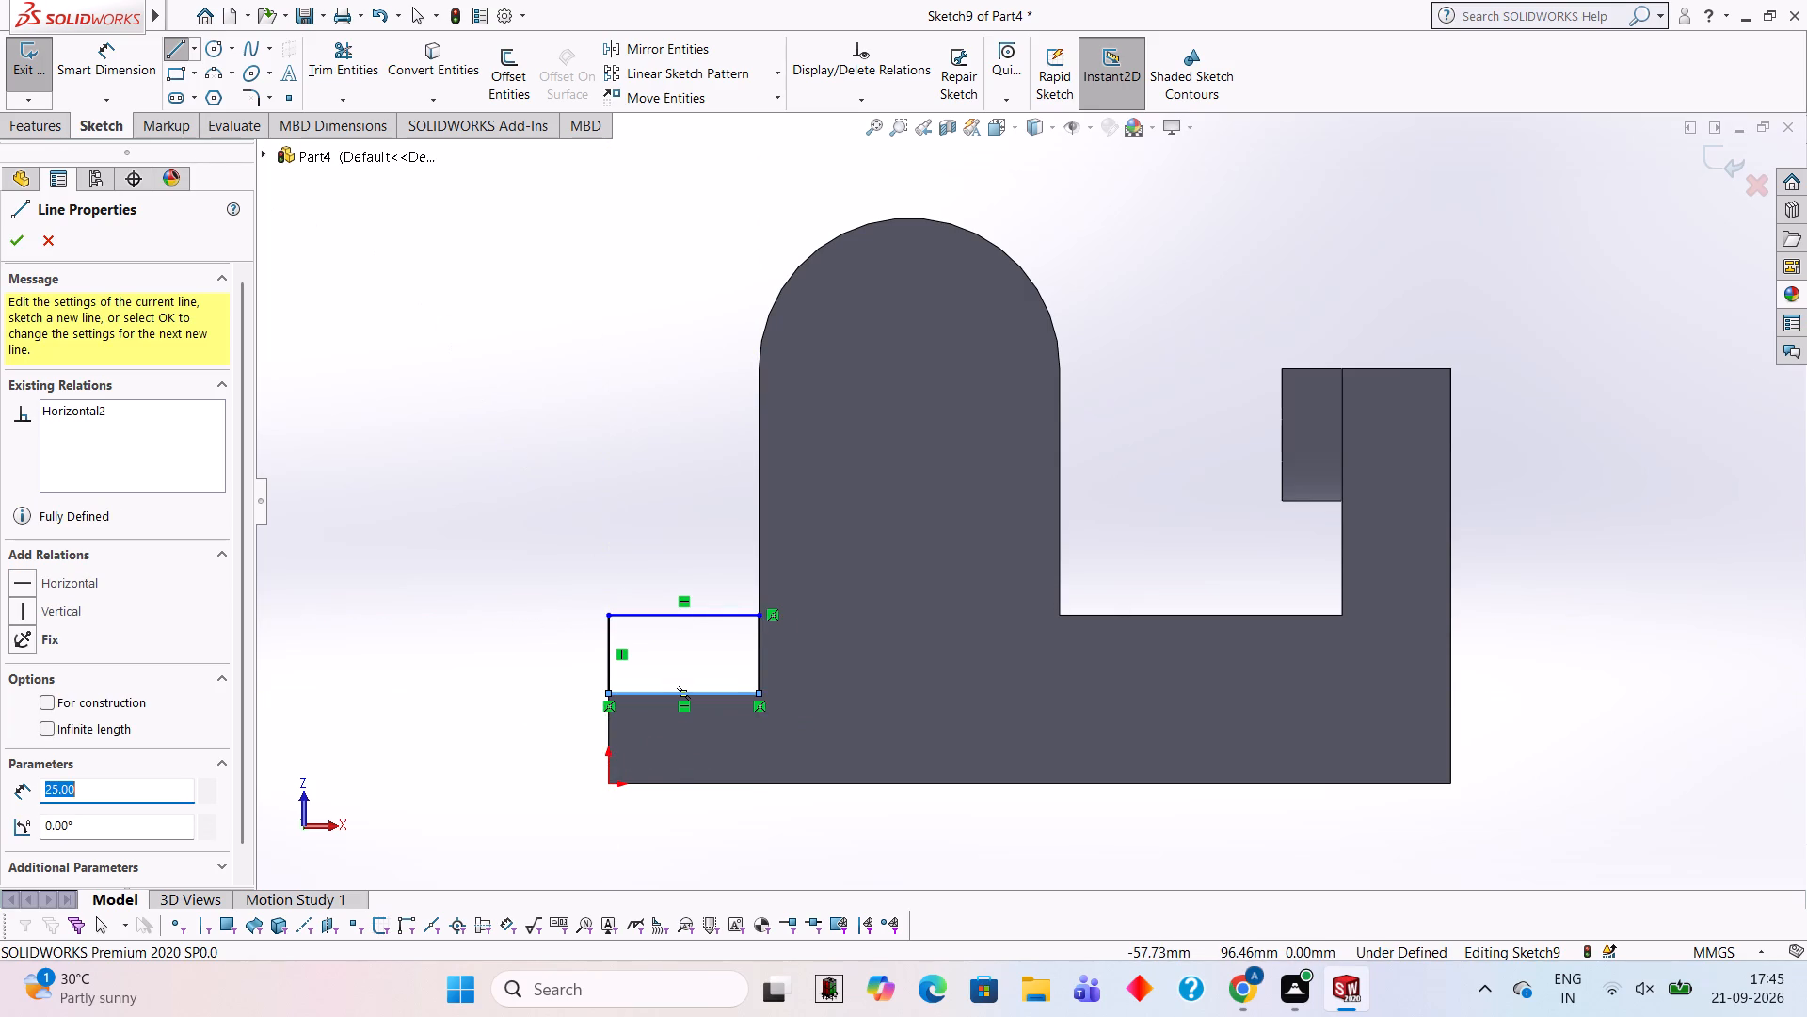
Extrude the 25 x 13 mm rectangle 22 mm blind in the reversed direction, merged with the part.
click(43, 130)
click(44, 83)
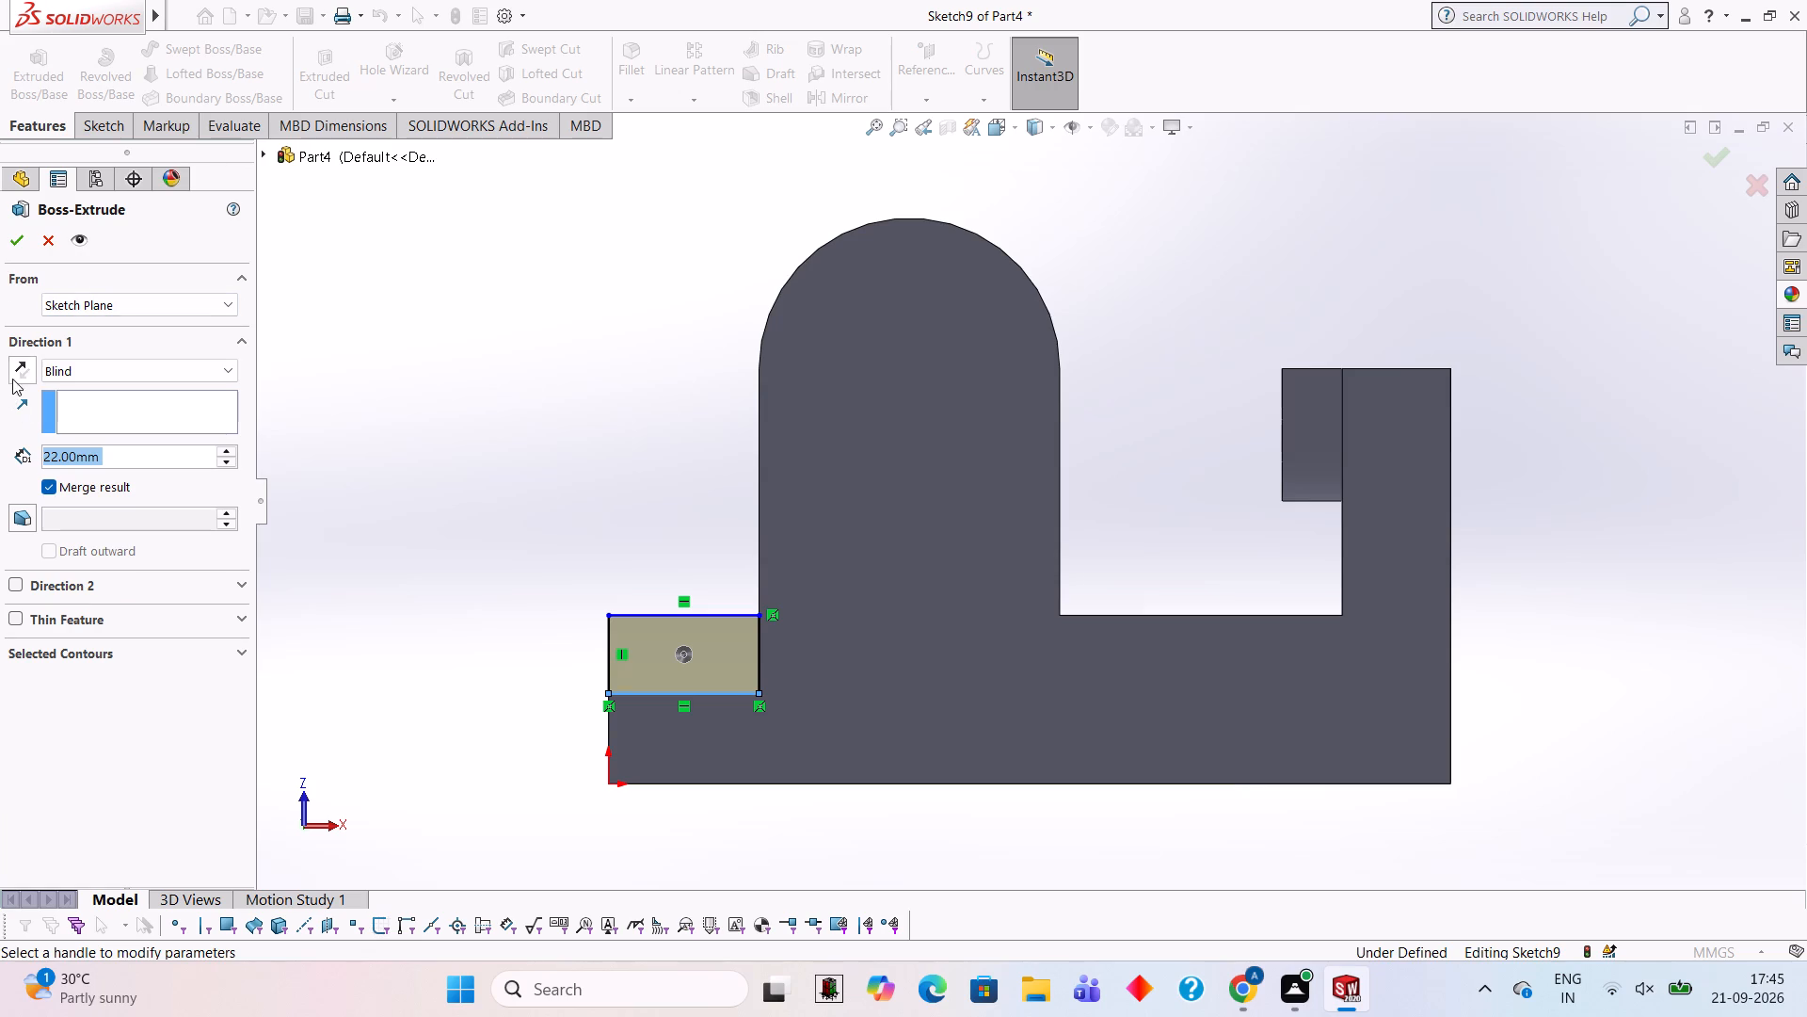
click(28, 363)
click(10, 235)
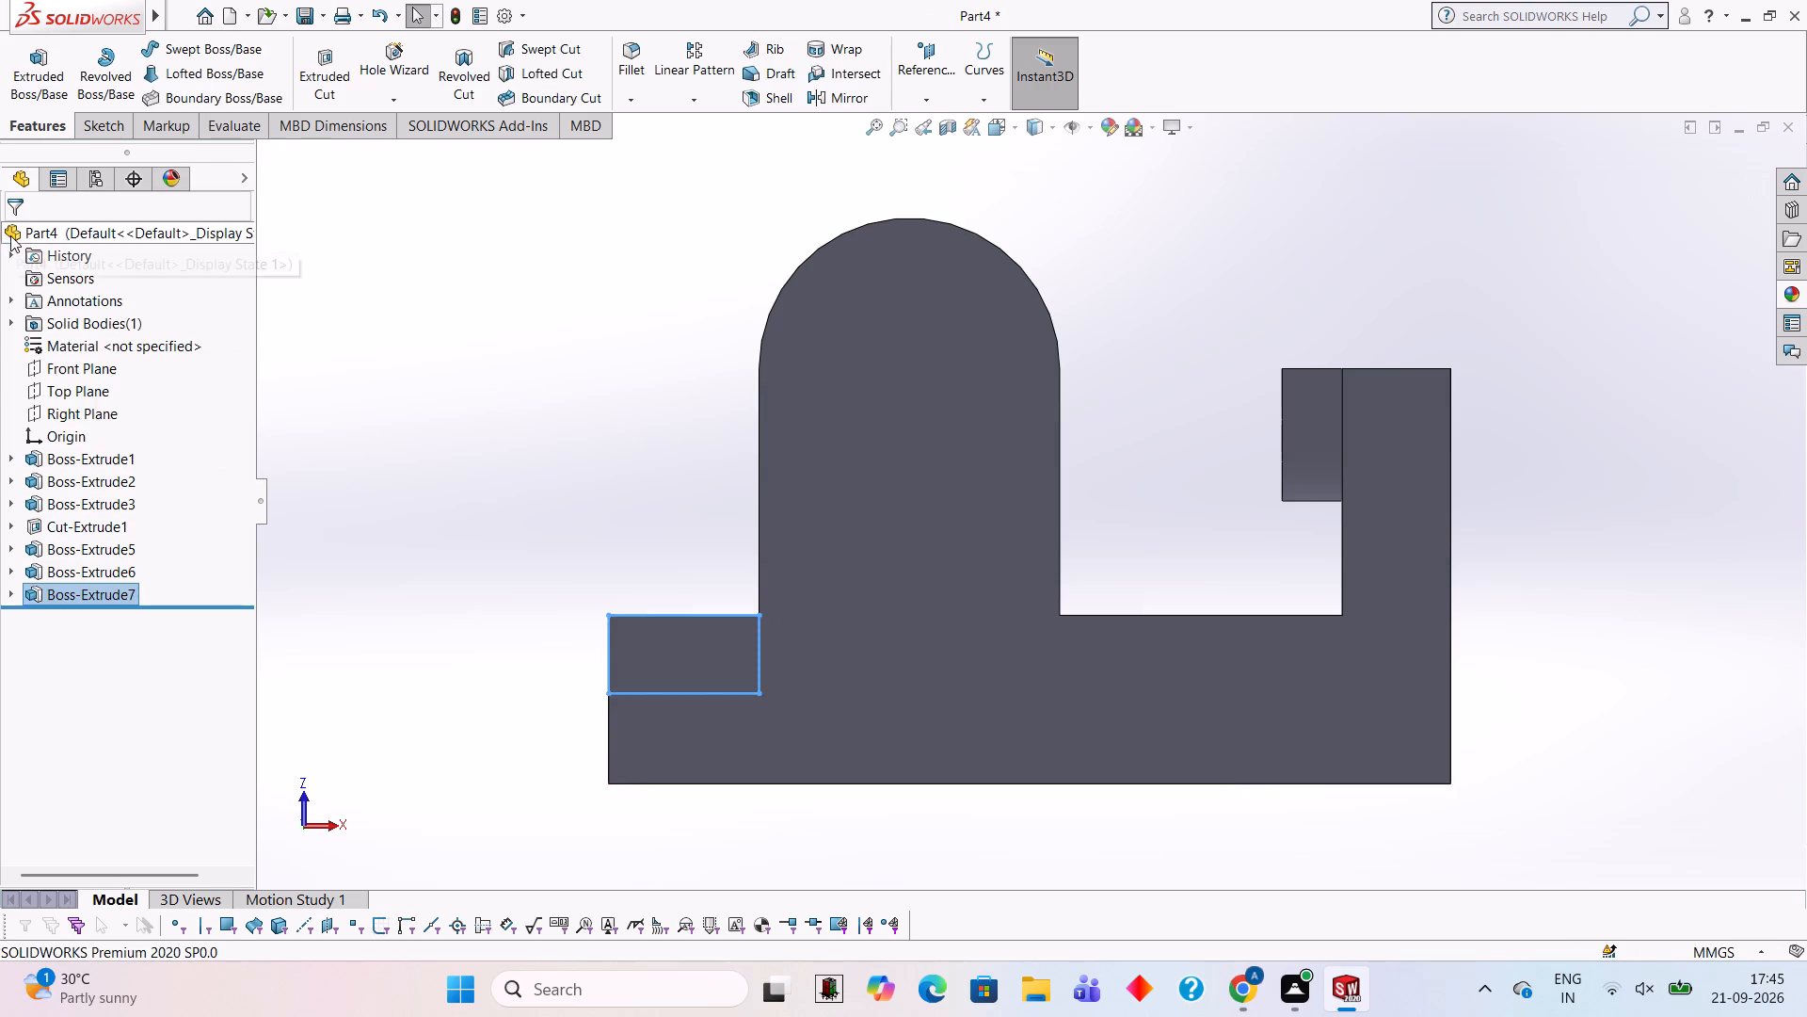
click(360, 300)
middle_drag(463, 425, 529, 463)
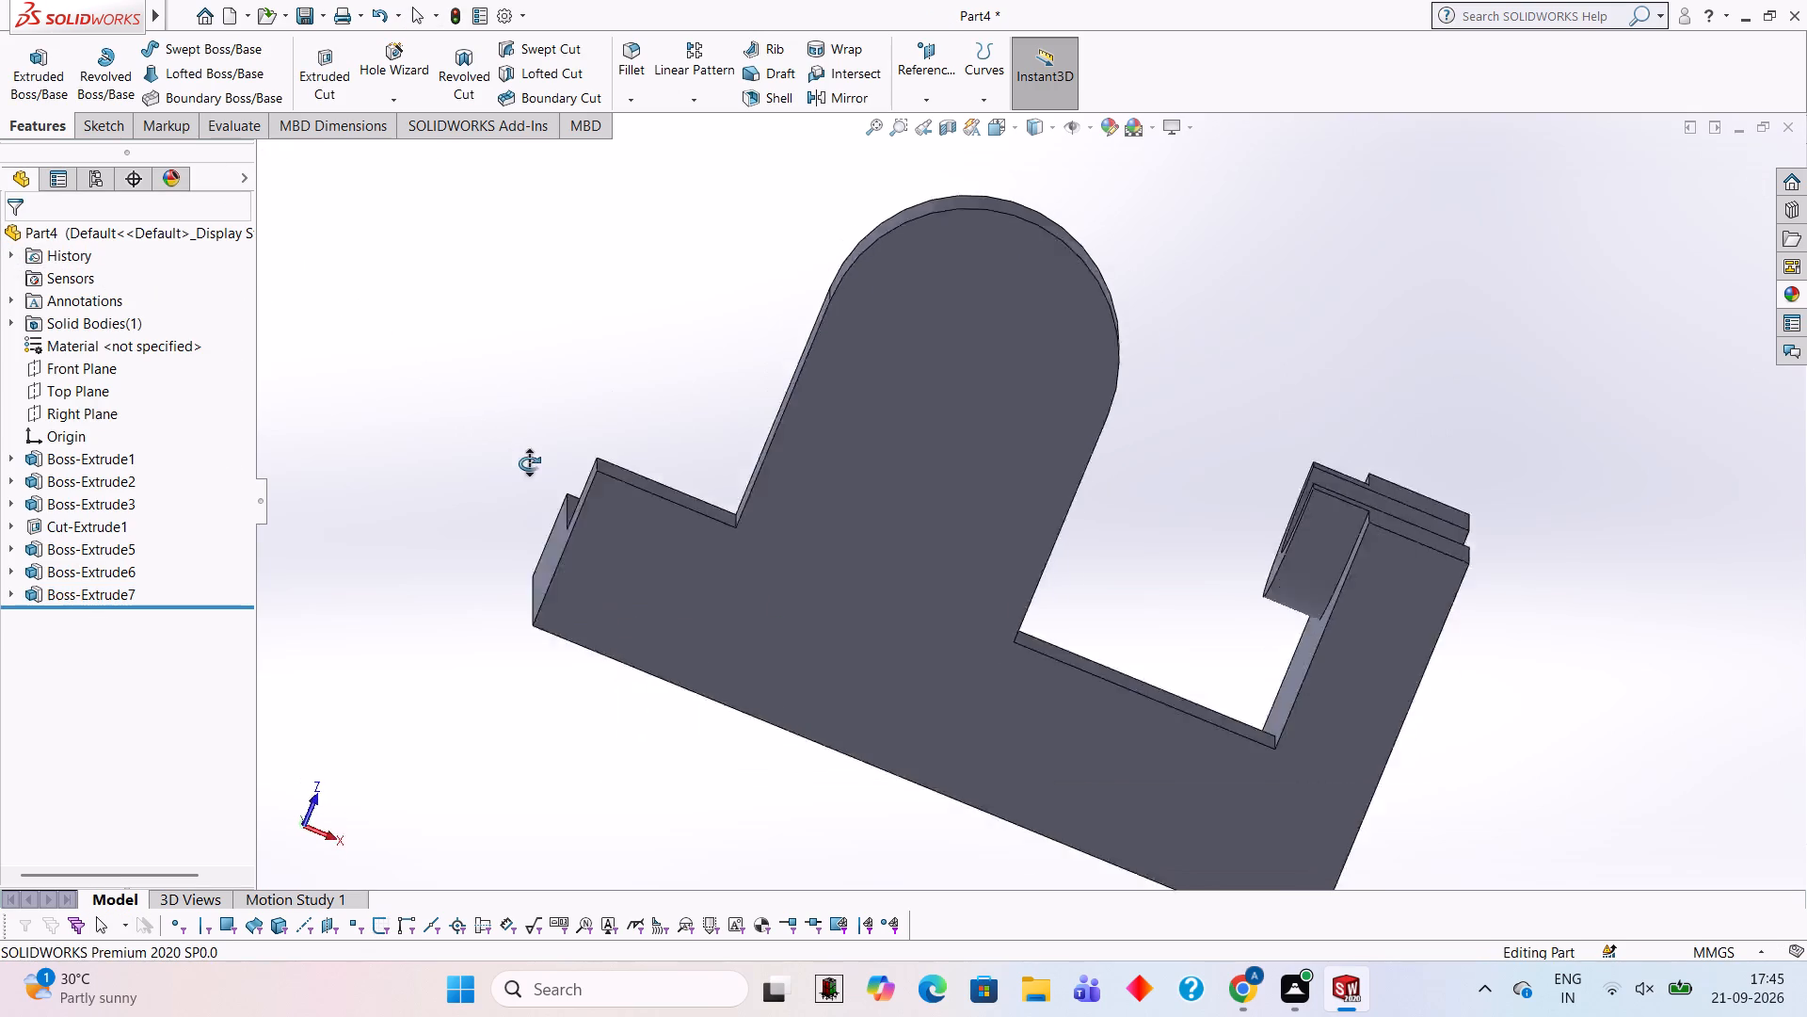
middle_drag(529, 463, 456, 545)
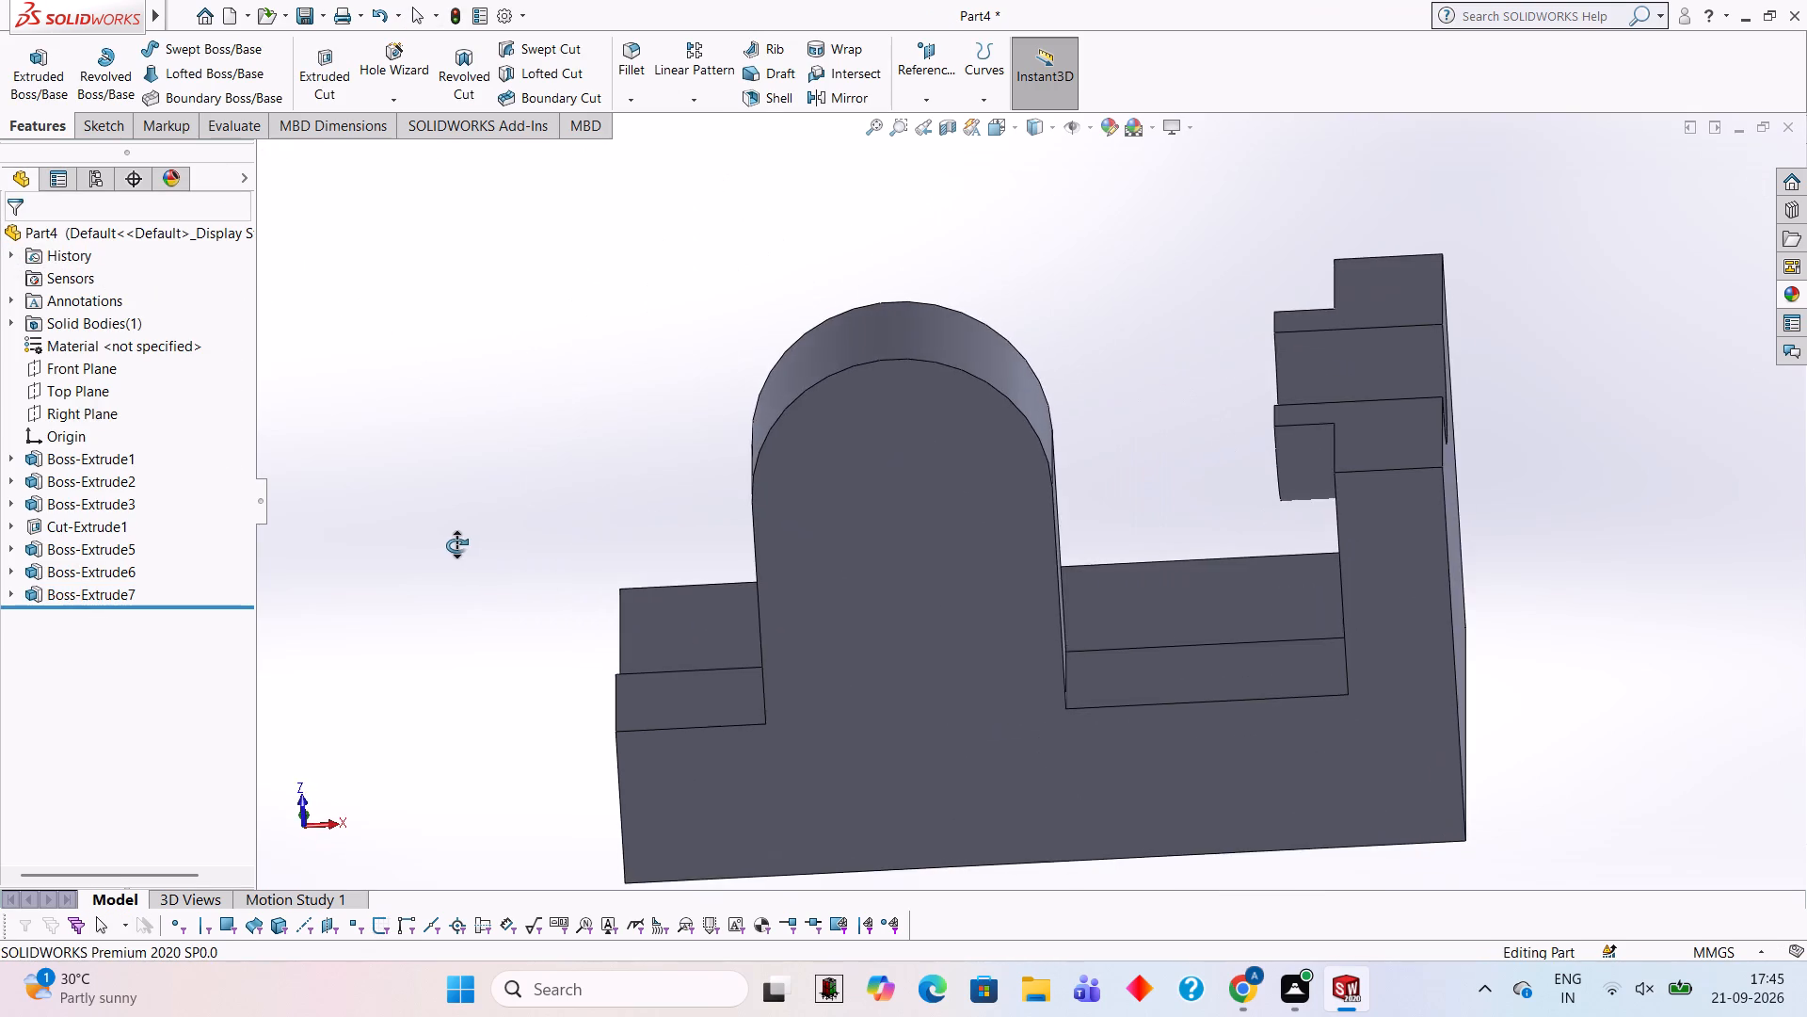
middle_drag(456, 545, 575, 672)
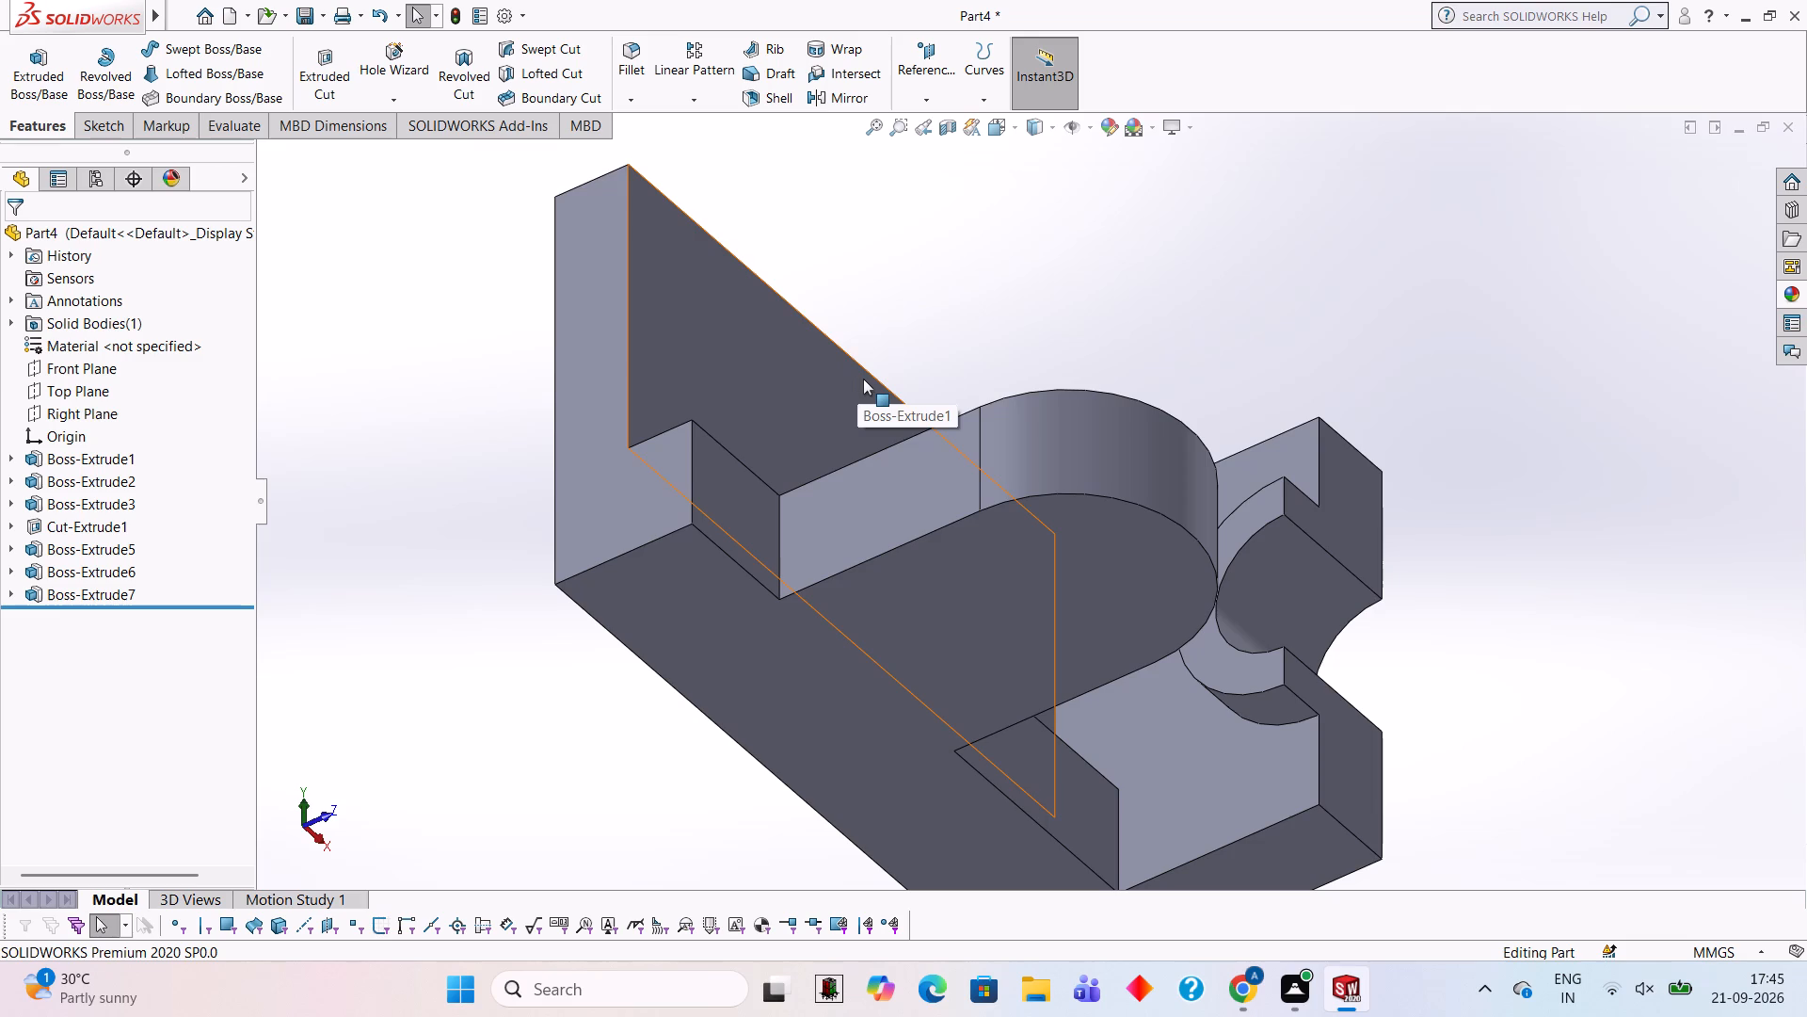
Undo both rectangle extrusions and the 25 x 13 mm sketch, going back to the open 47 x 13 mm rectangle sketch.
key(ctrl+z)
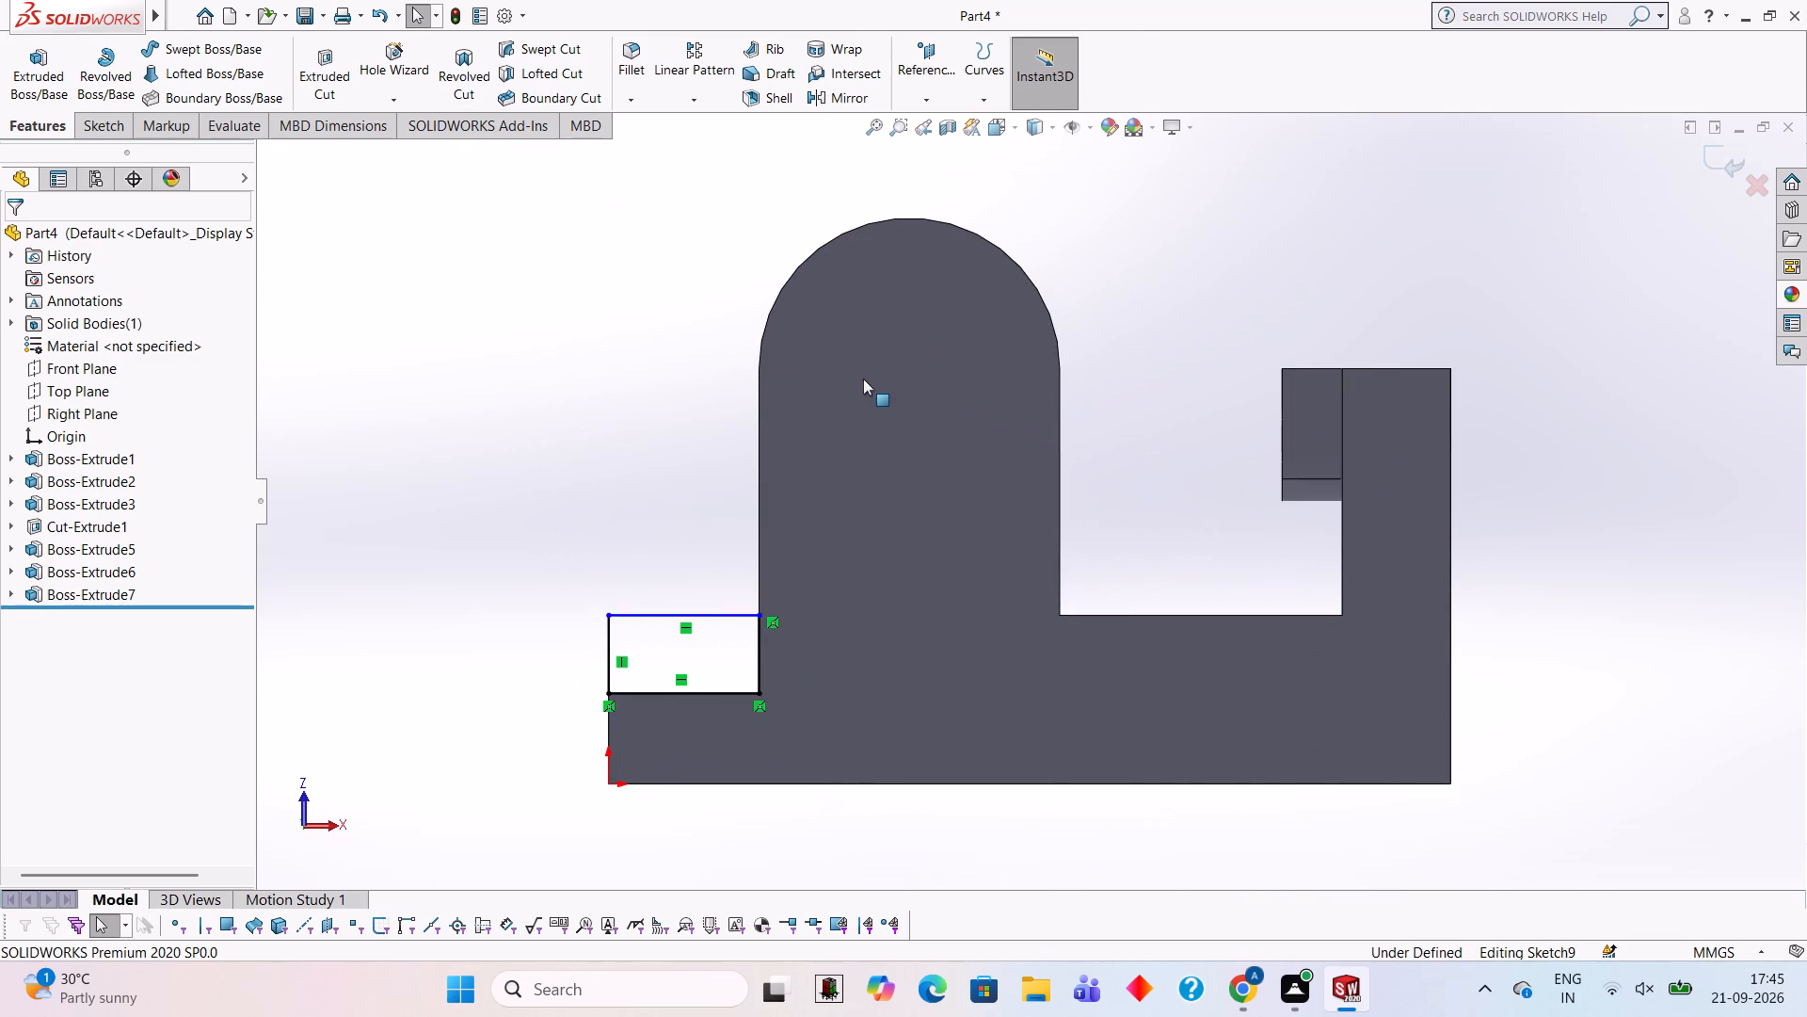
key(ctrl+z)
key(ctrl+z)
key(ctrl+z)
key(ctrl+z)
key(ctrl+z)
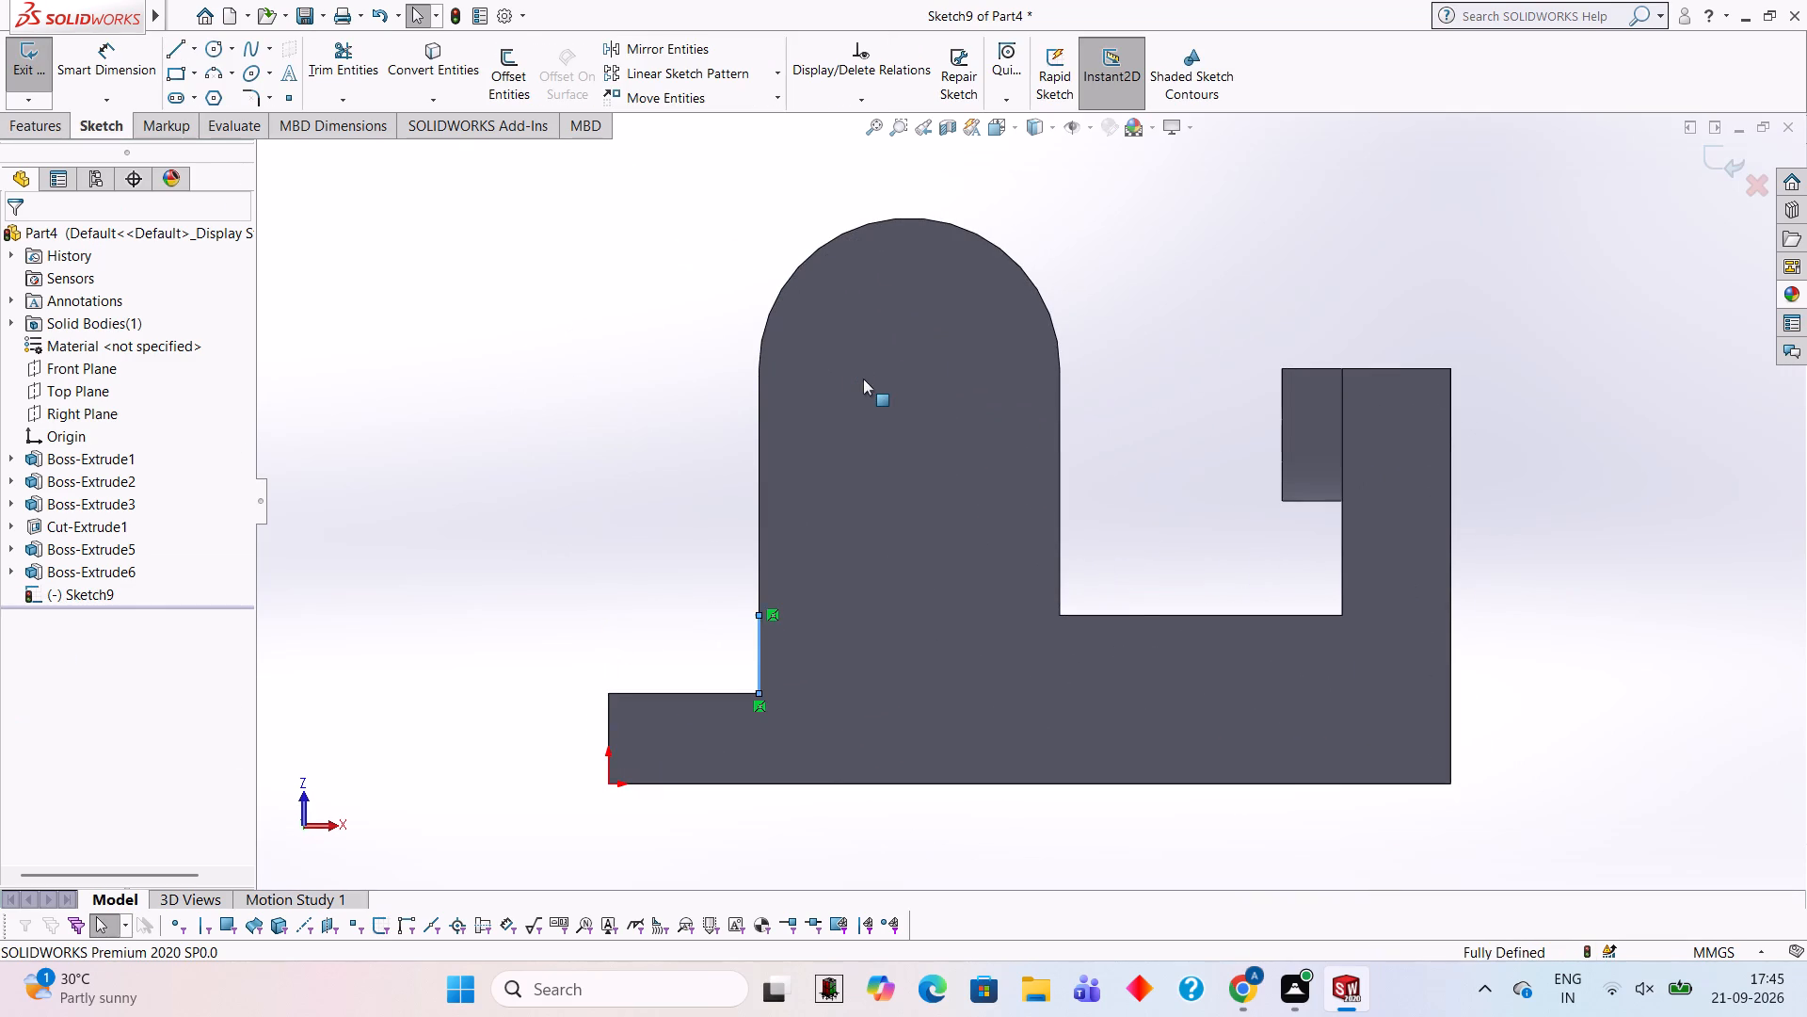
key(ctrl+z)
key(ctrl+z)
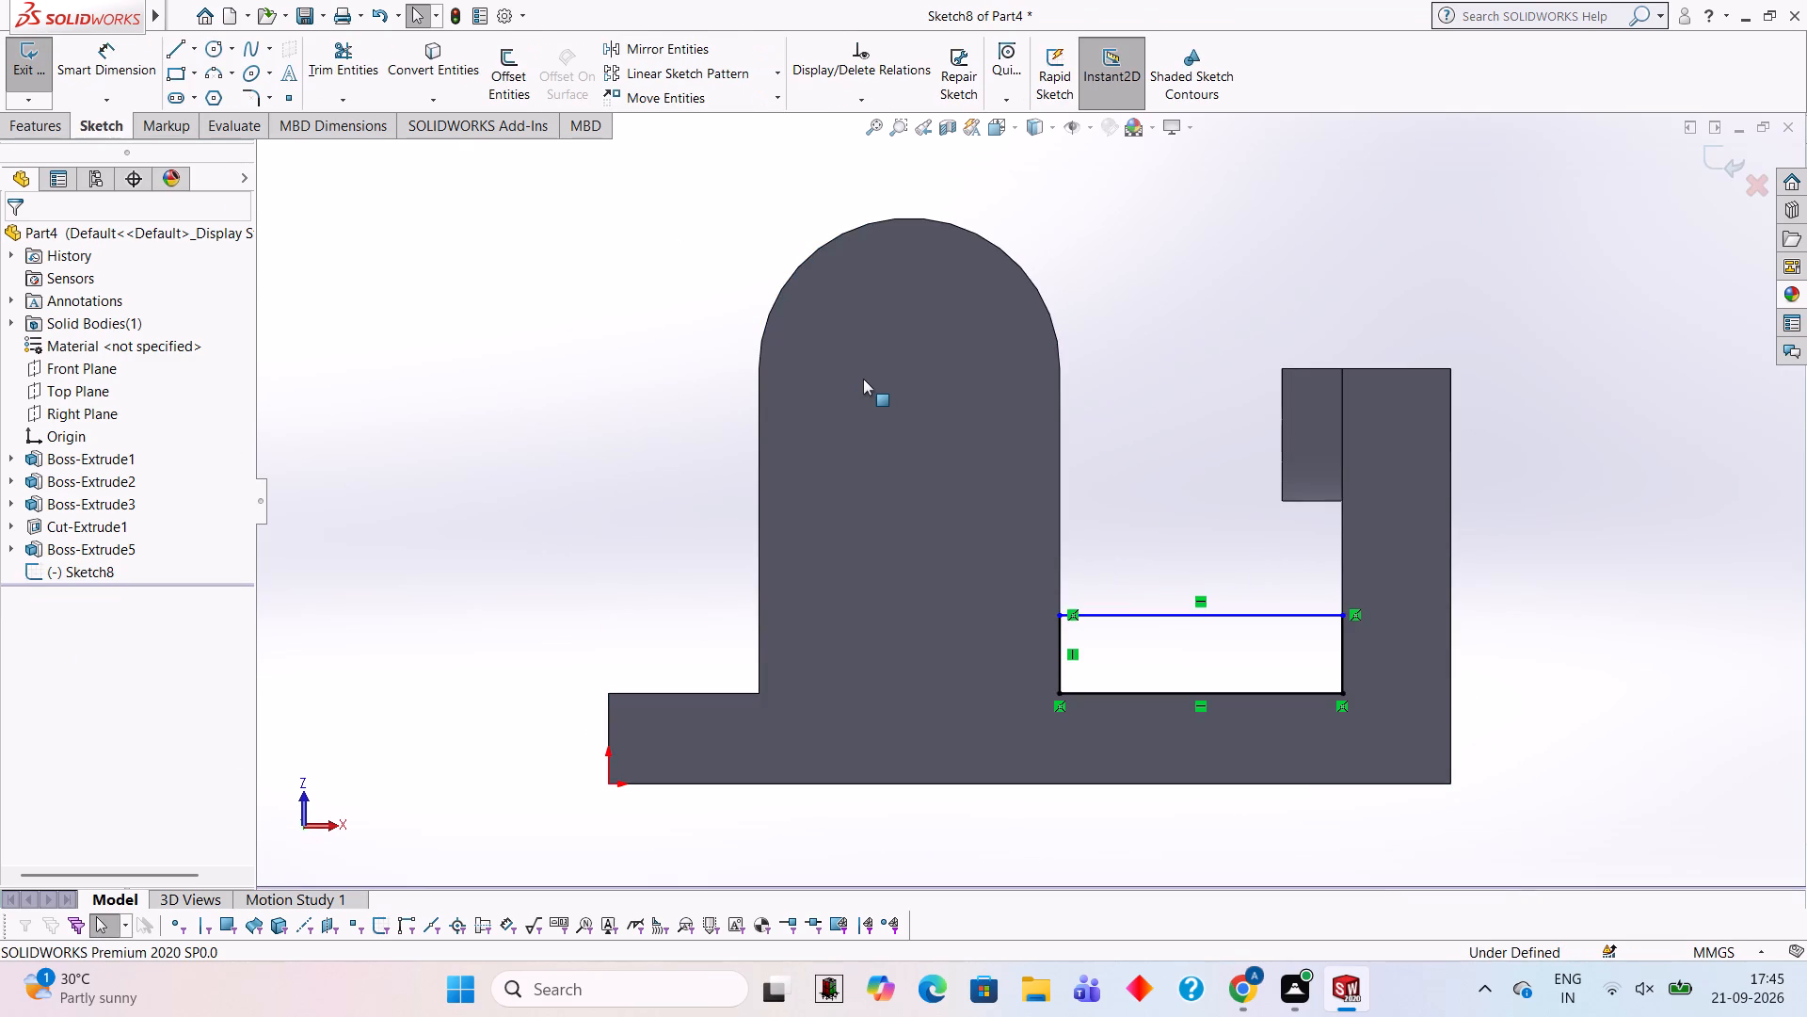
Extrude the 47 x 13 mm rectangle 12 mm blind in the reversed direction, merged with the part.
click(56, 135)
click(52, 85)
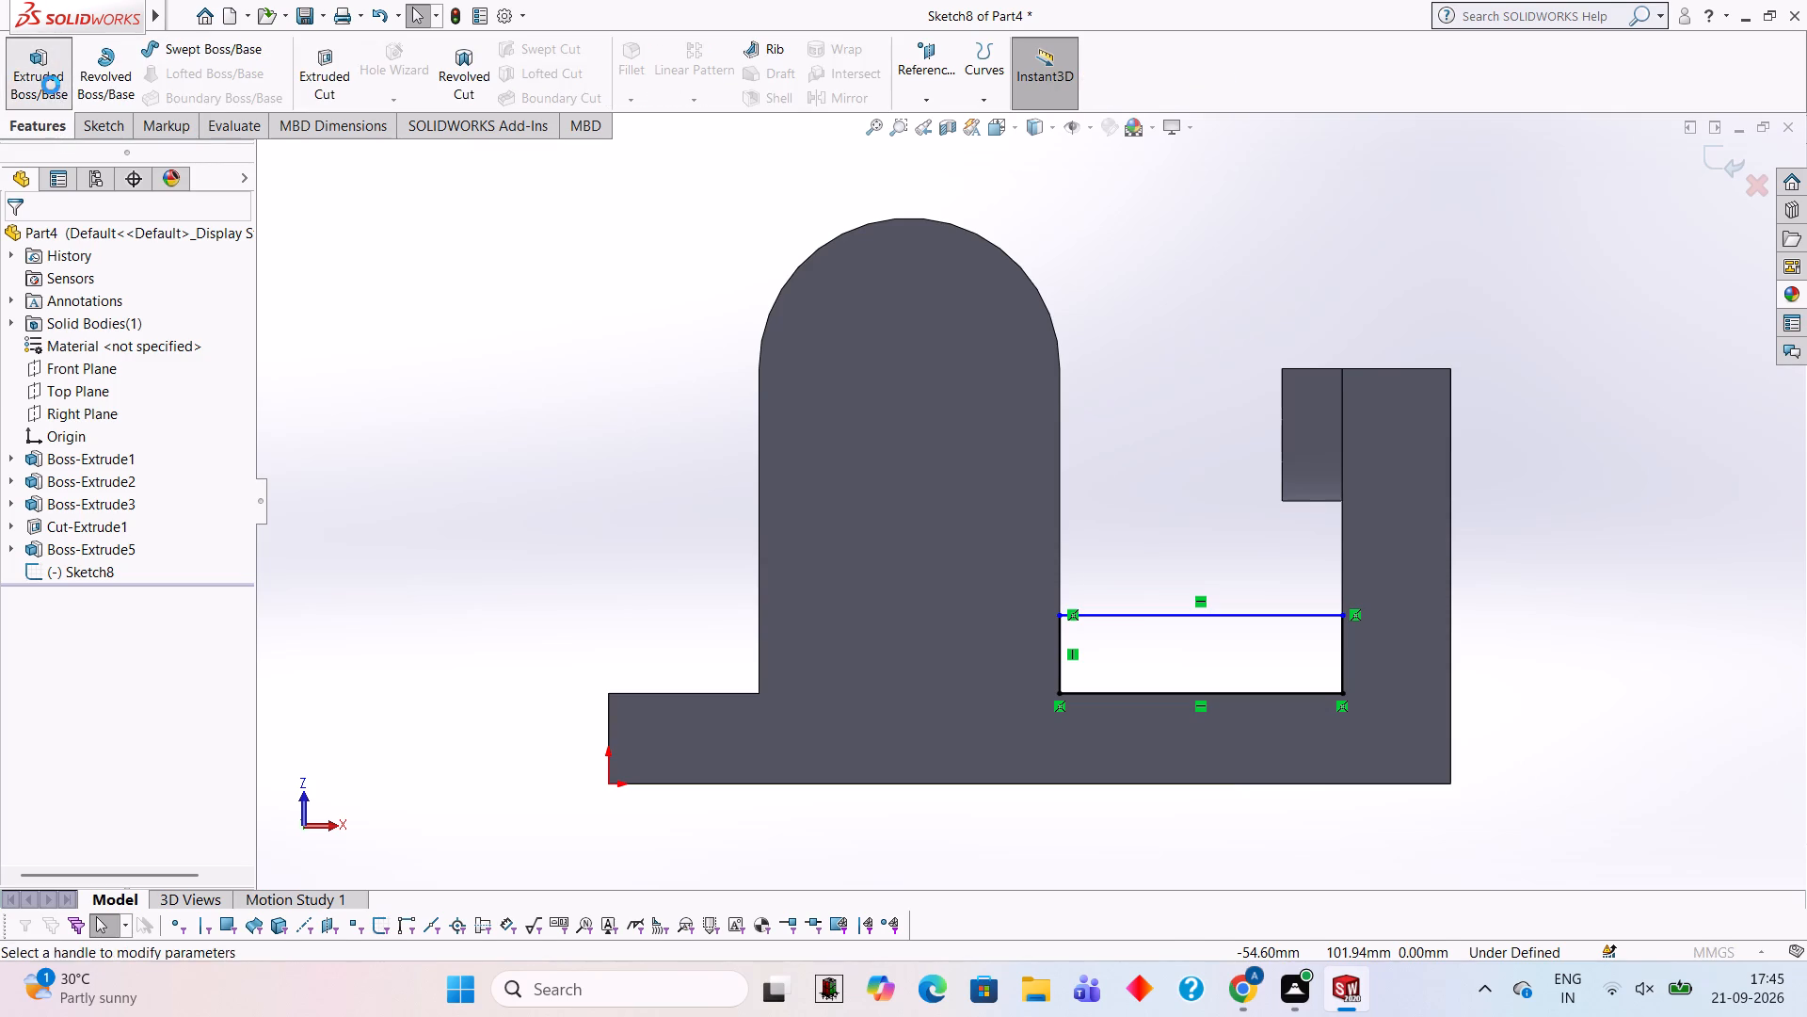
text(12)
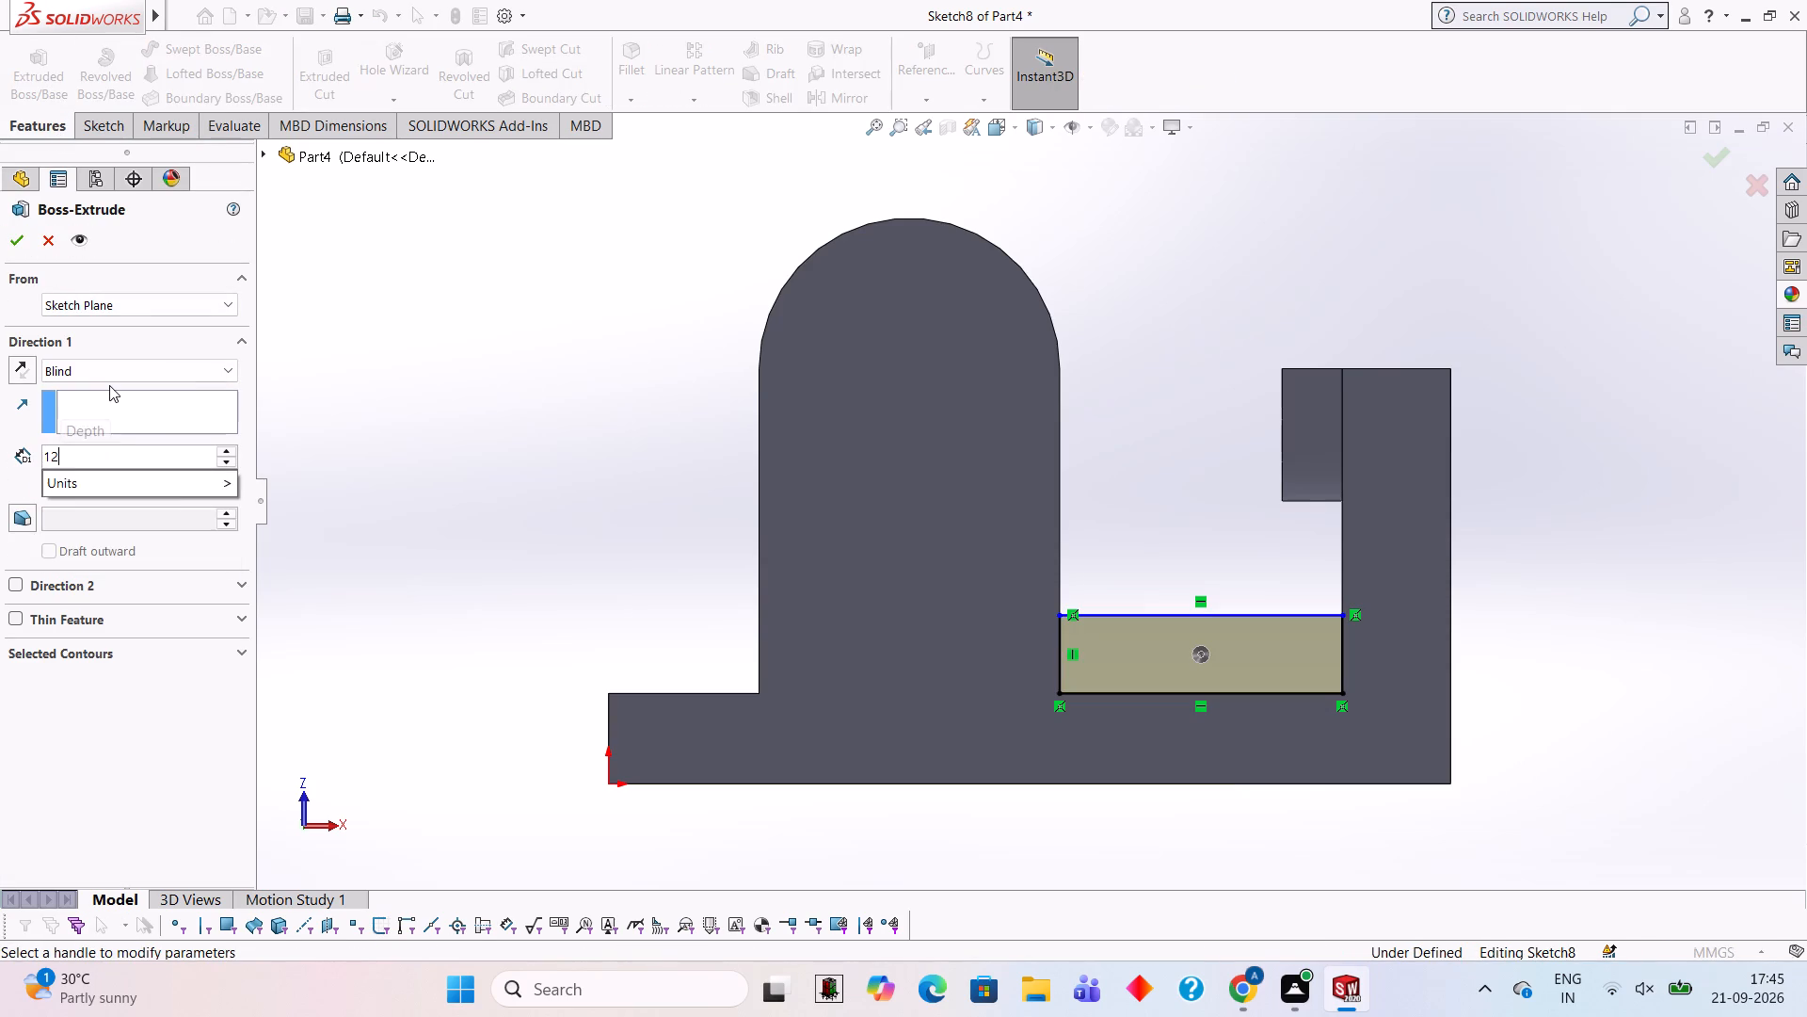
key(Return)
click(15, 372)
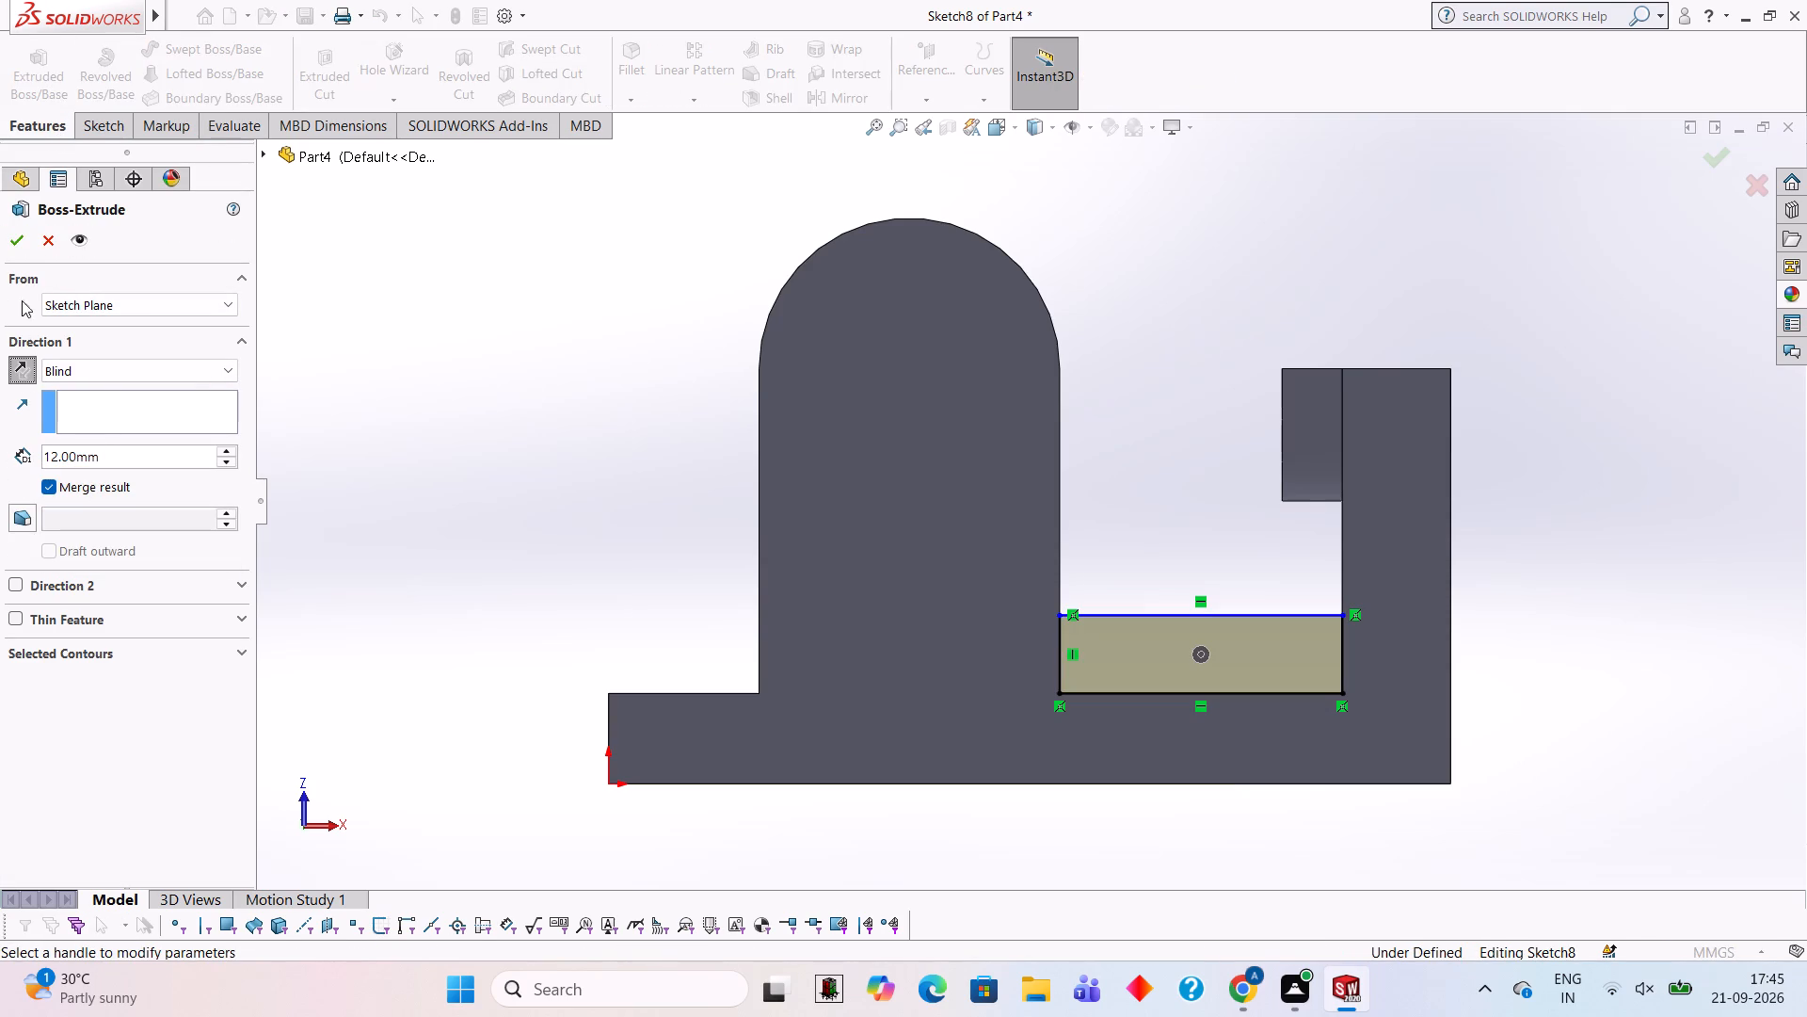
click(21, 247)
click(328, 395)
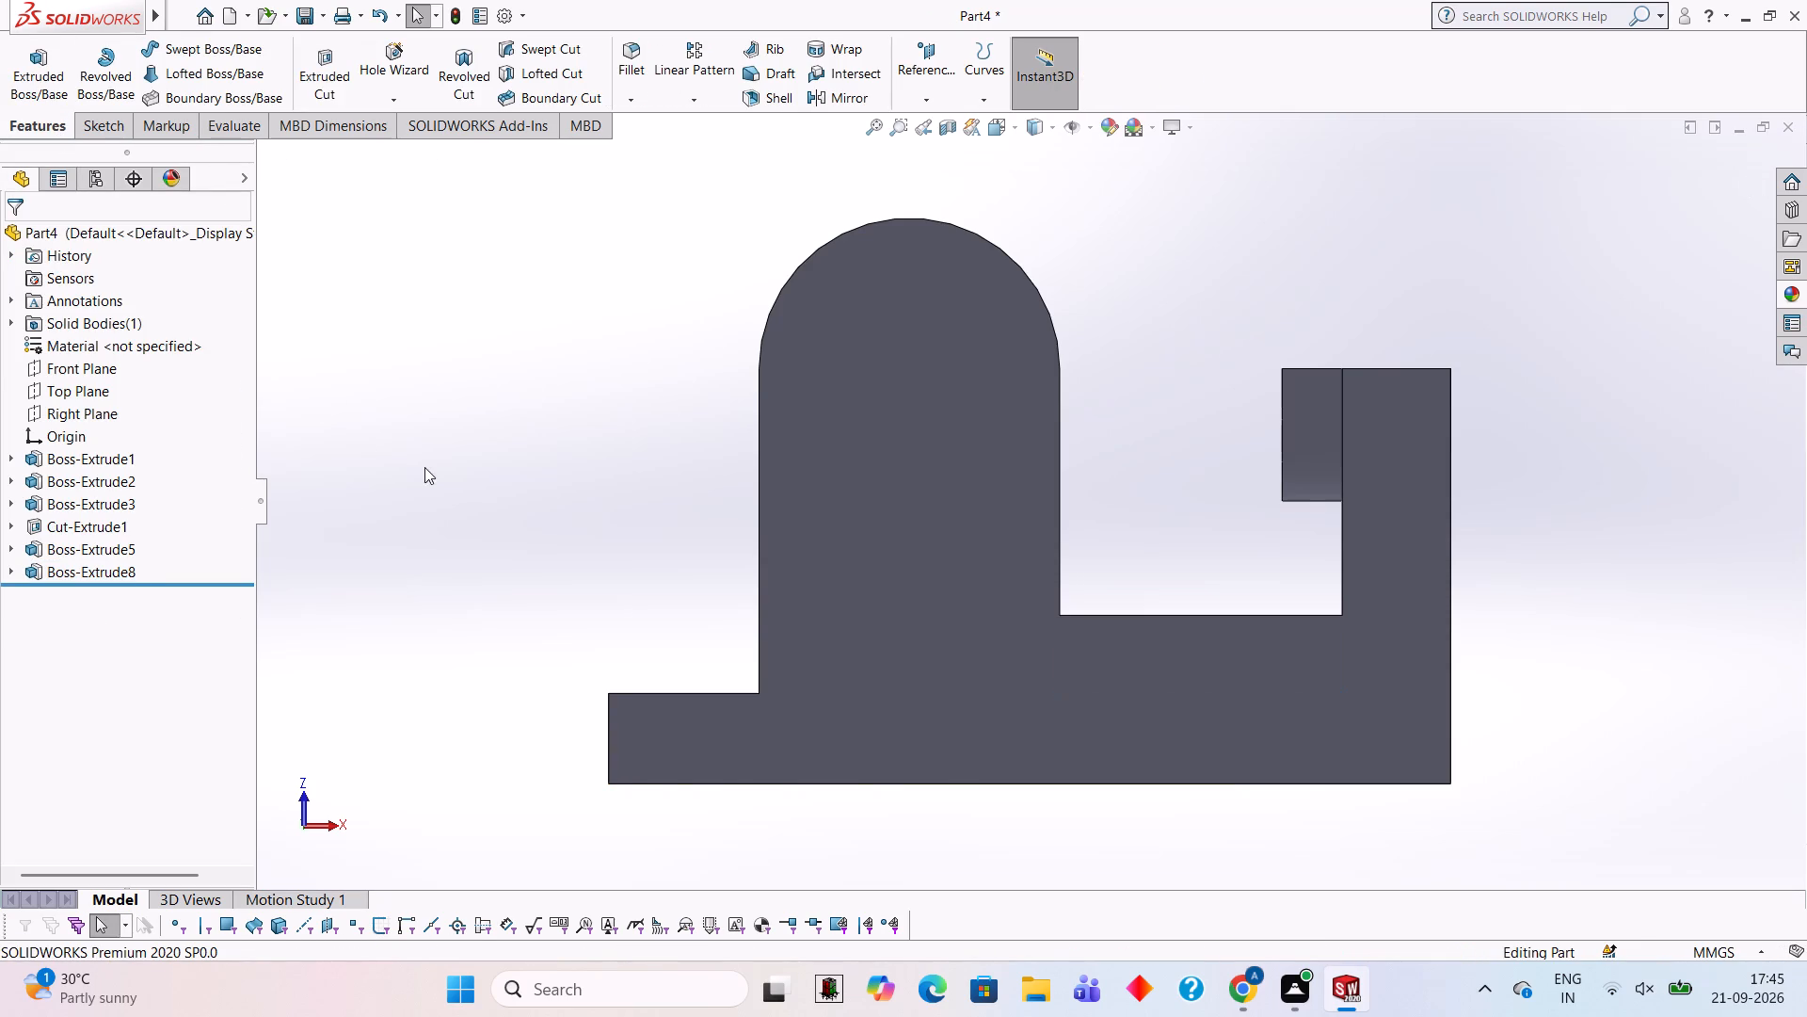
Sketch a closed 25 x 13 mm rectangle on the same face, between the upright and the plate's free end.
middle_drag(424, 467, 422, 462)
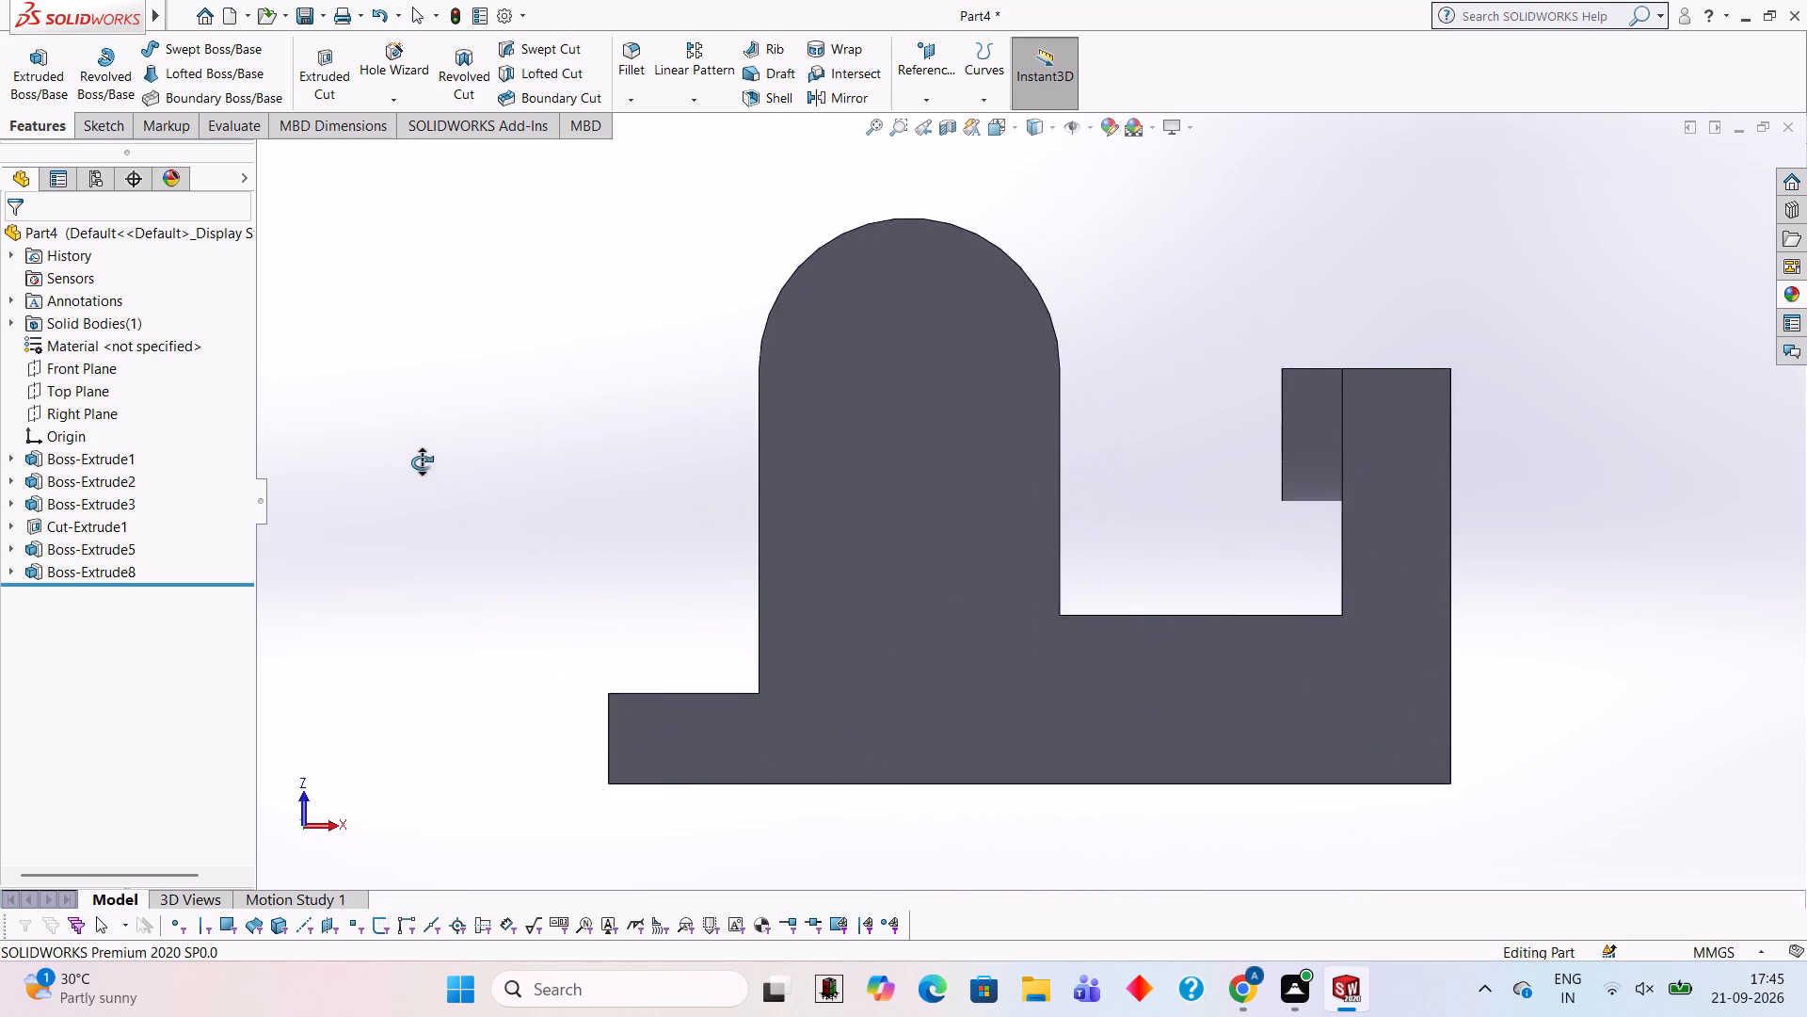
middle_drag(422, 462, 414, 453)
click(925, 581)
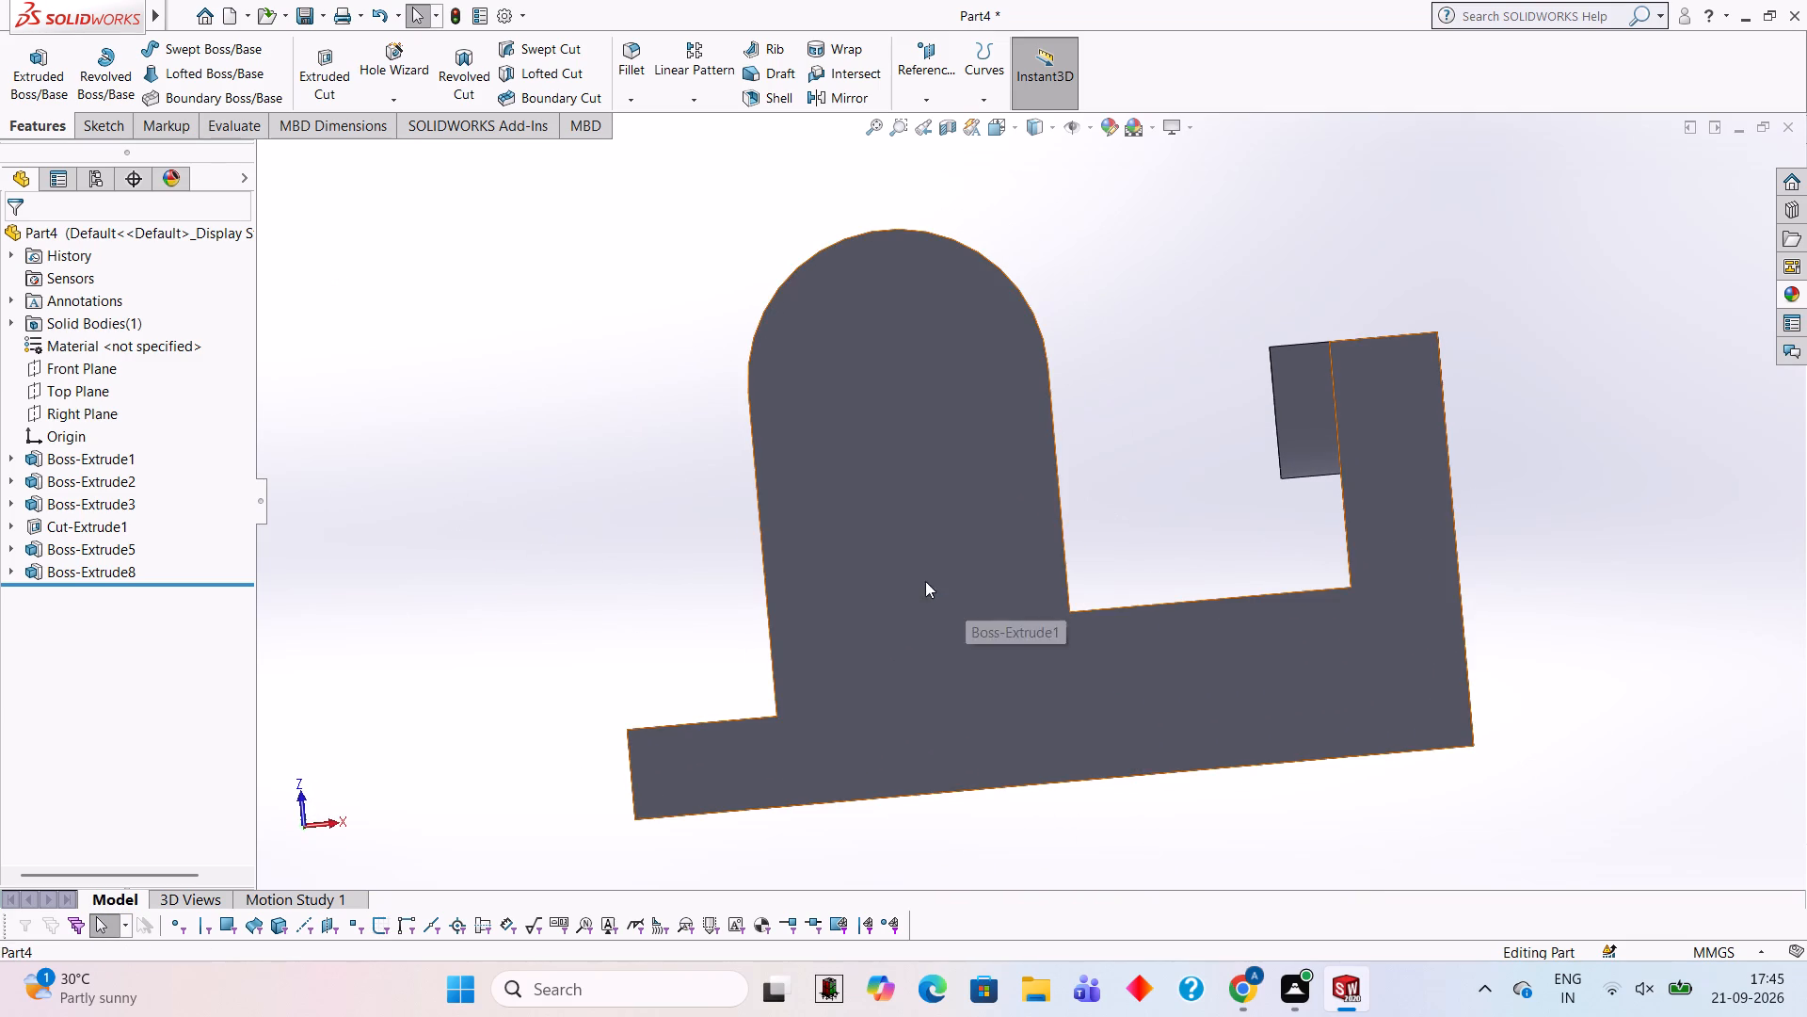
click(998, 530)
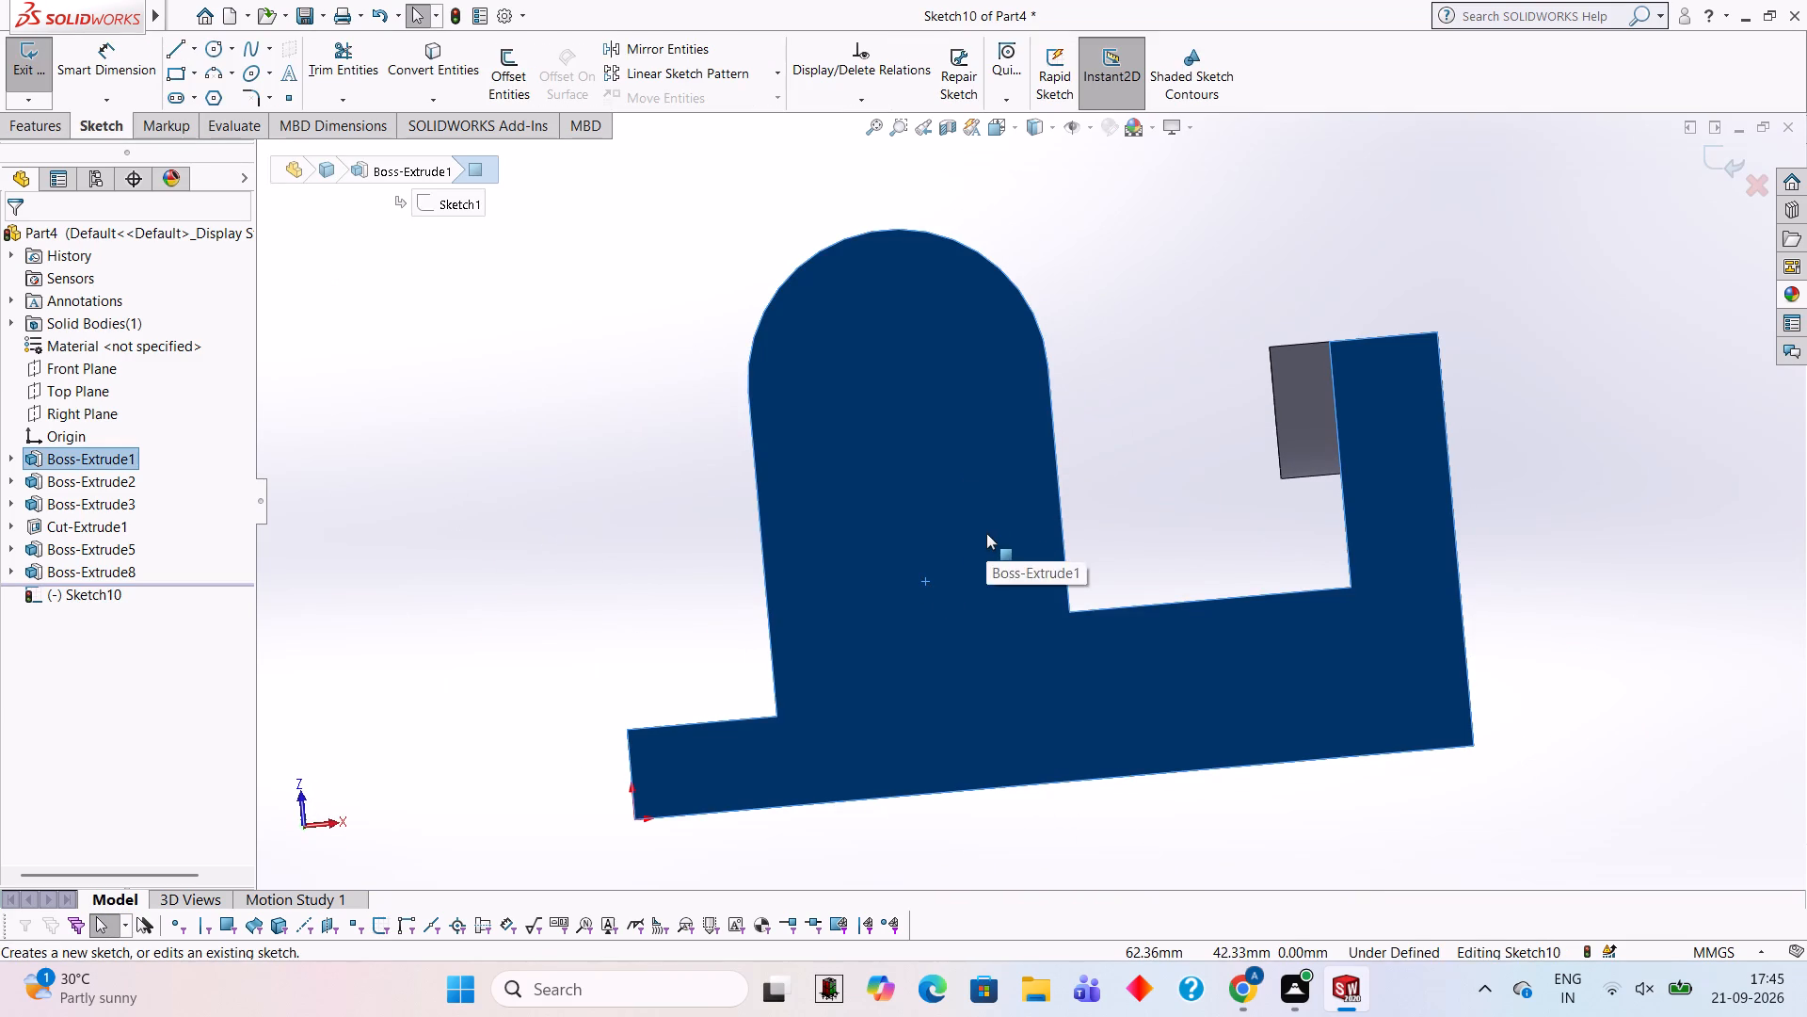
key(ctrl+8)
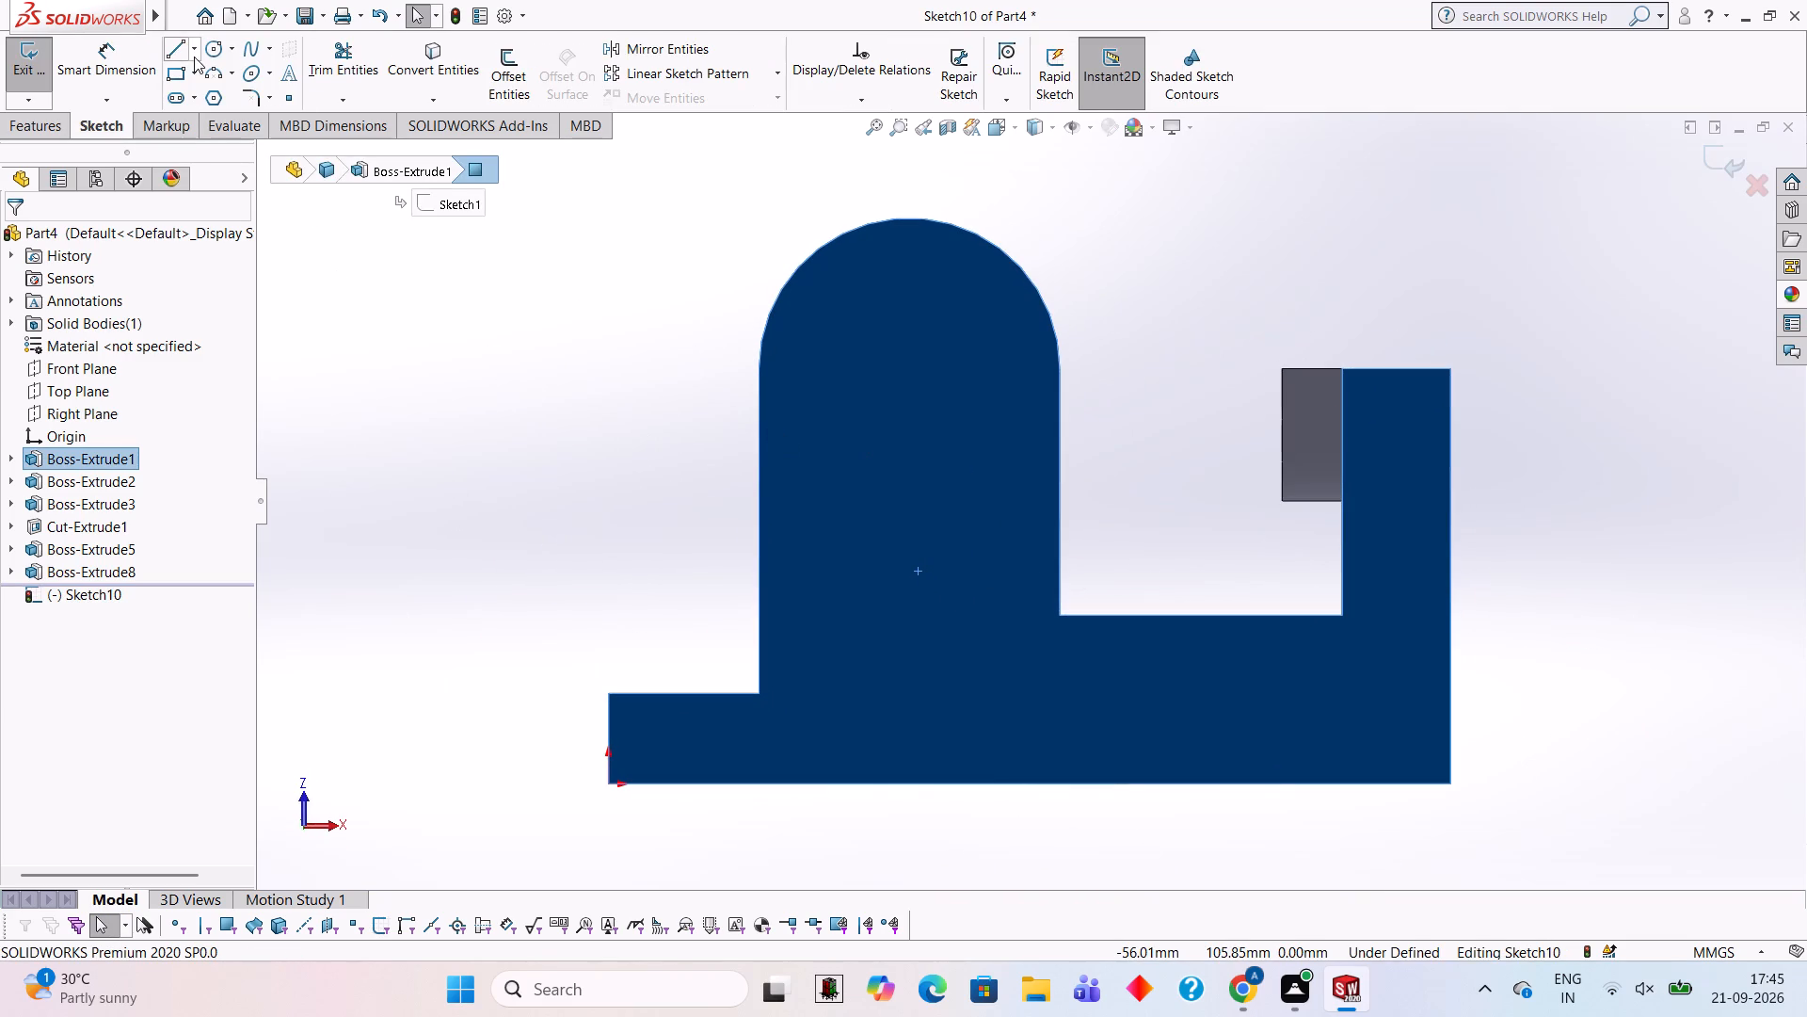
click(163, 59)
click(164, 56)
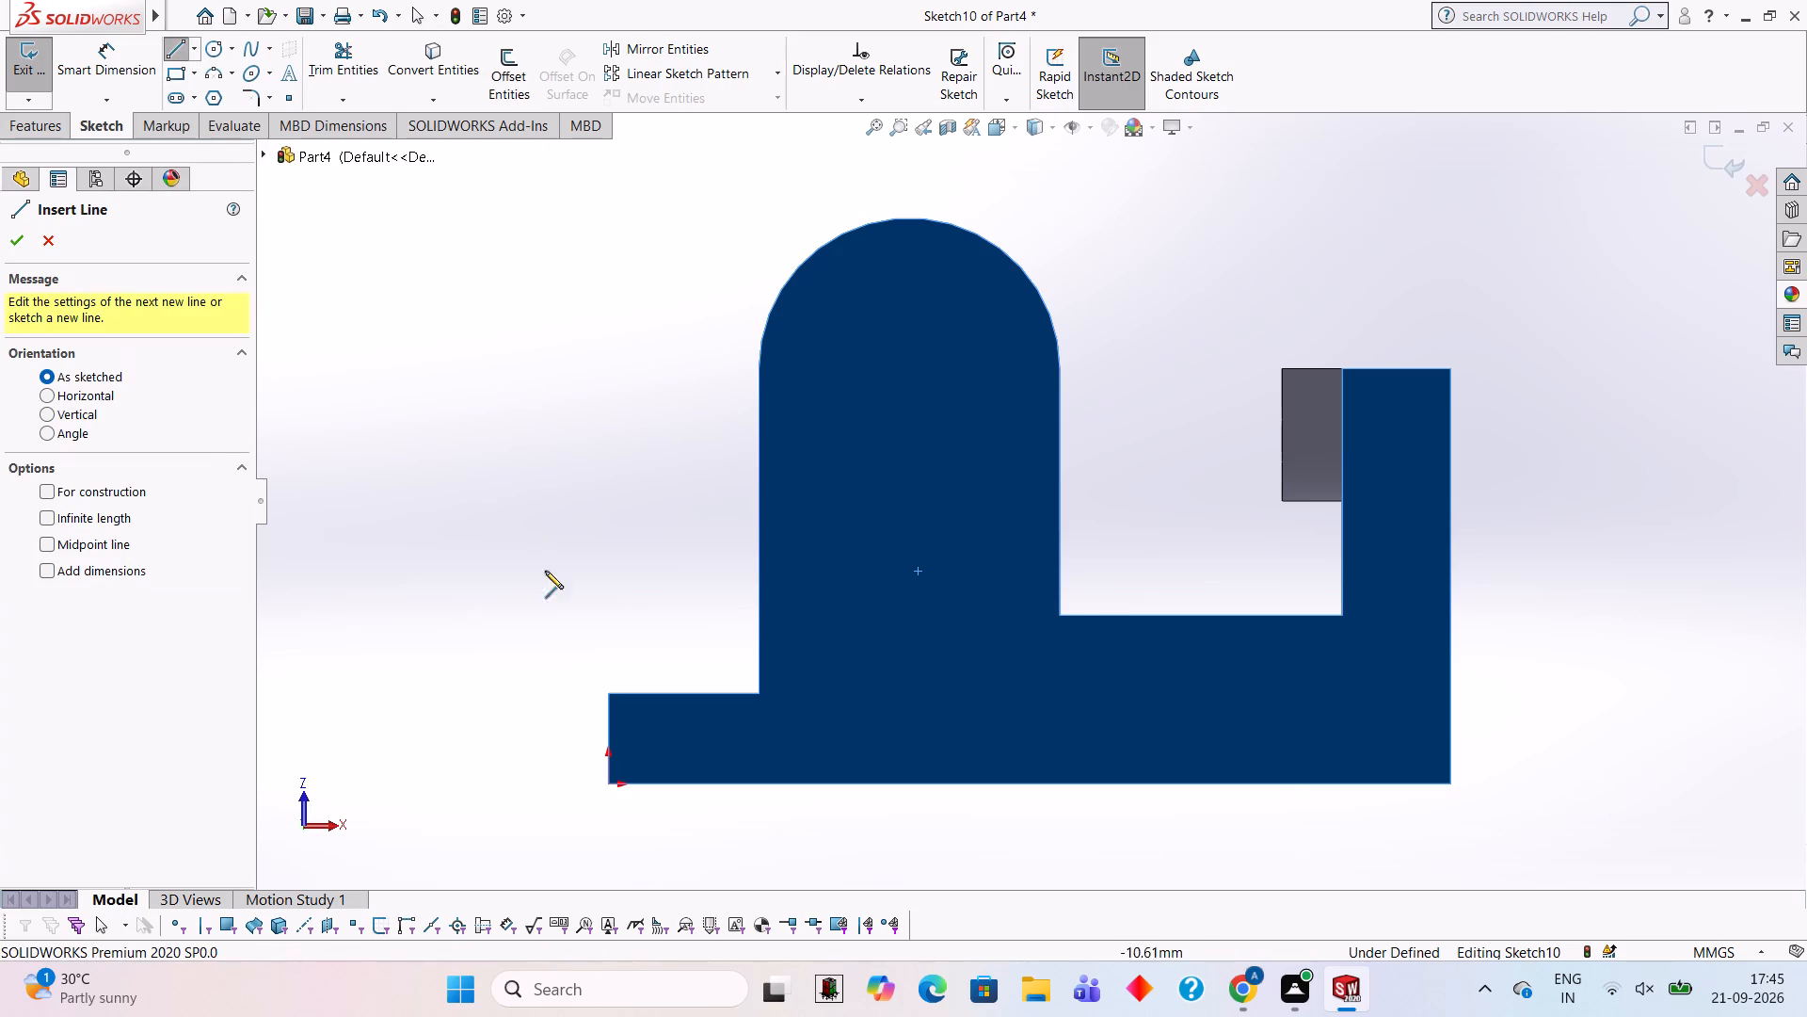
click(756, 695)
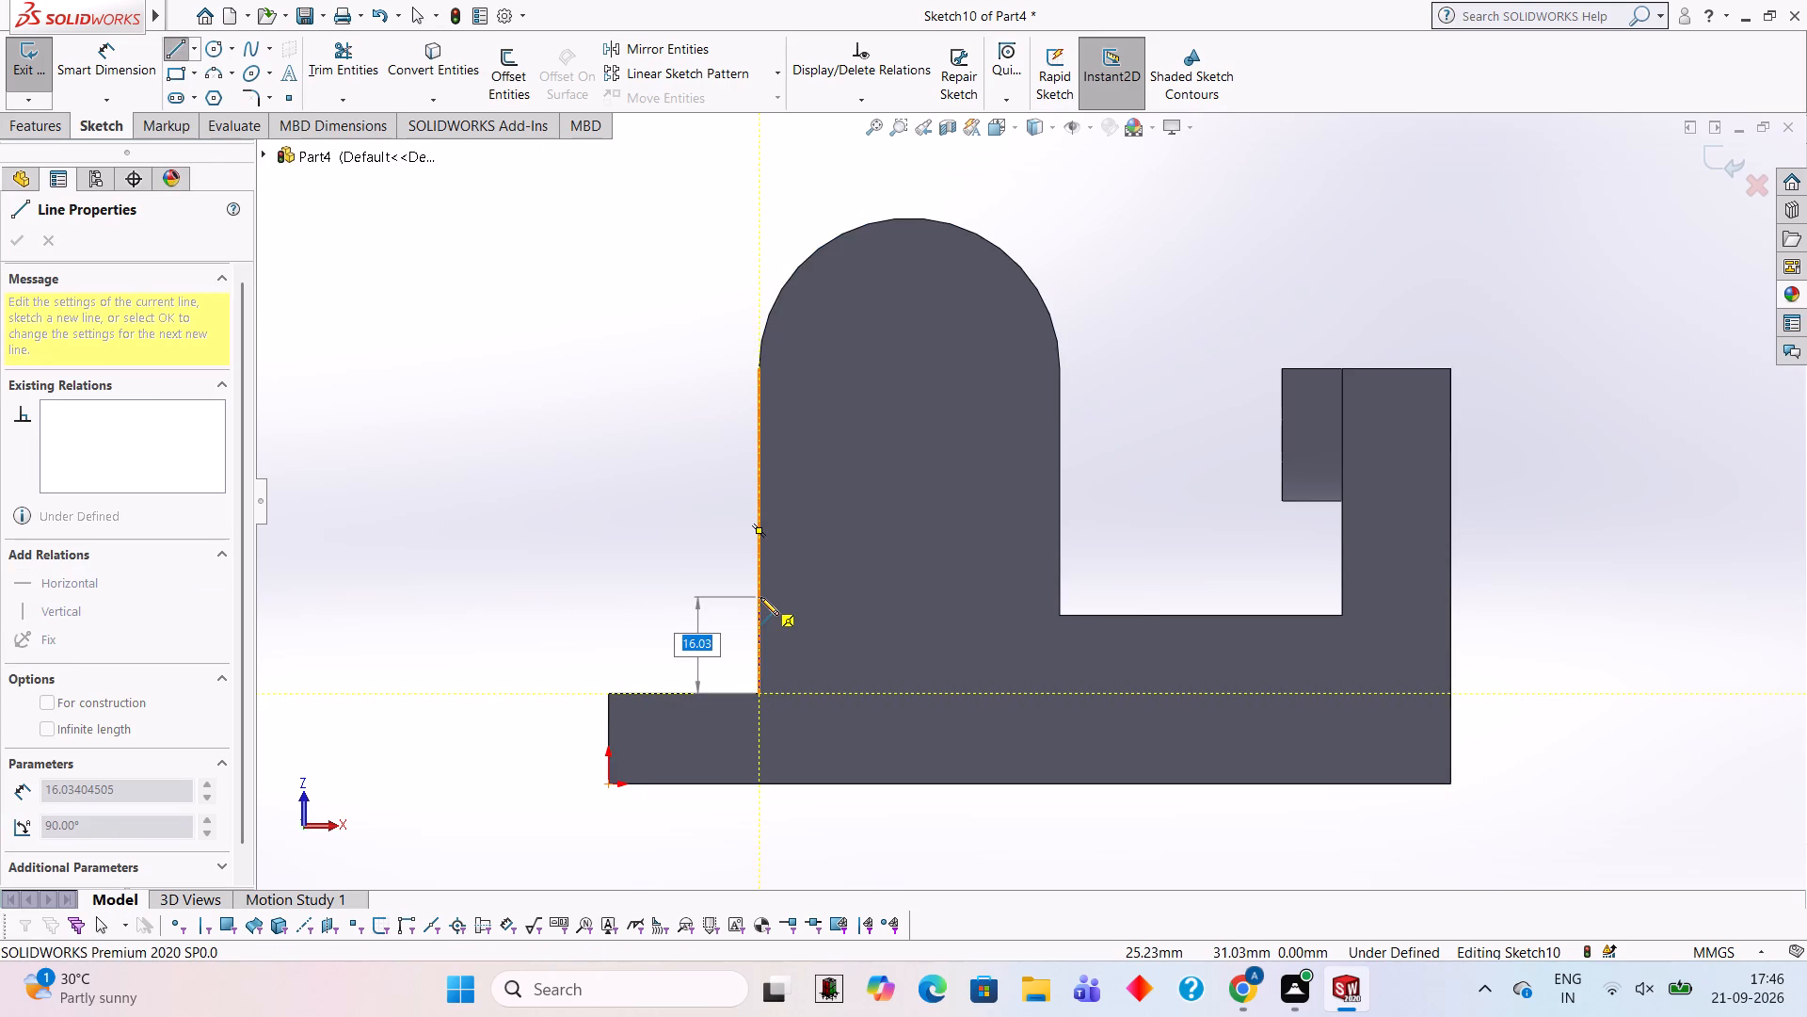
text(13)
key(Return)
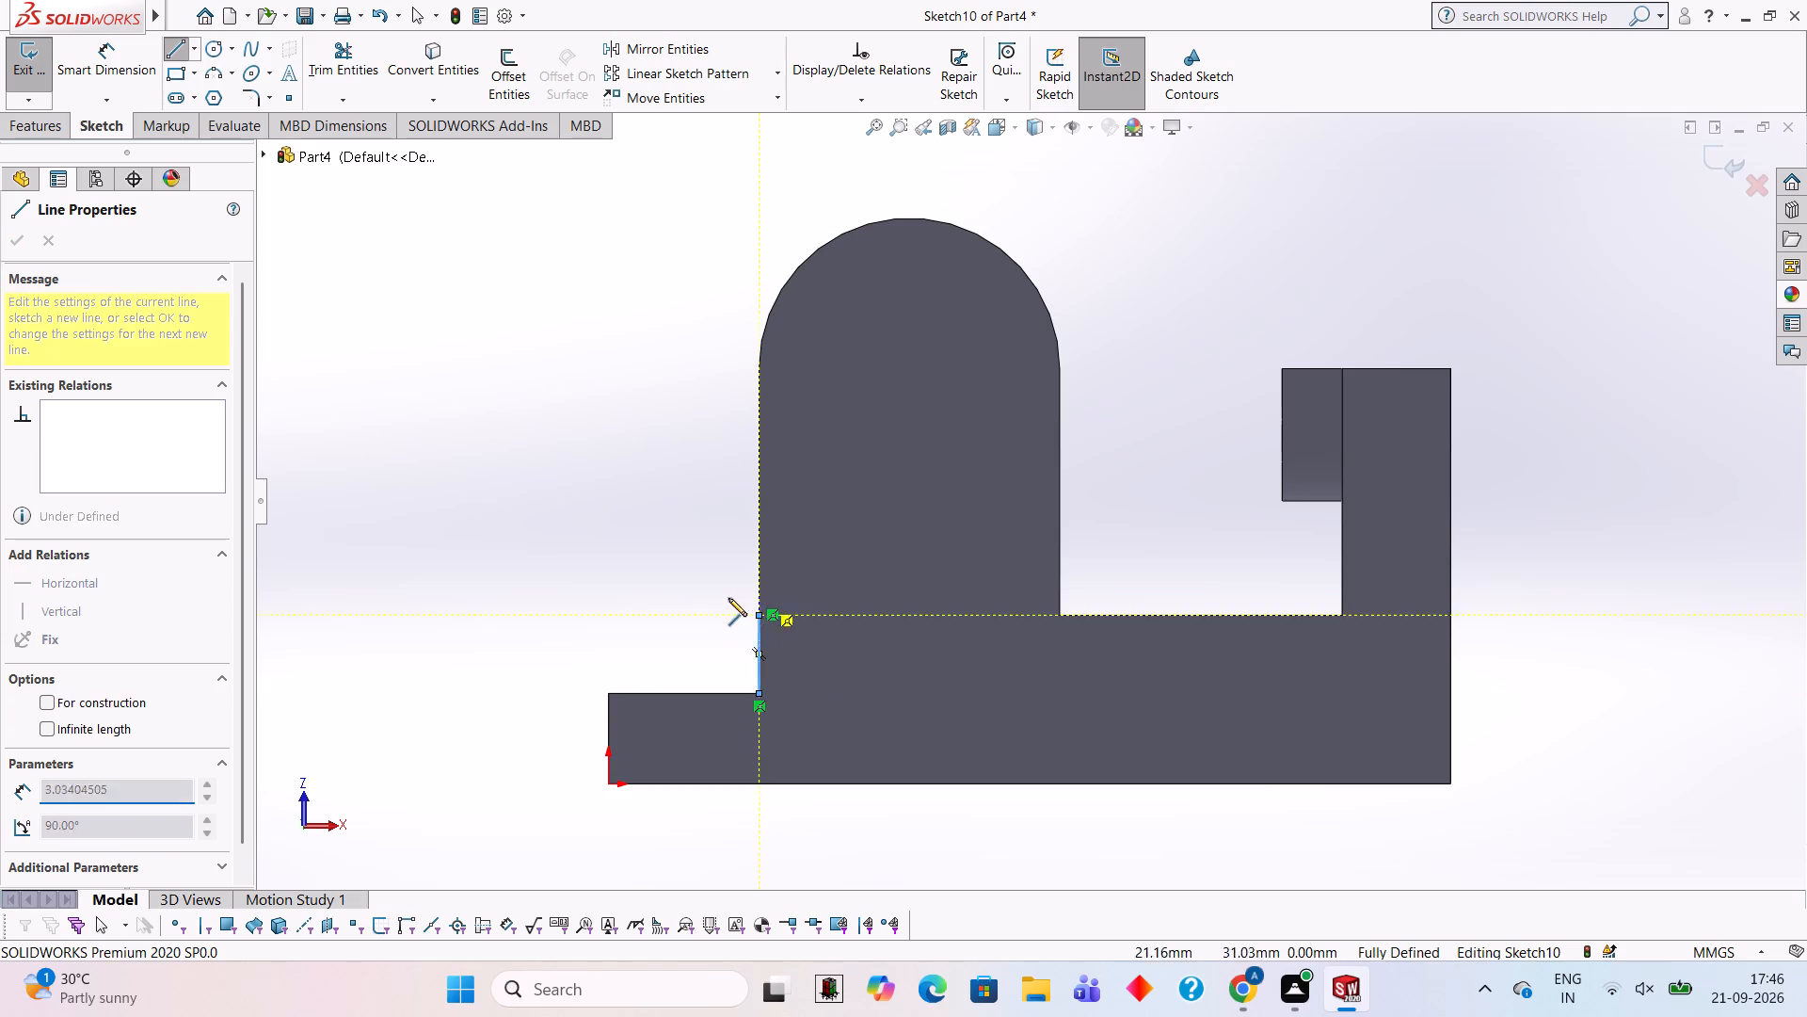
click(605, 617)
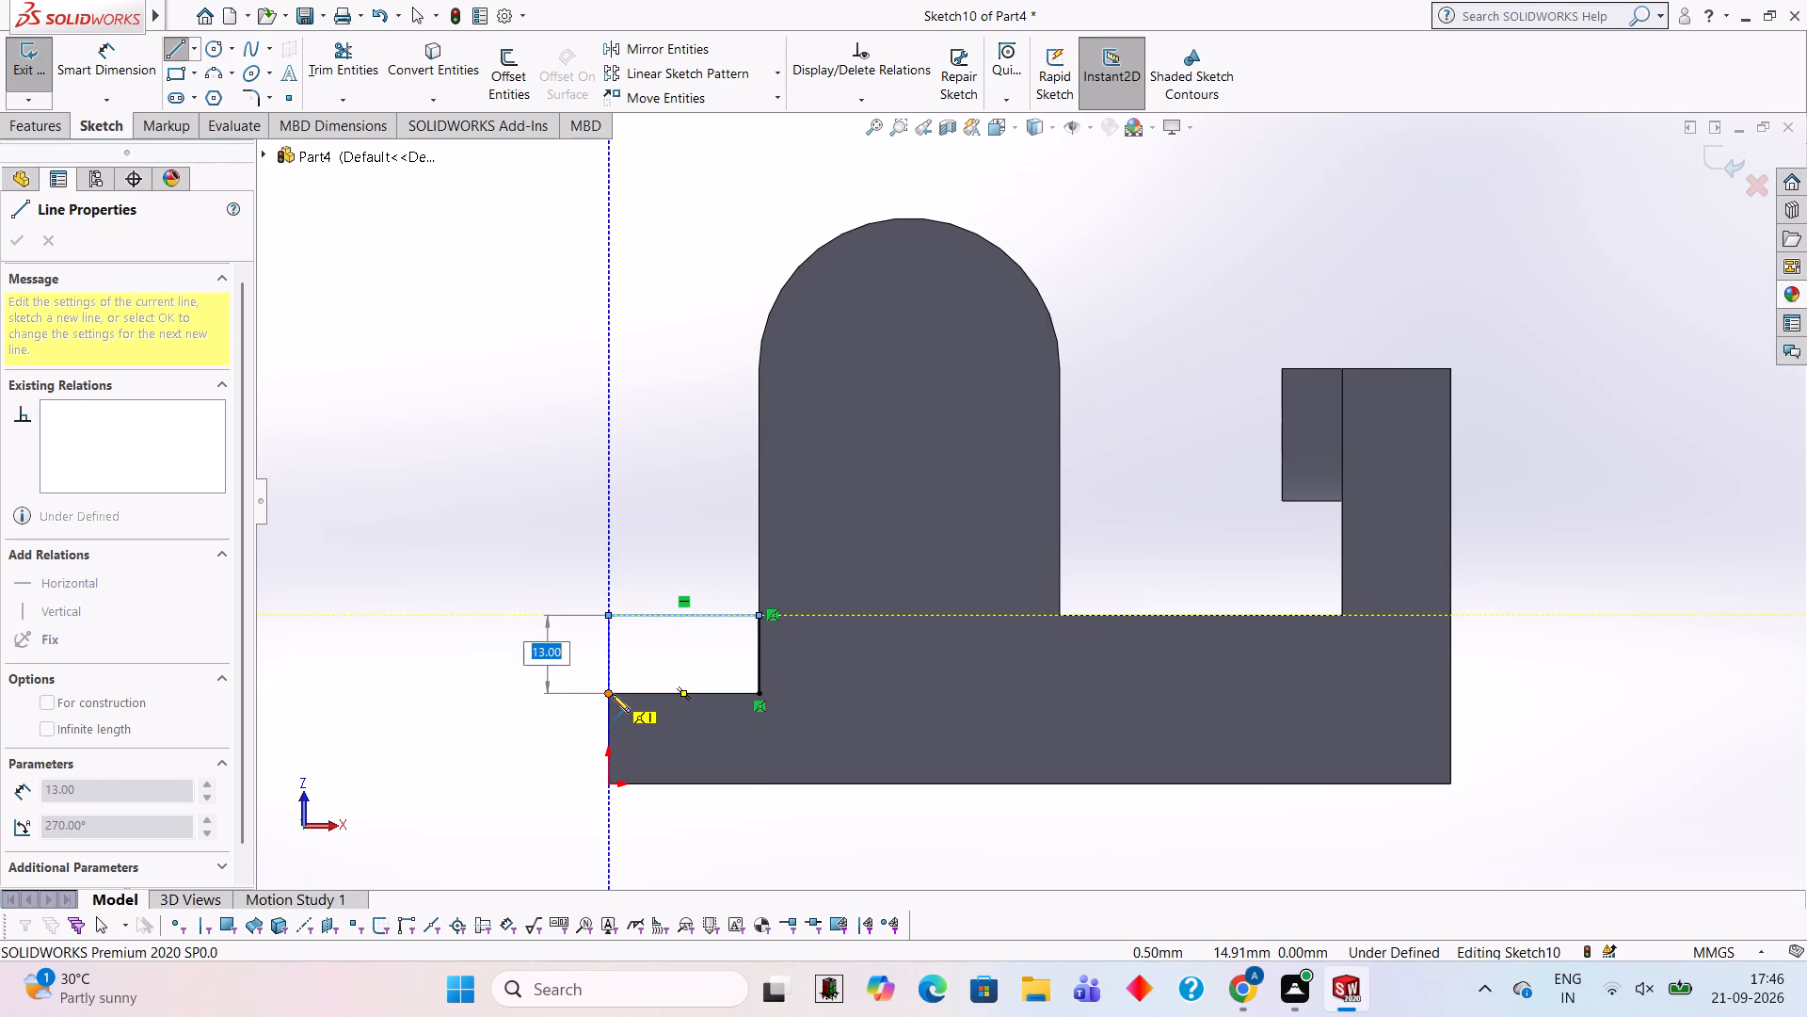
click(612, 694)
click(757, 694)
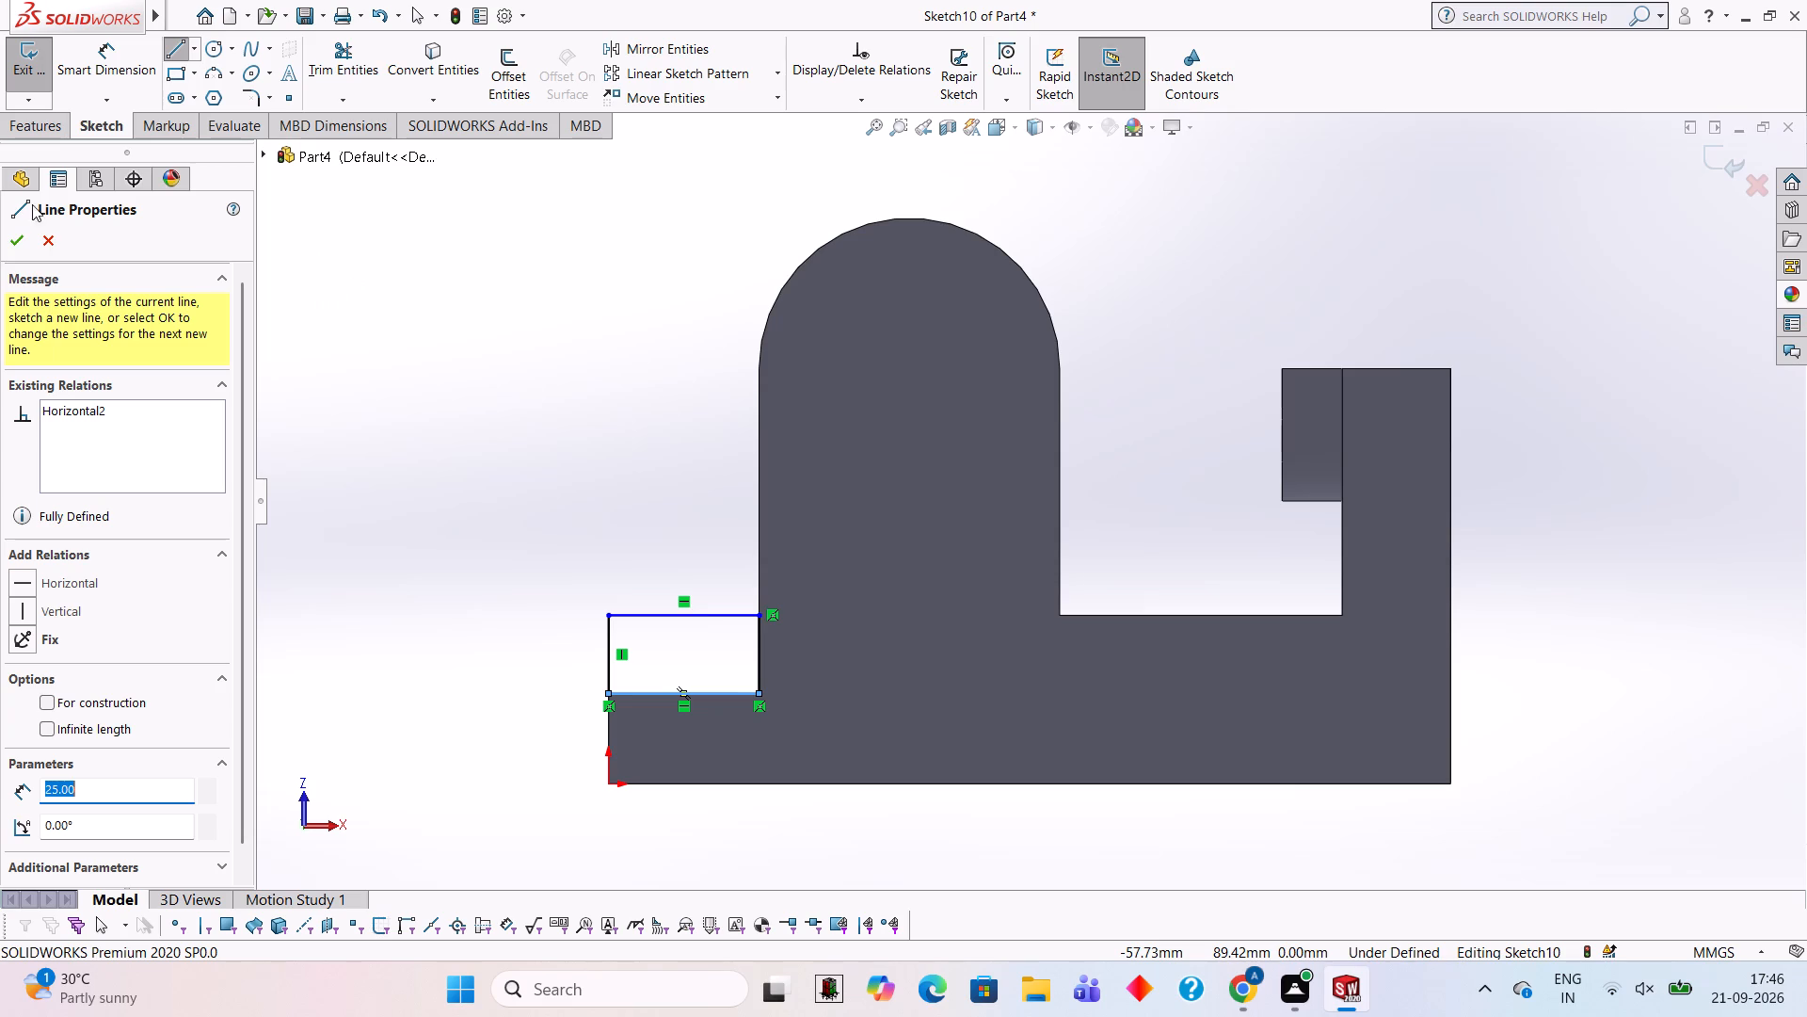
click(25, 231)
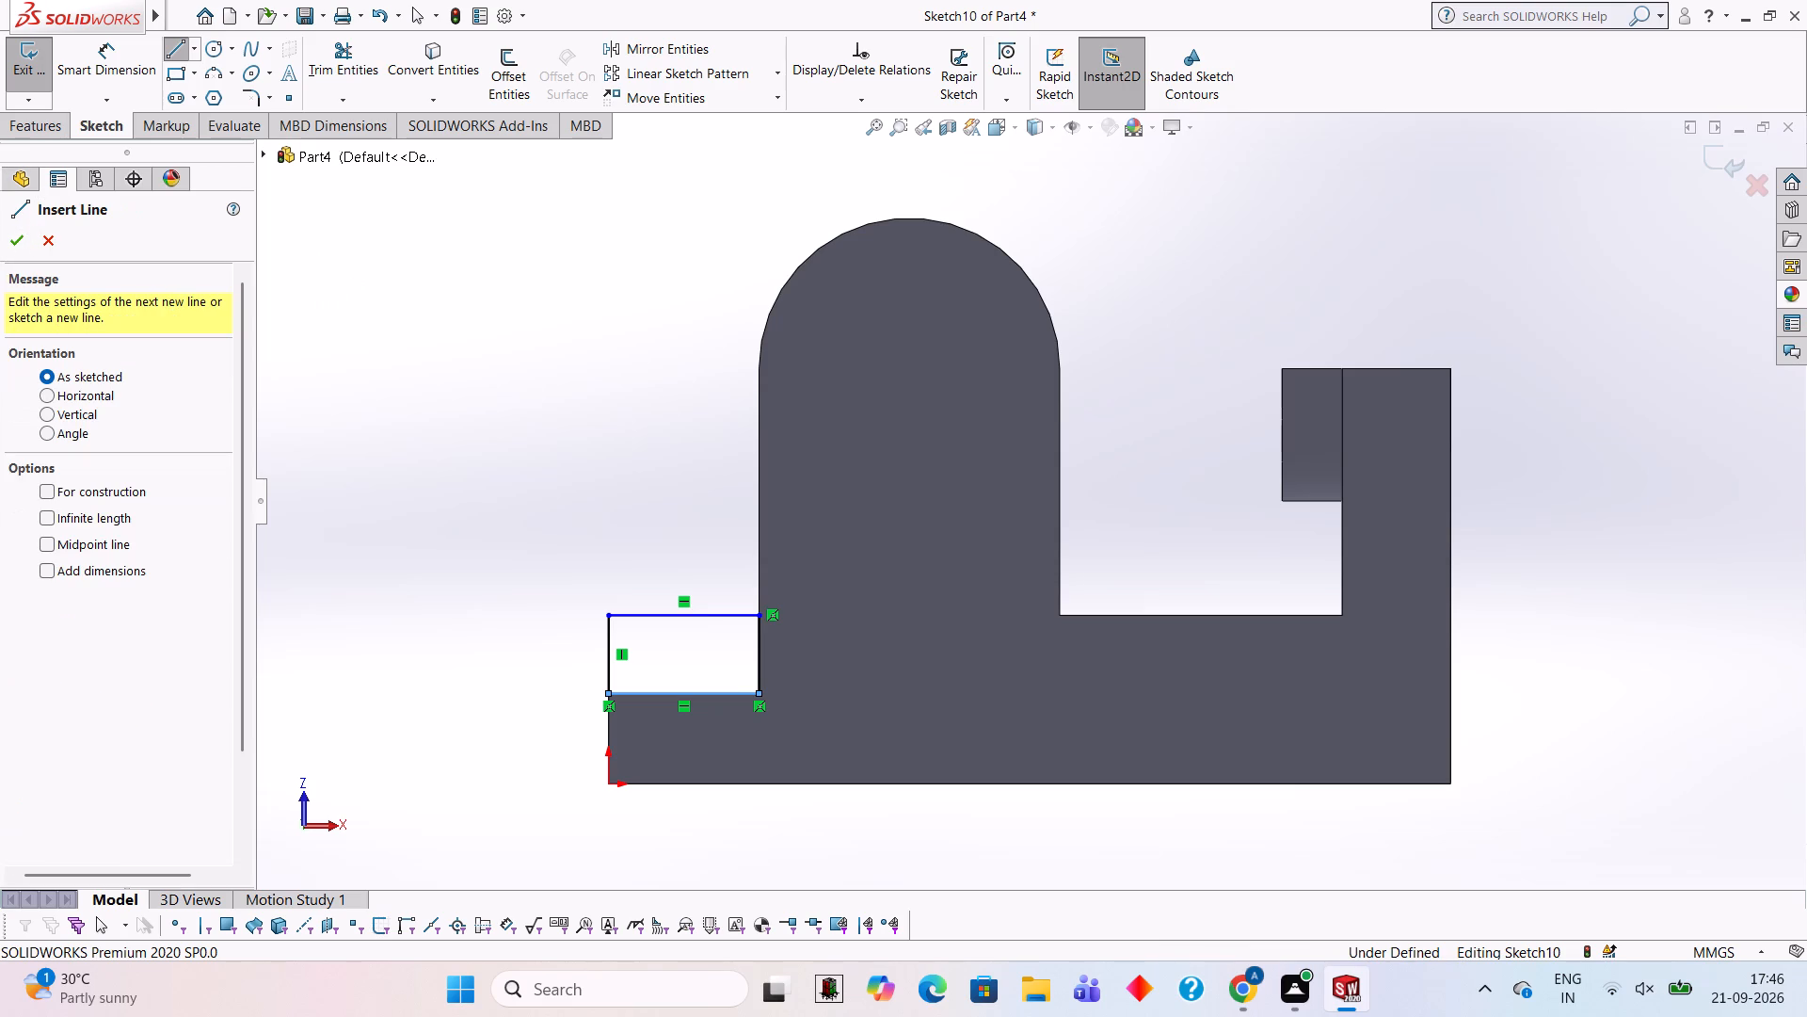
Extrude the 25 x 13 mm rectangle 12 mm blind in the reversed direction, merged with the part.
click(42, 129)
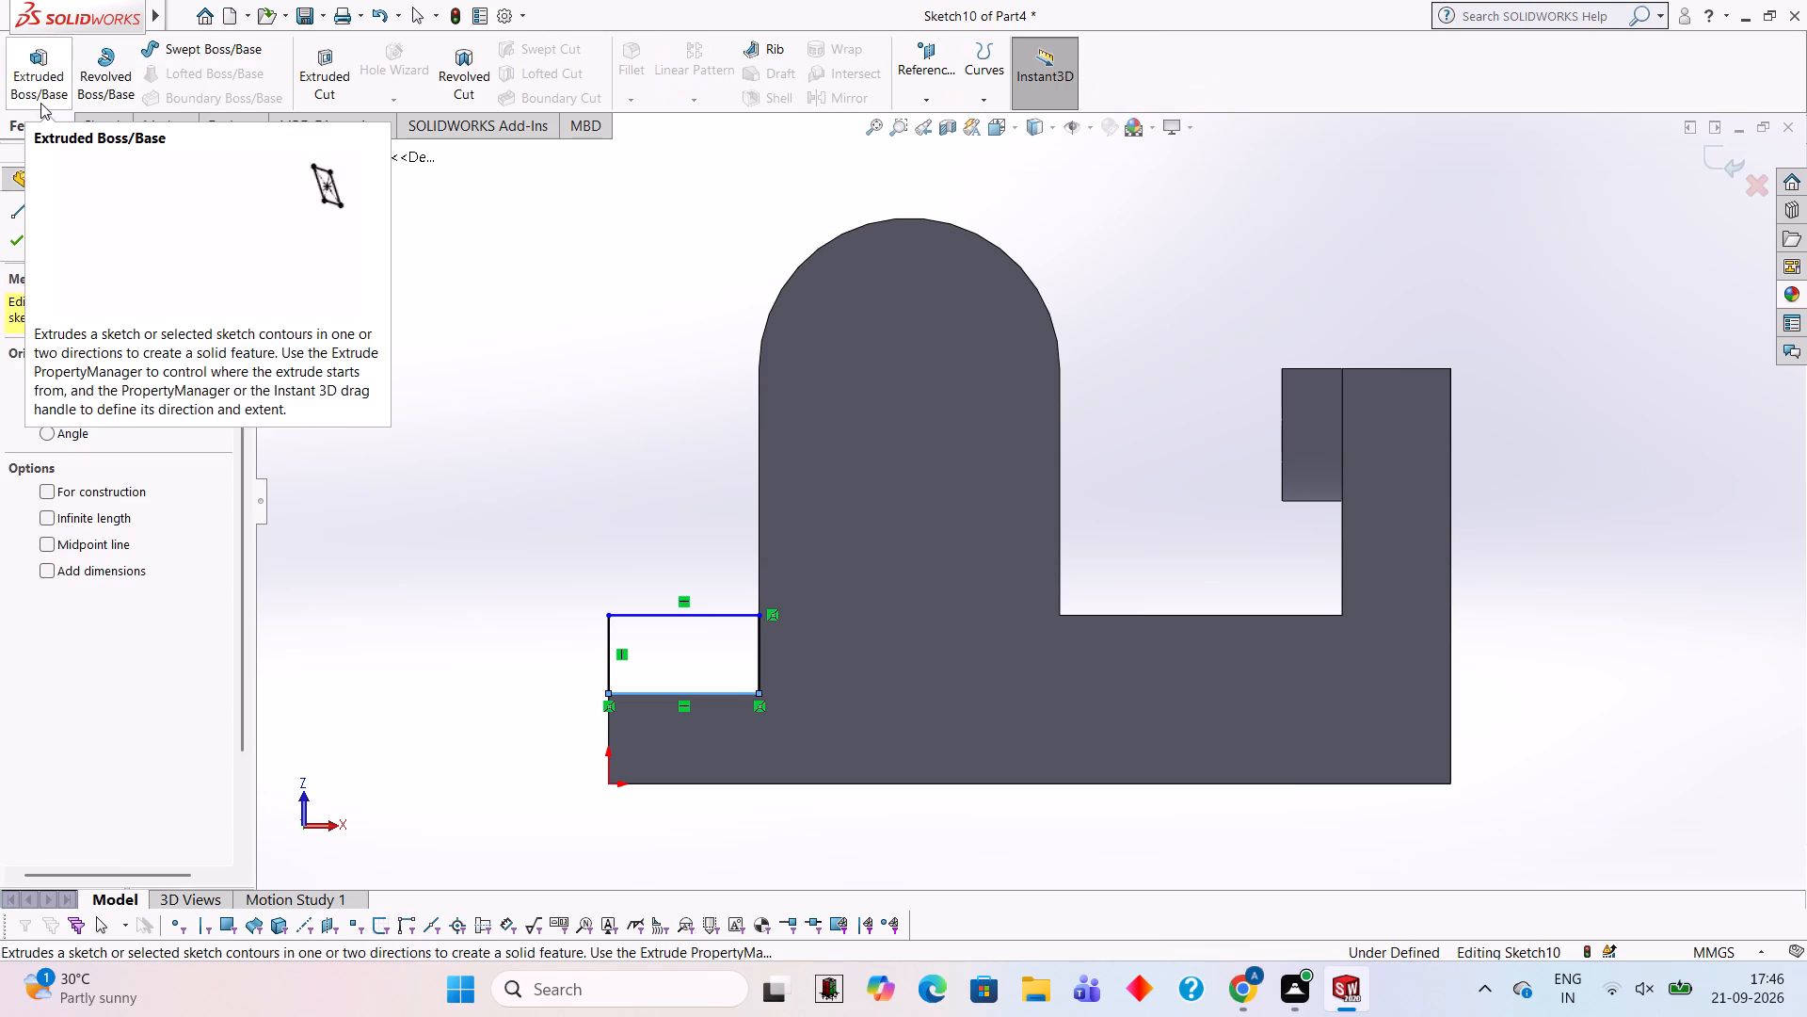
click(40, 103)
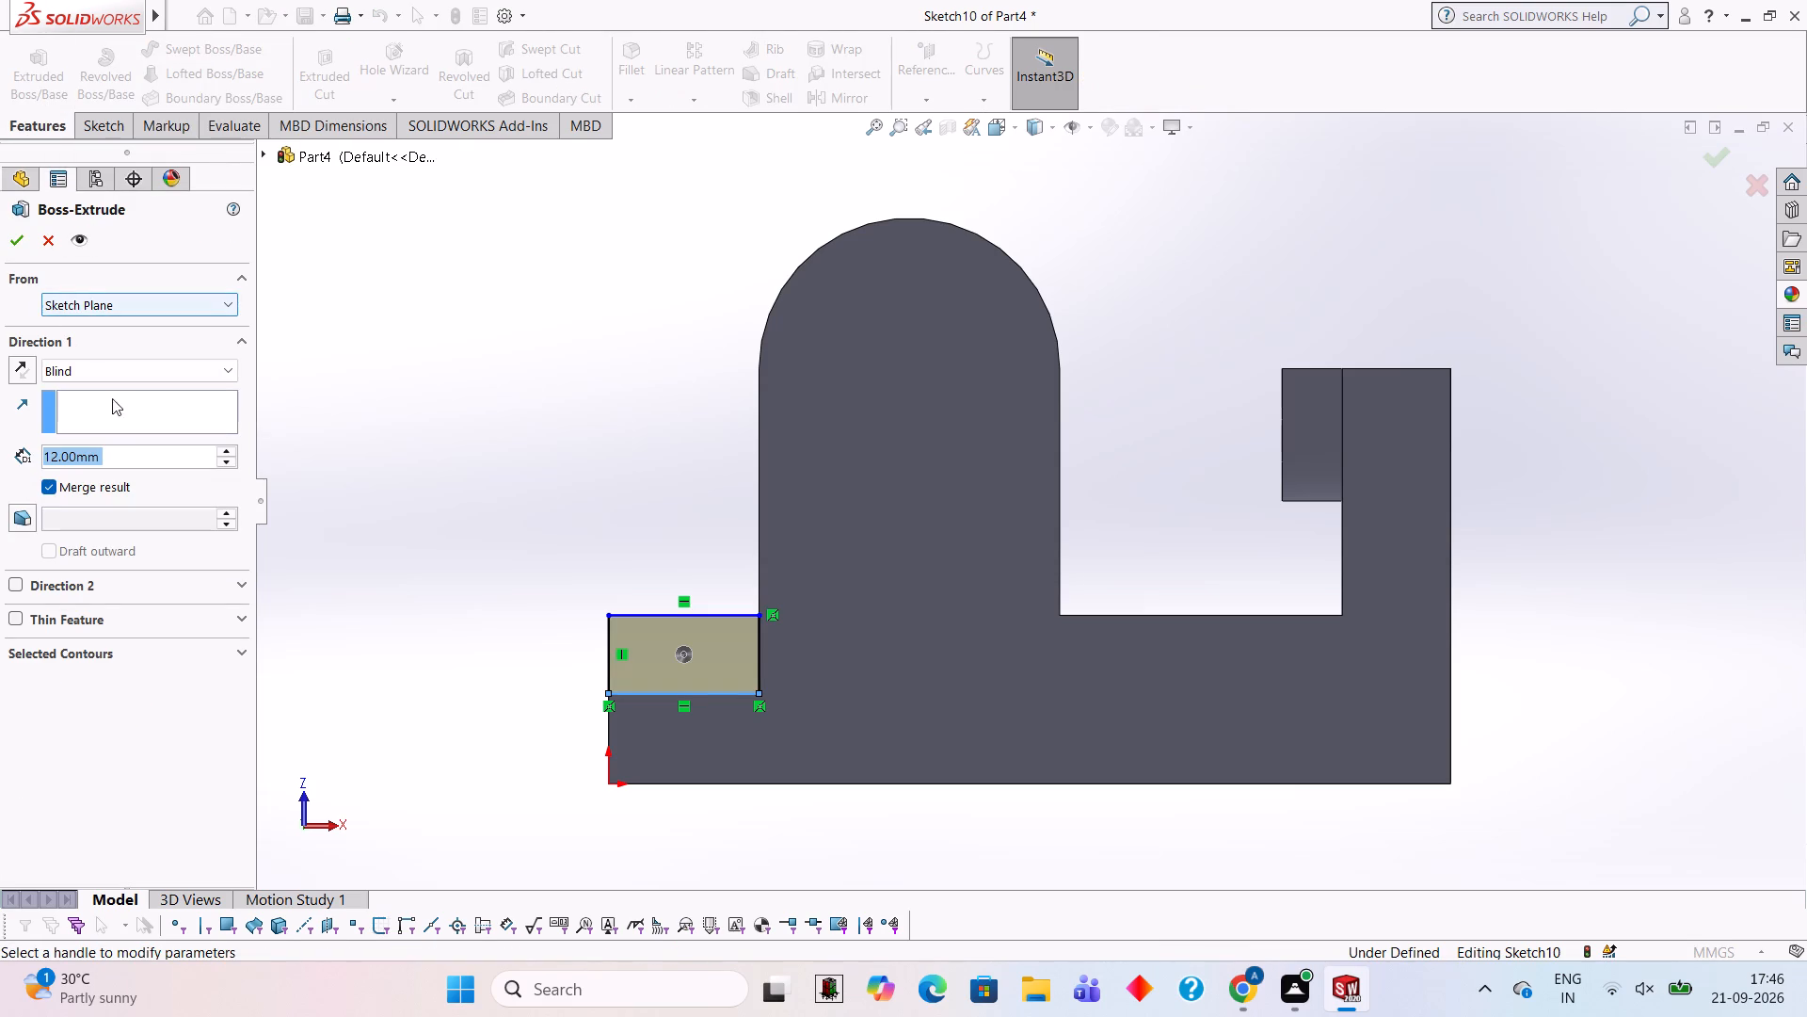
click(14, 370)
click(18, 242)
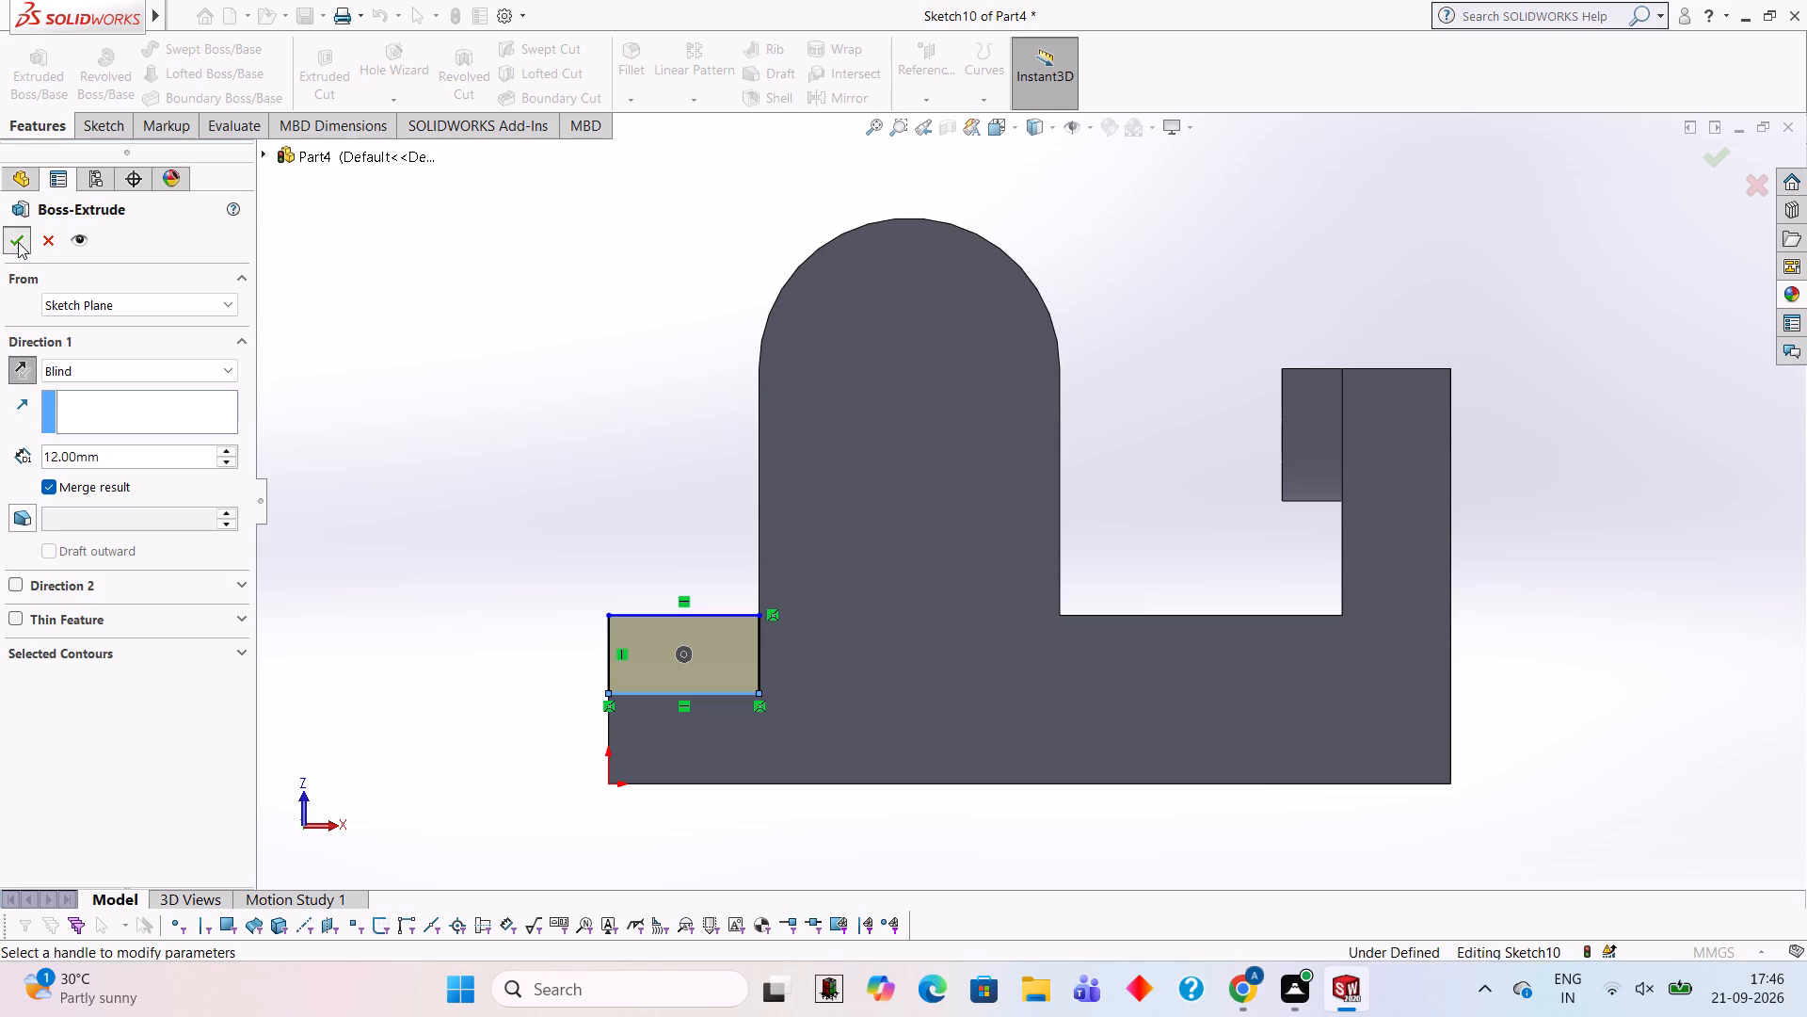
click(327, 330)
Examine the raised steps beside the upright and the rest of the part from several sides.
middle_drag(450, 347, 612, 548)
scroll(469, 348, down, 1)
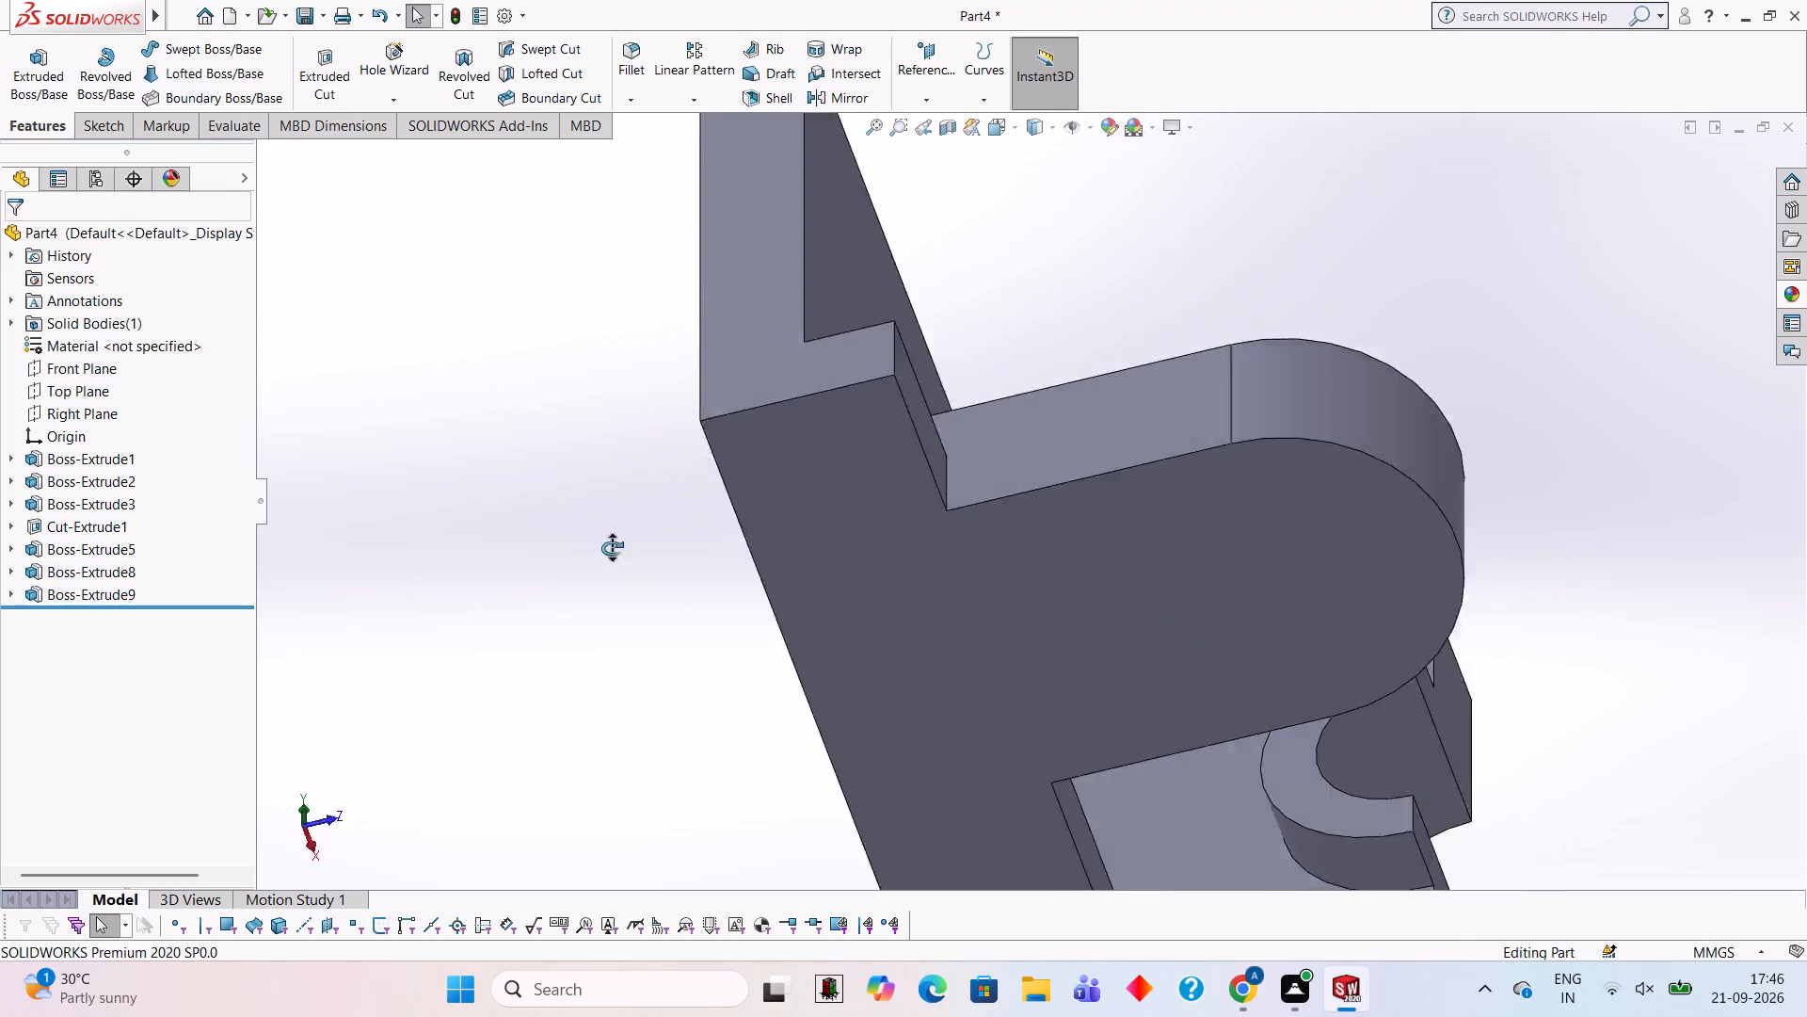
middle_drag(612, 548, 494, 458)
scroll(494, 453, up, 3)
scroll(500, 418, down, 1)
middle_drag(504, 417, 523, 459)
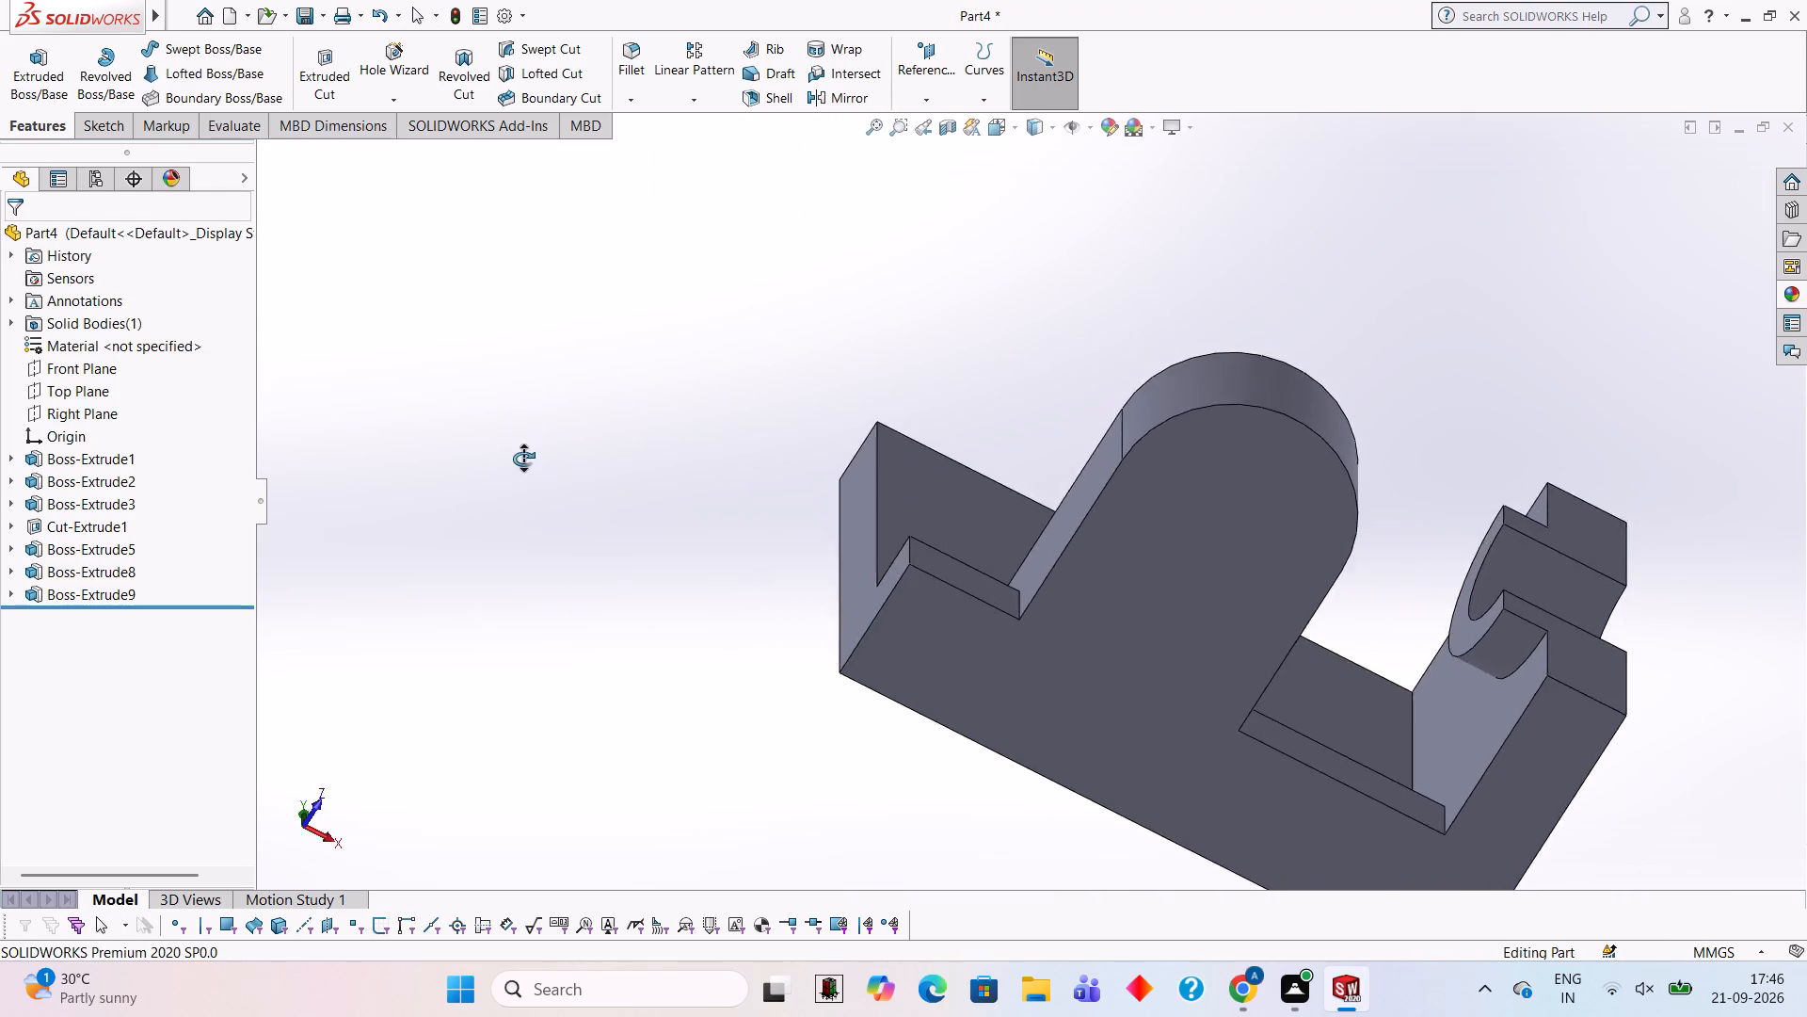
middle_drag(523, 459, 612, 566)
middle_drag(665, 399, 591, 402)
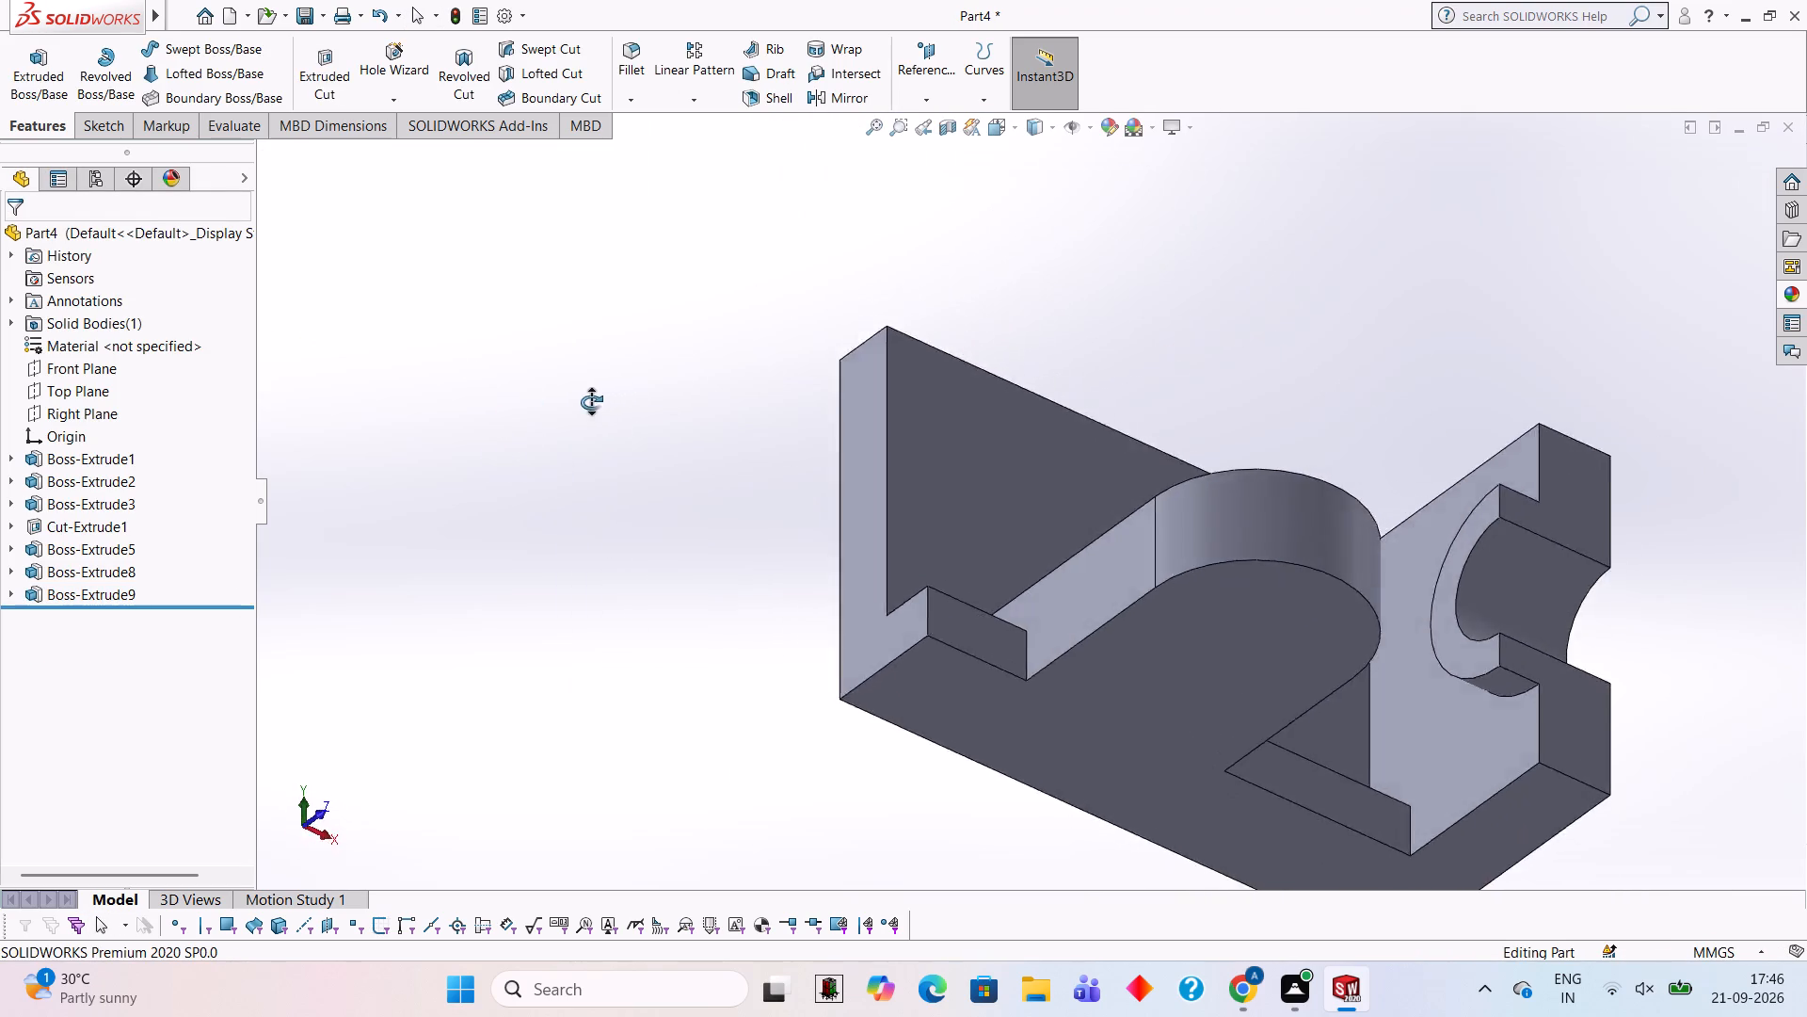
middle_drag(591, 402, 477, 552)
middle_drag(577, 340, 348, 580)
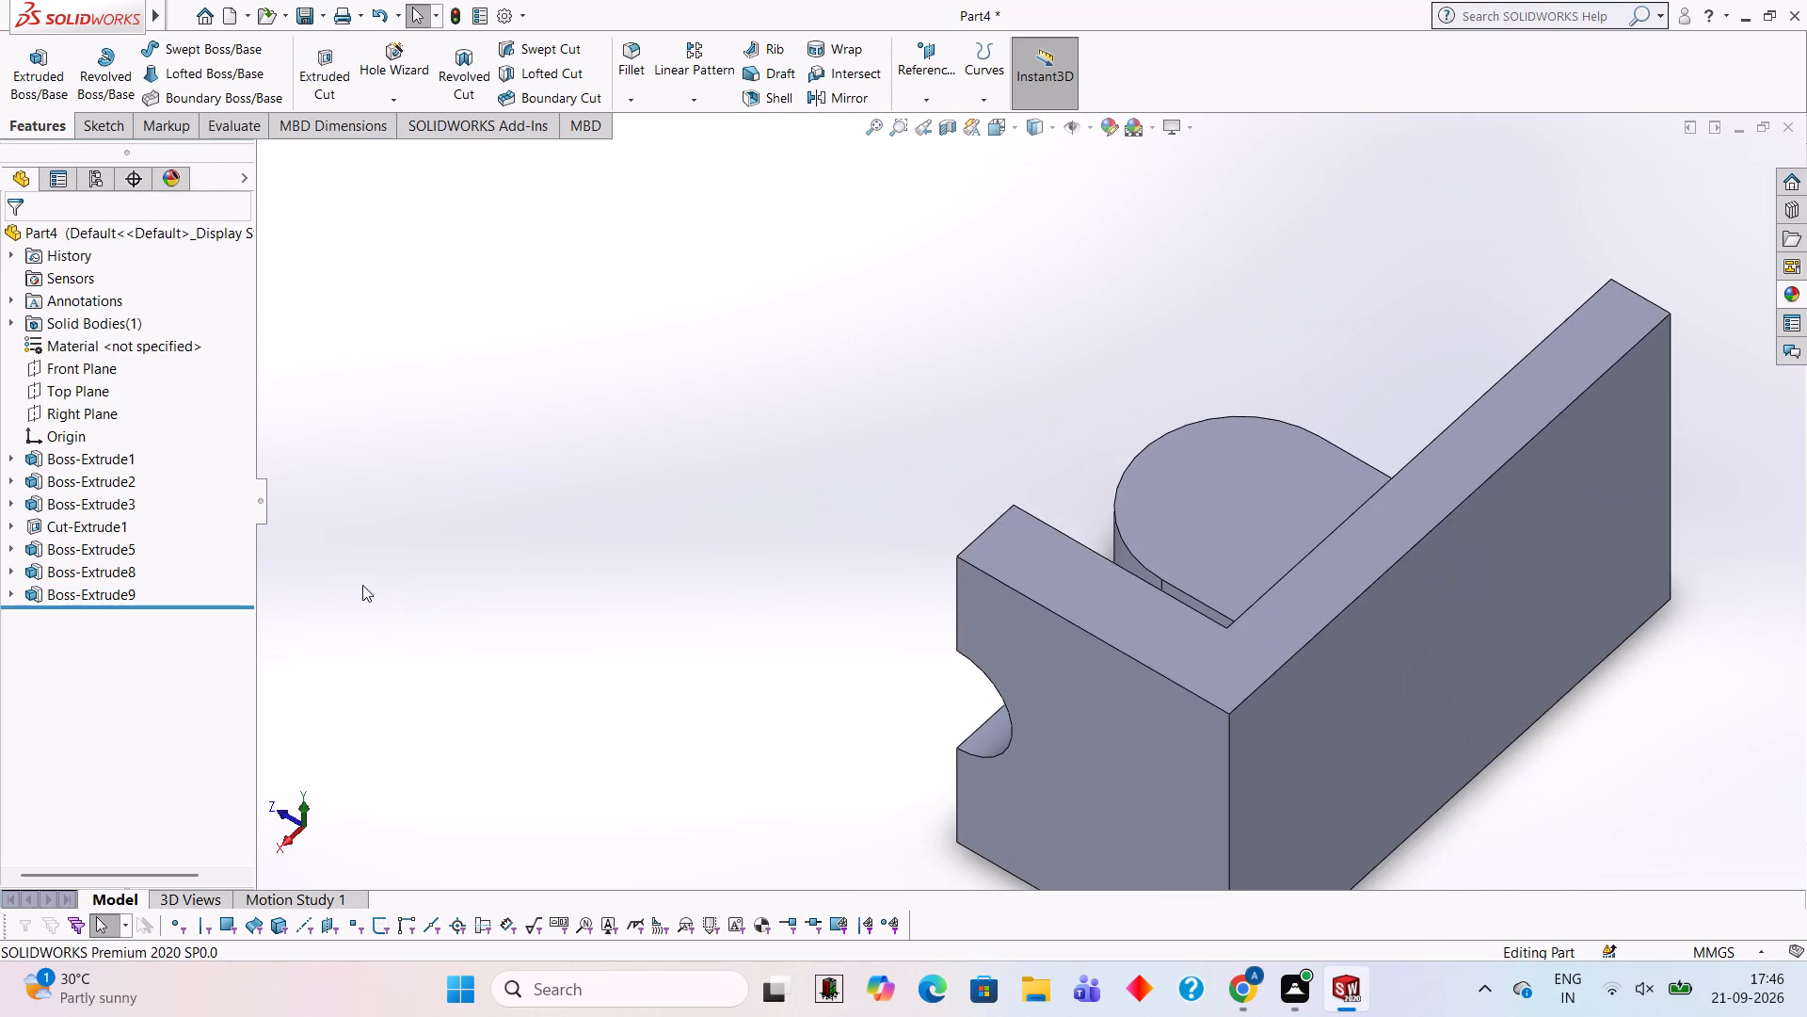
Sketch a closed 47 x 13 mm rectangle on the opposite L-shaped face, in the inner corner beside the upright.
scroll(713, 538, up, 1)
middle_drag(808, 521, 731, 685)
scroll(679, 539, down, 1)
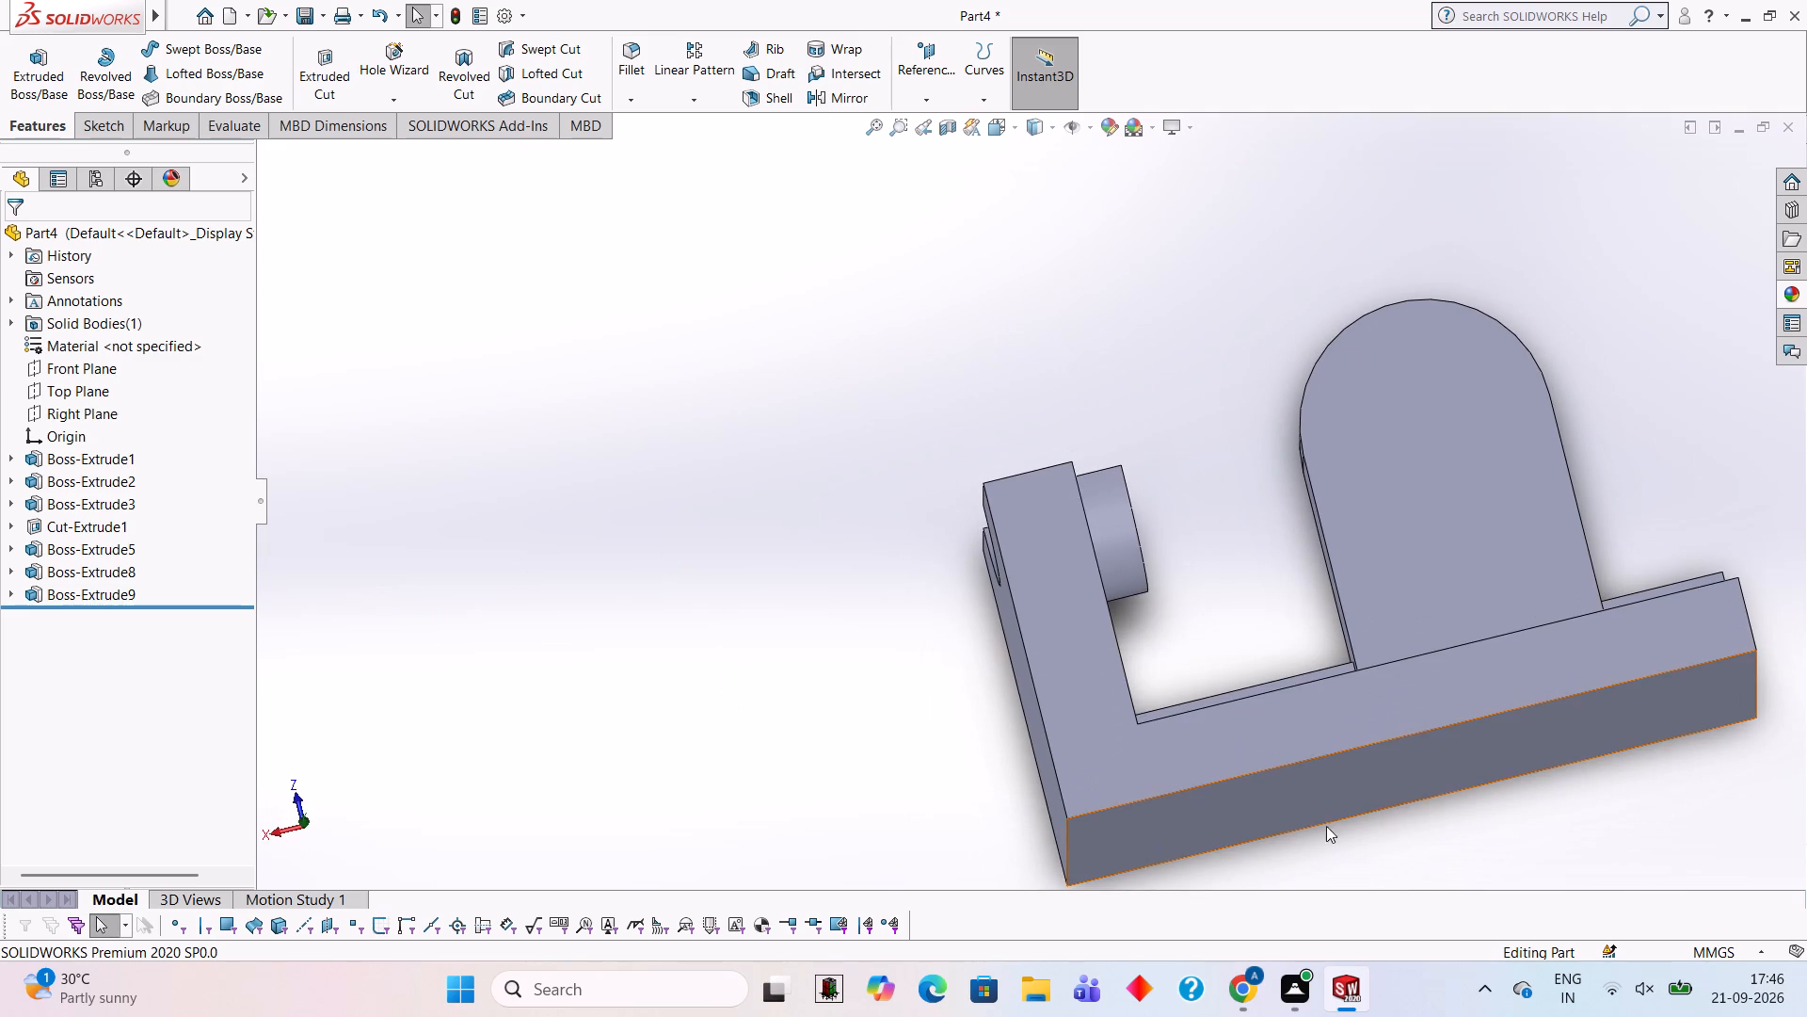
click(1280, 731)
click(1363, 670)
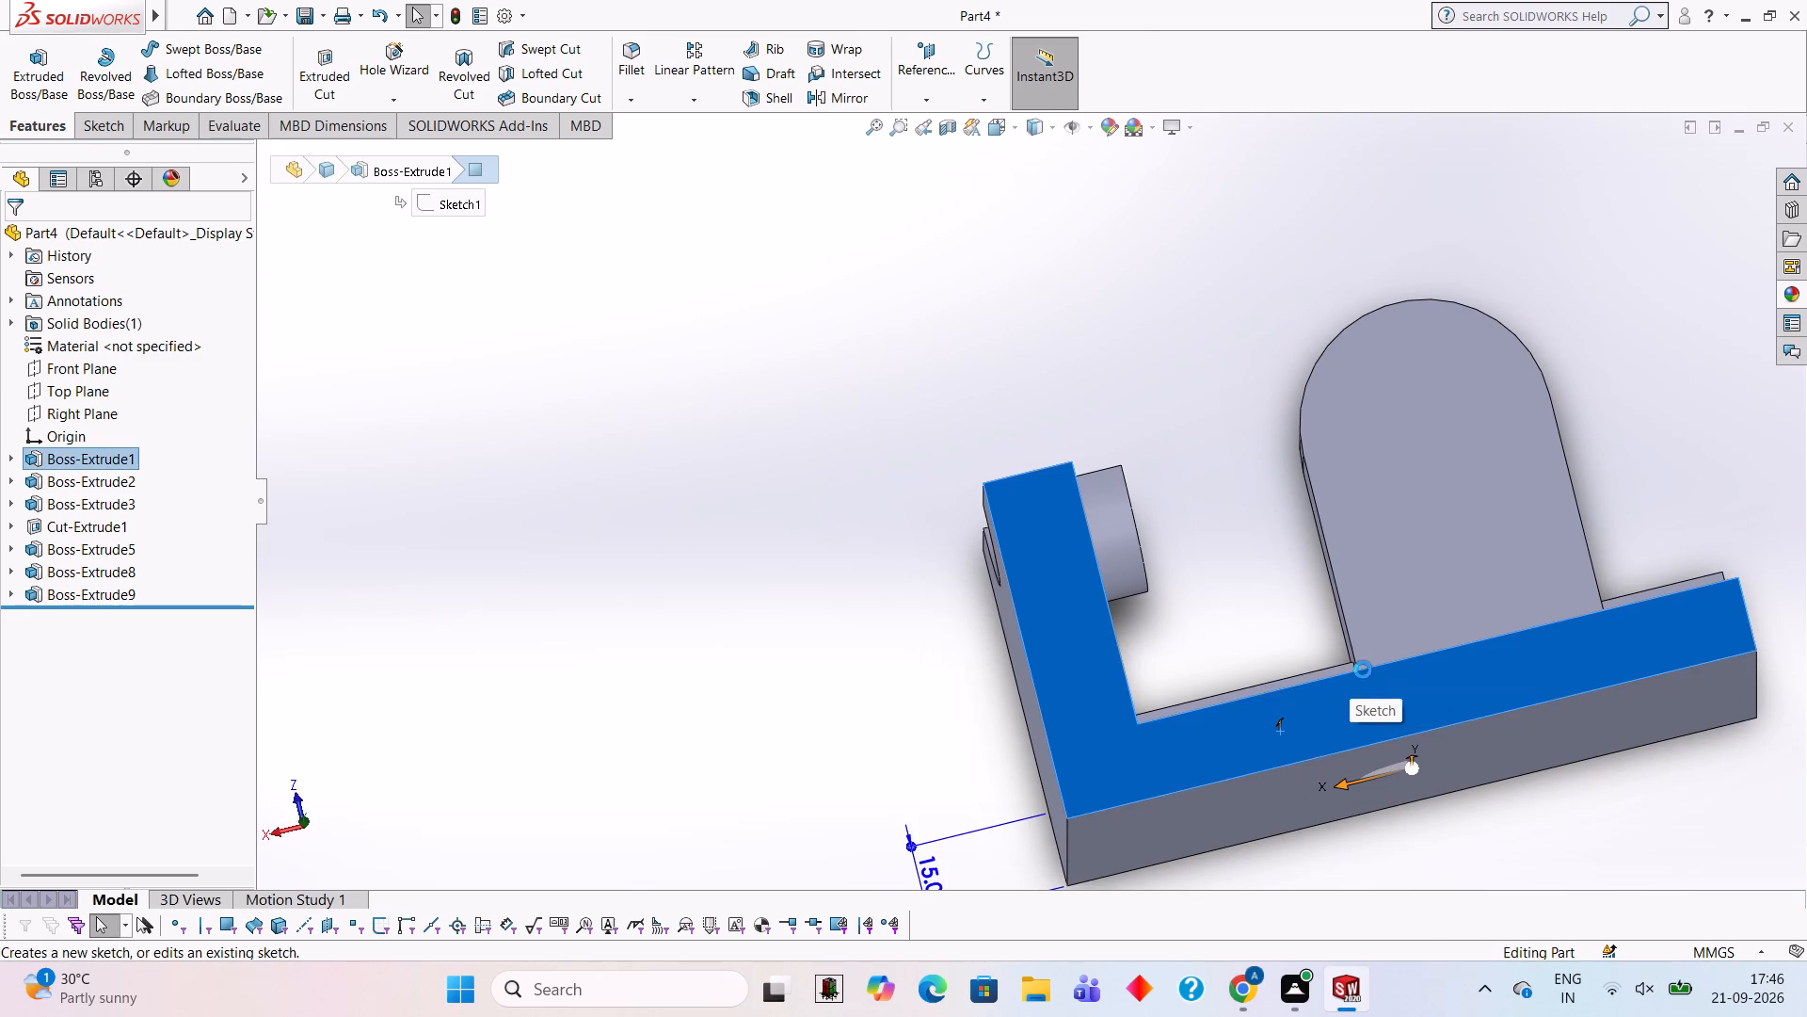
key(ctrl+8)
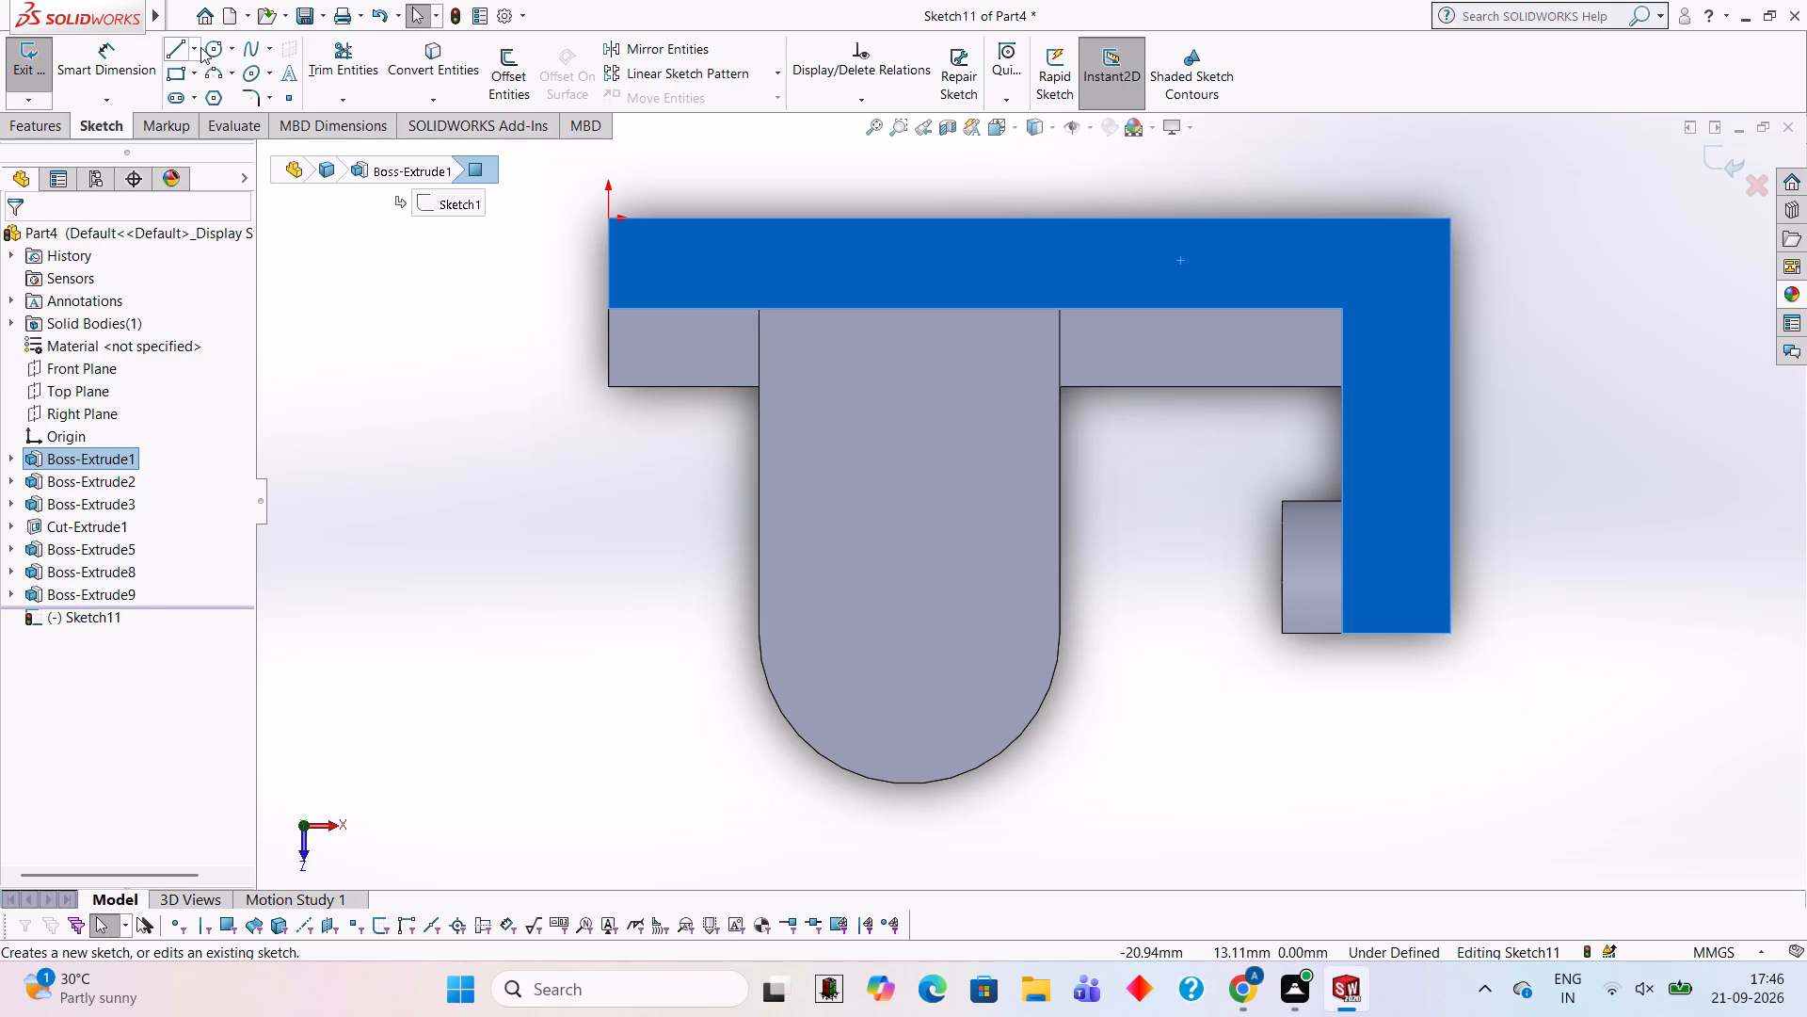
click(170, 47)
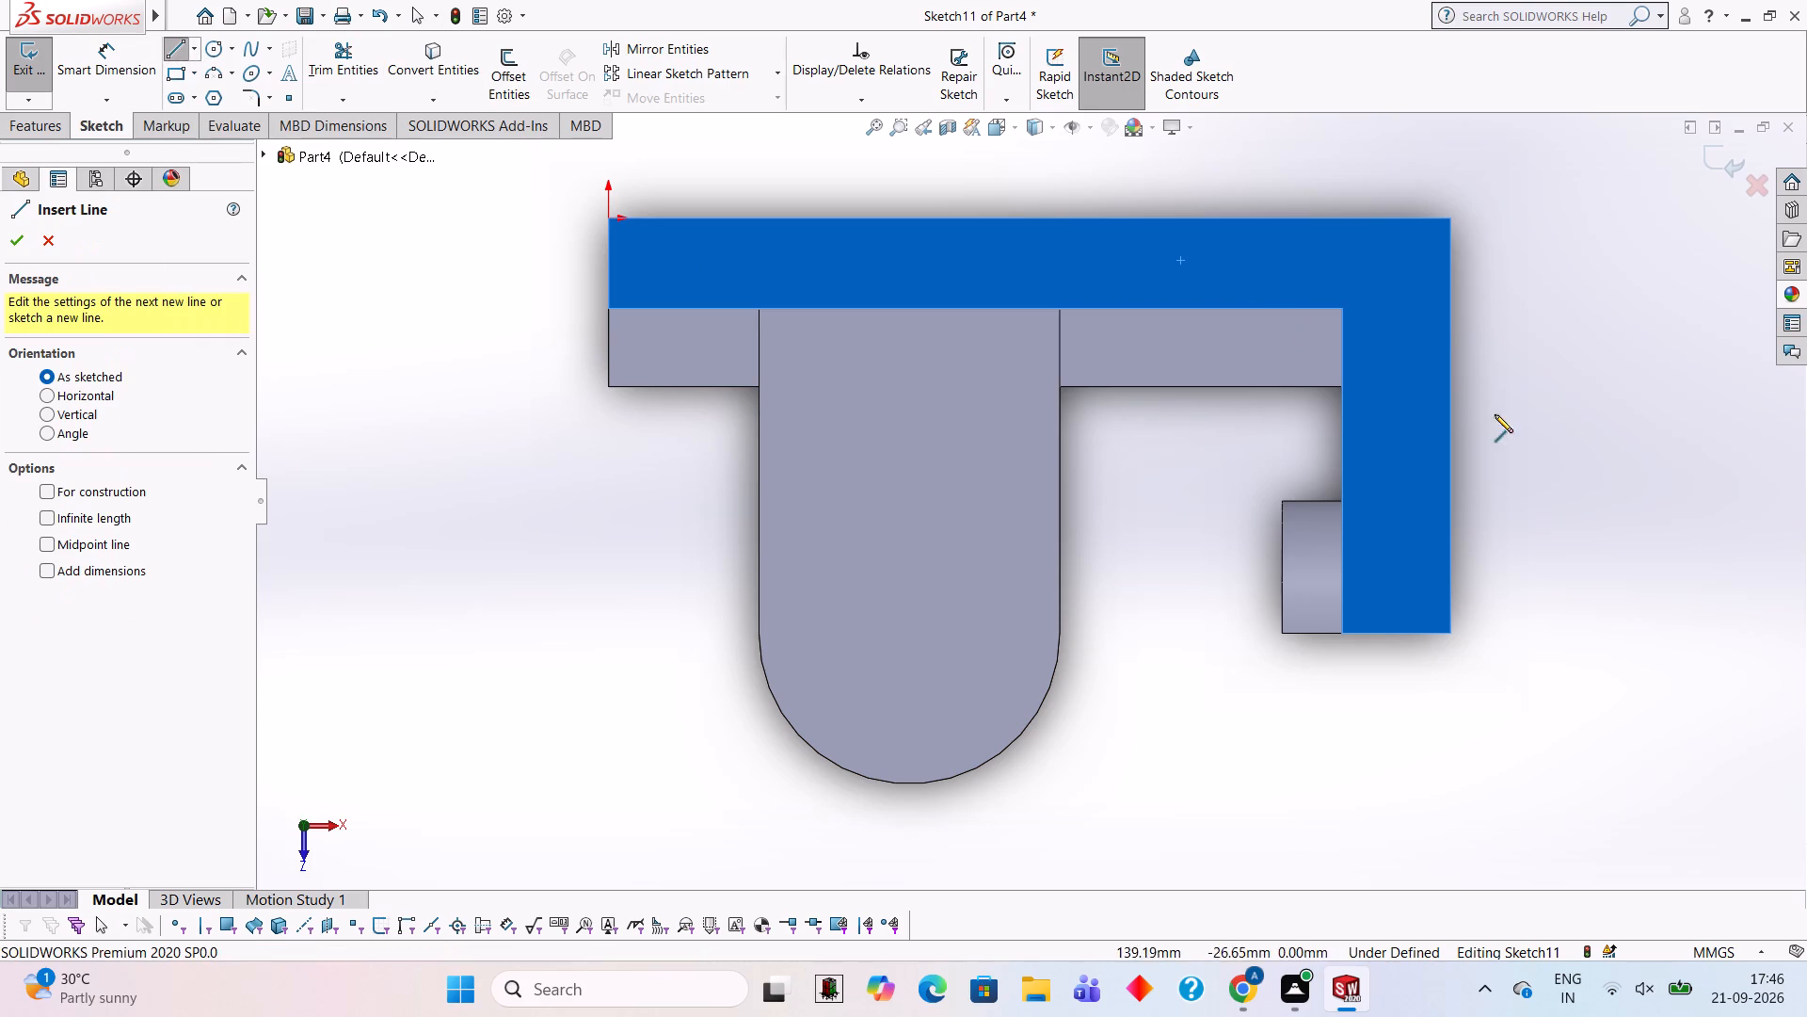
click(1346, 311)
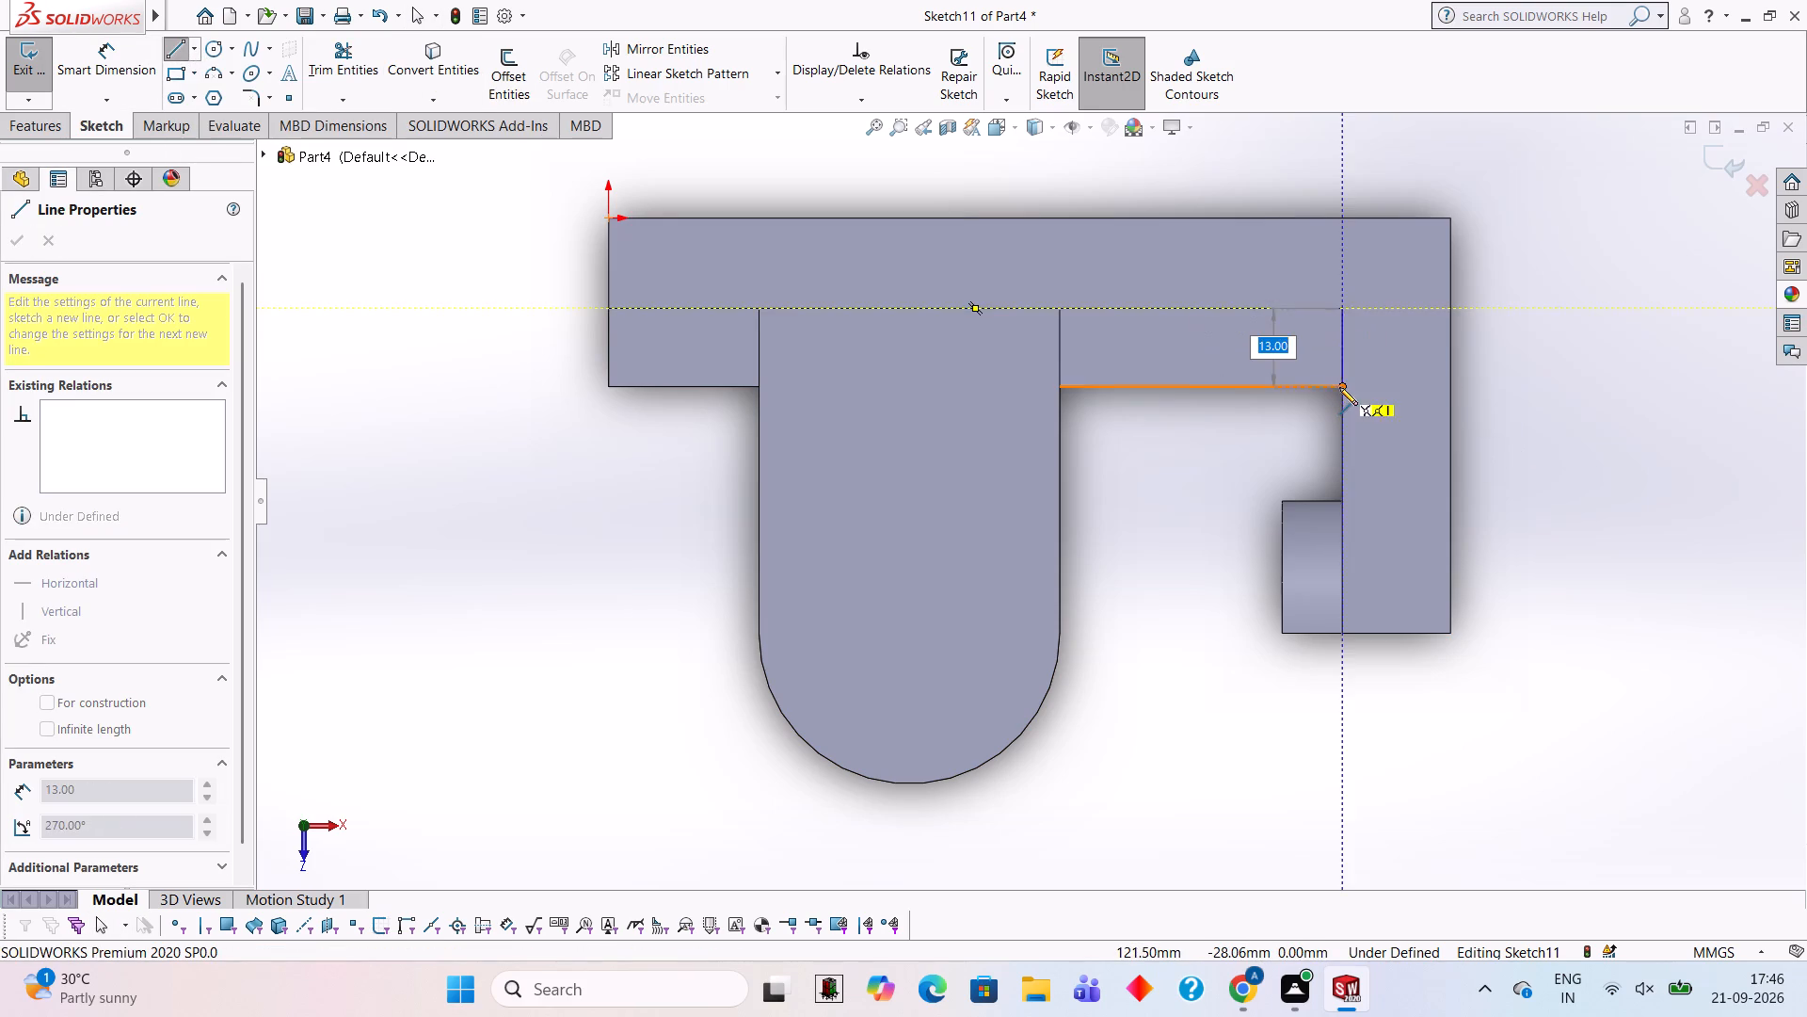
click(1339, 387)
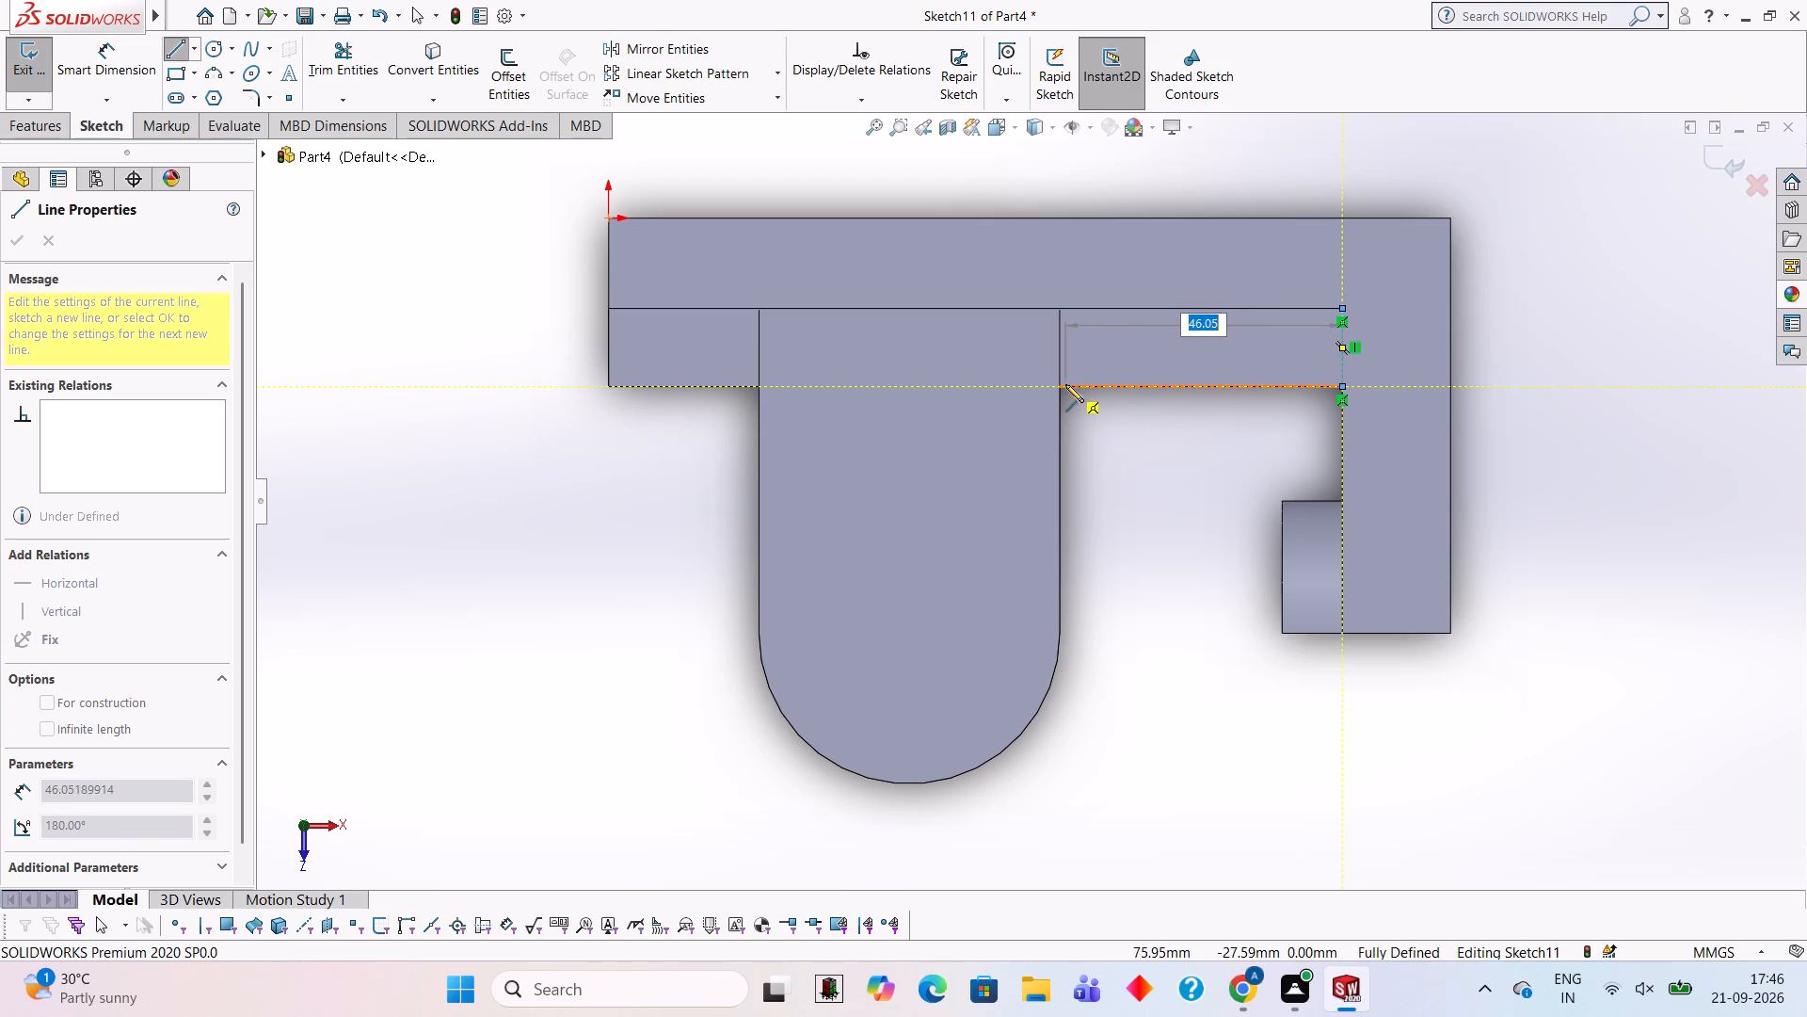
click(1062, 386)
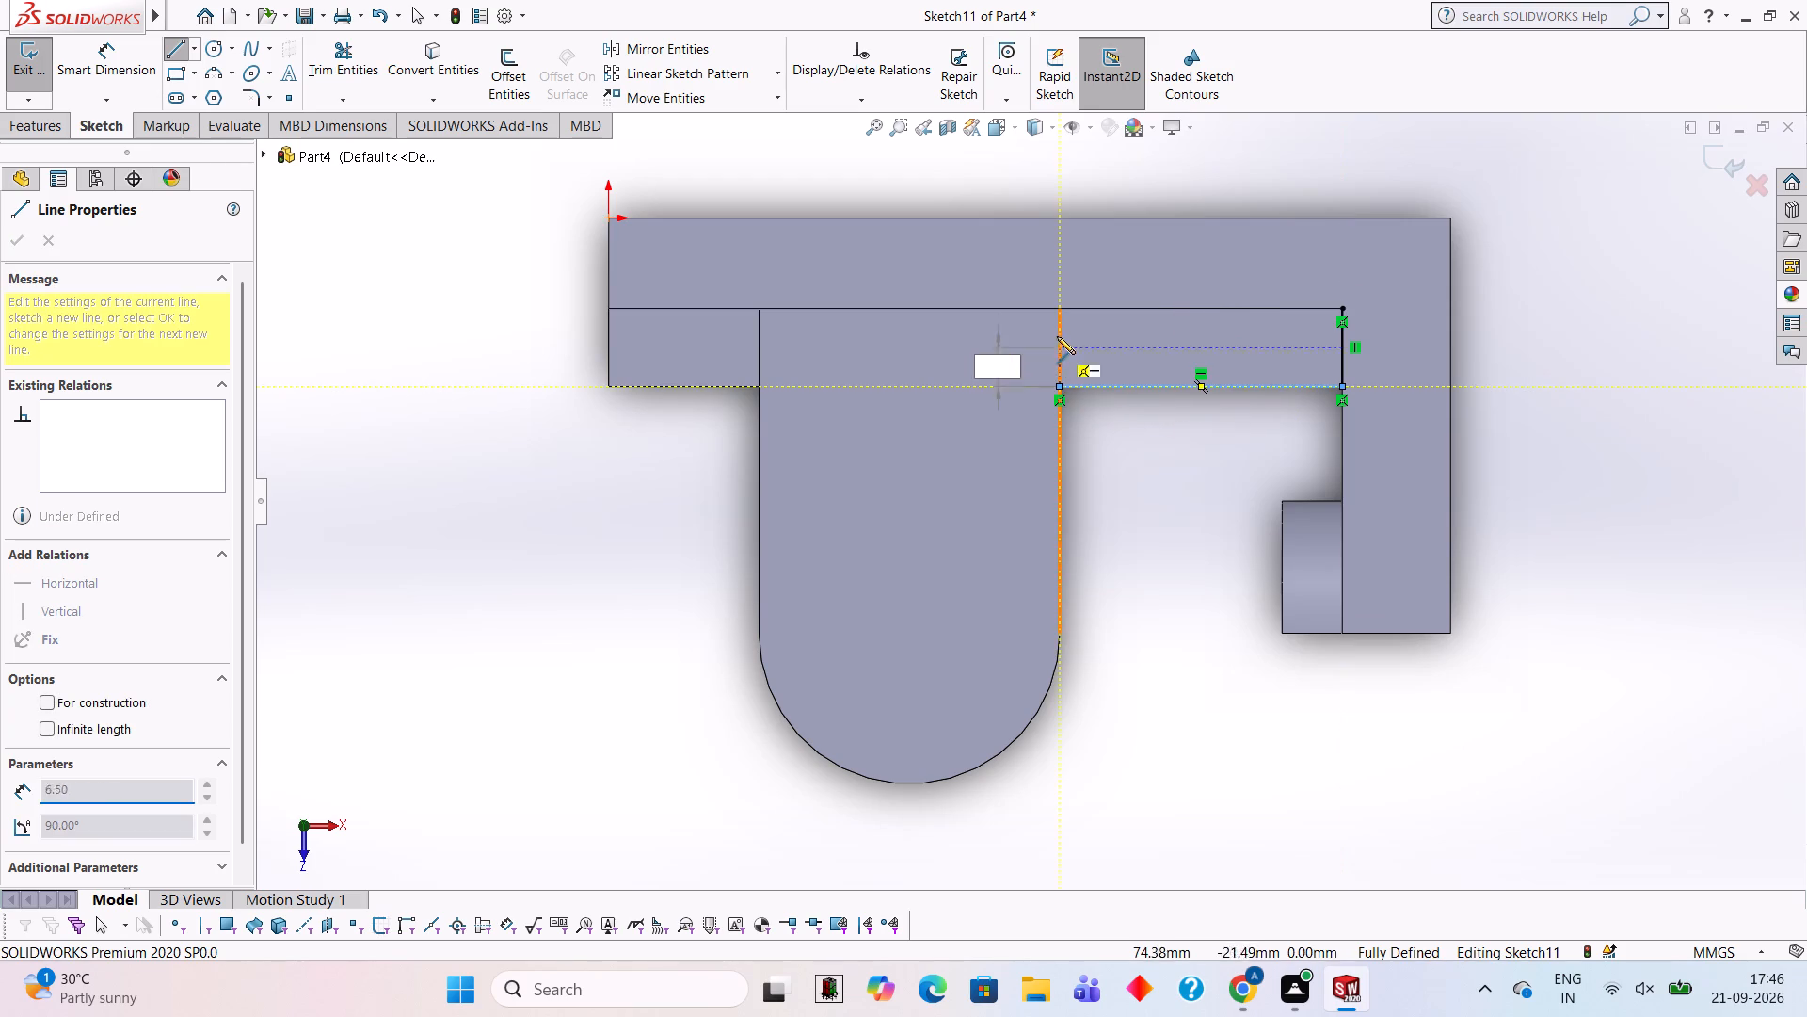
click(1057, 310)
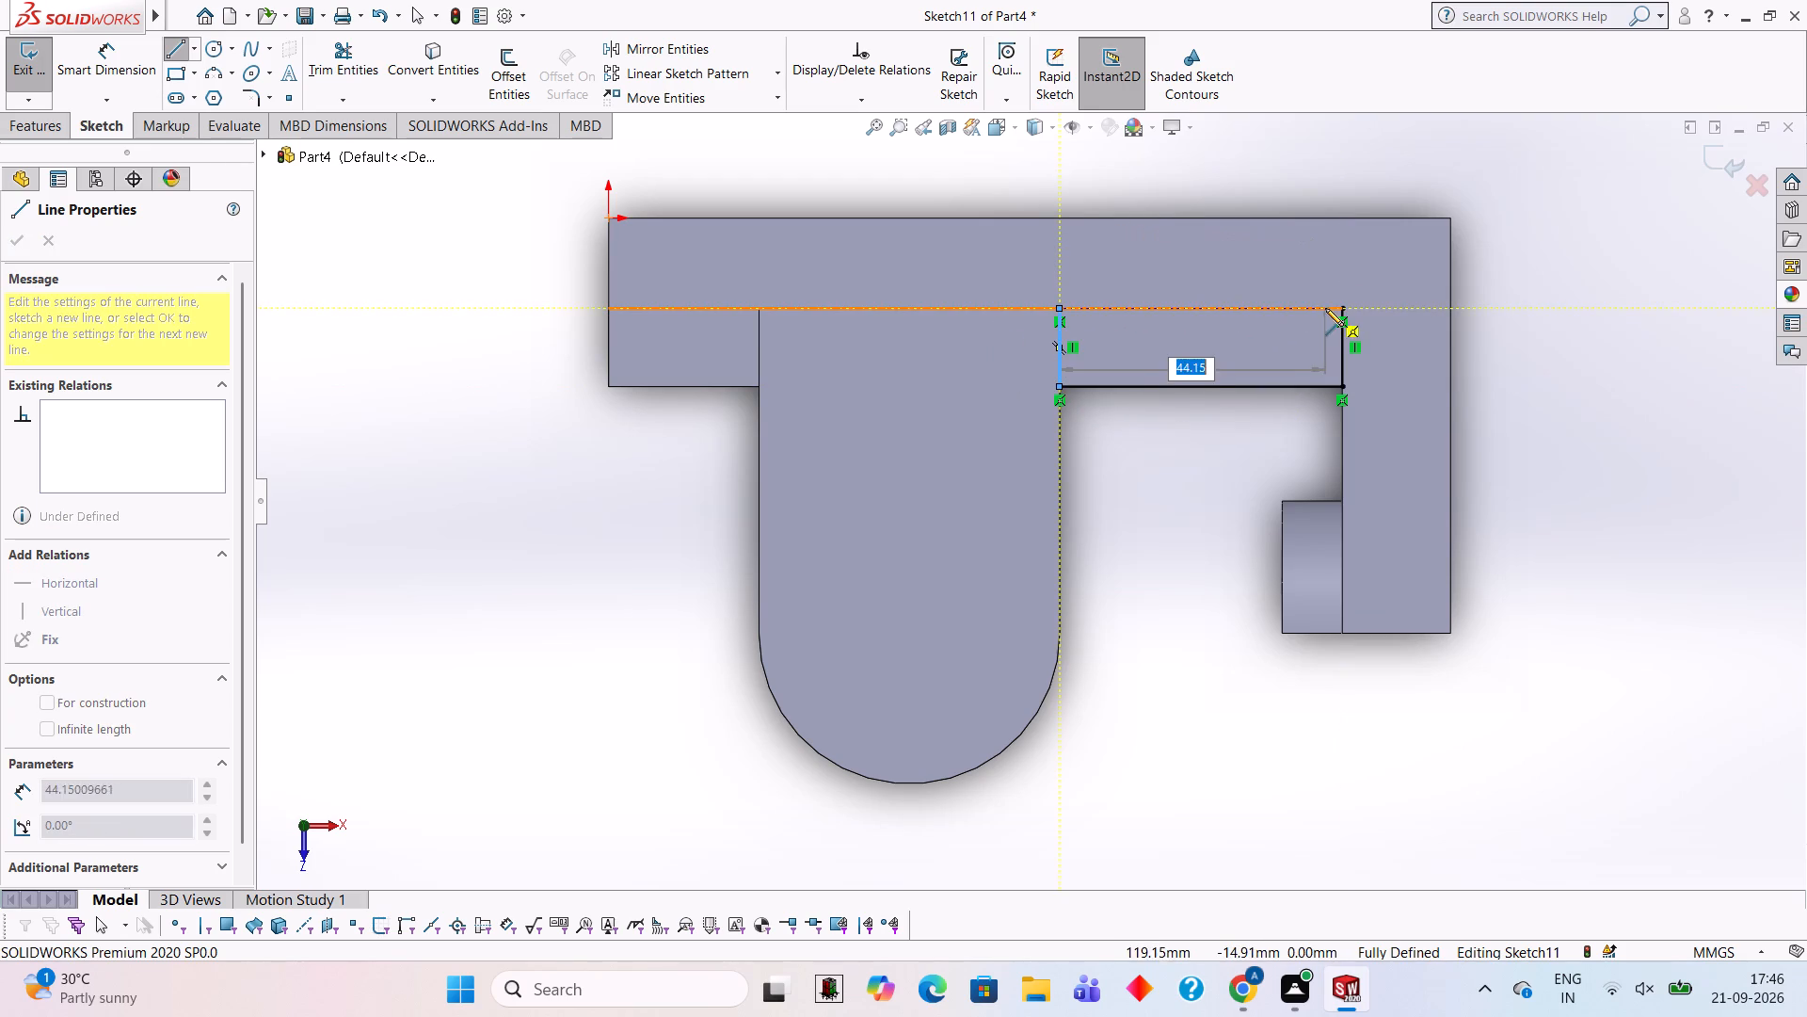
click(1339, 307)
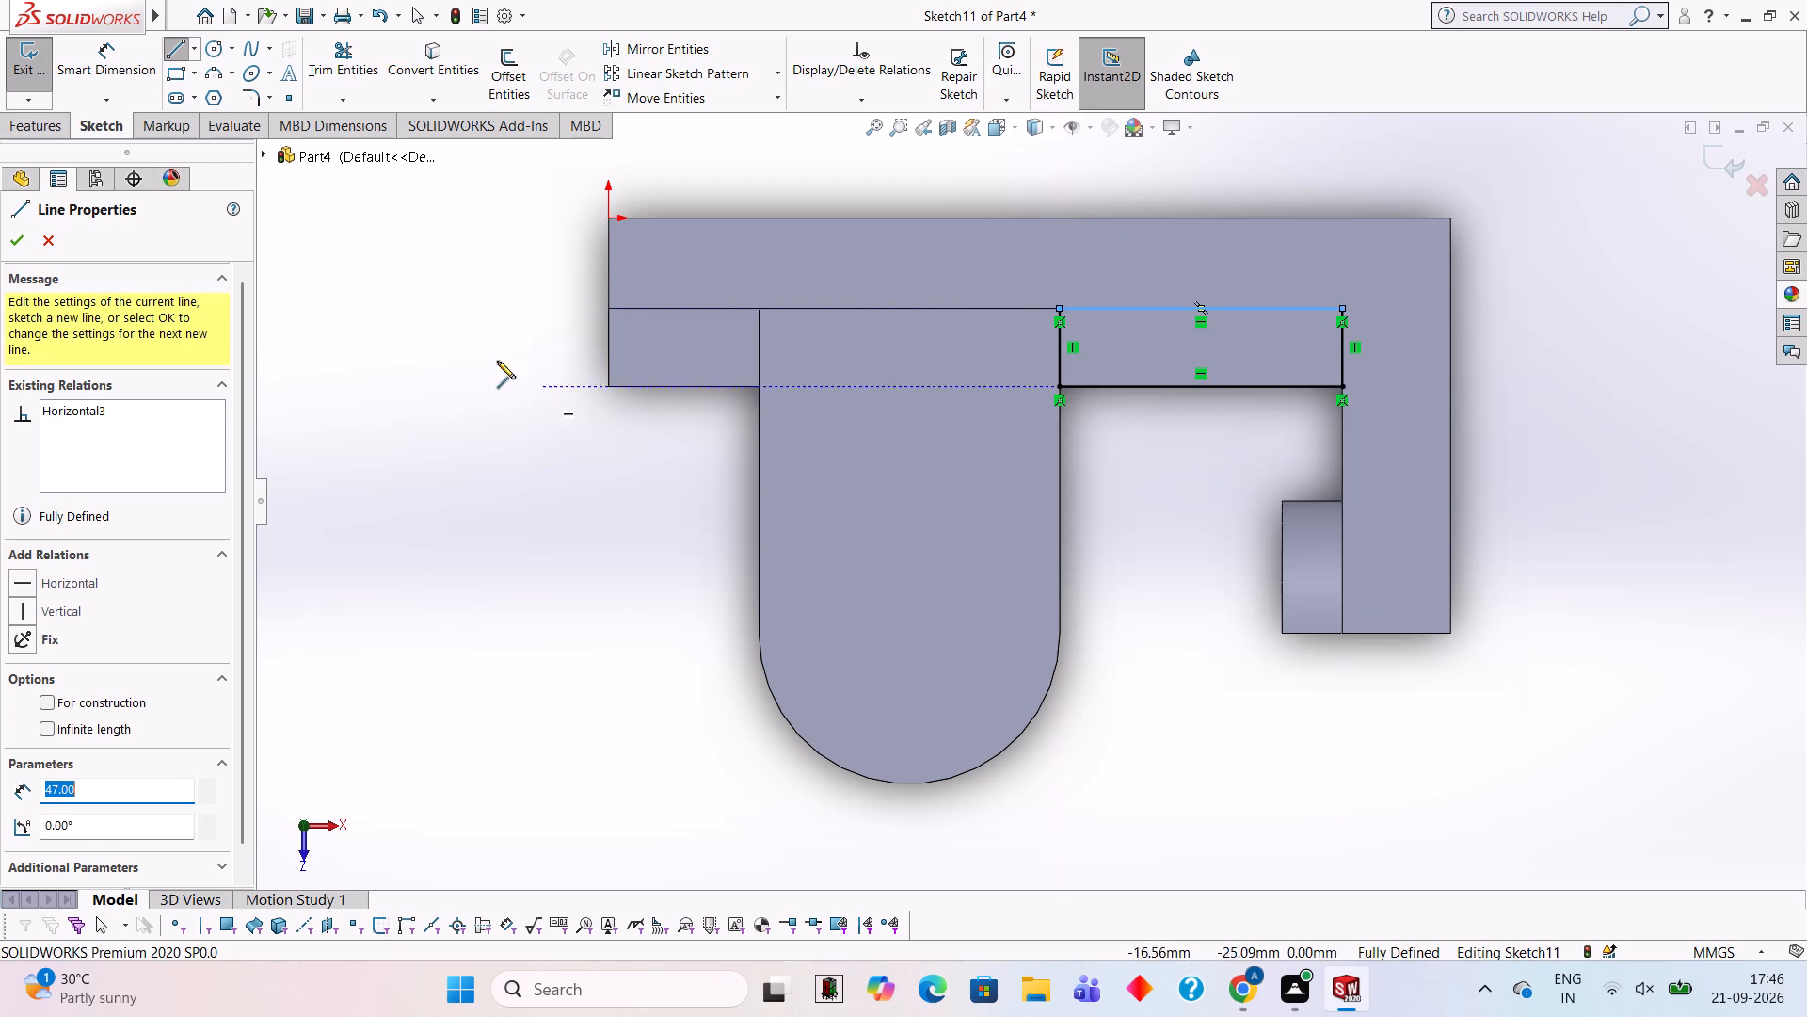
Extrude this 47 x 13 mm rectangle 12 mm blind in the reversed direction, merged with the part.
middle_drag(1199, 546, 1196, 538)
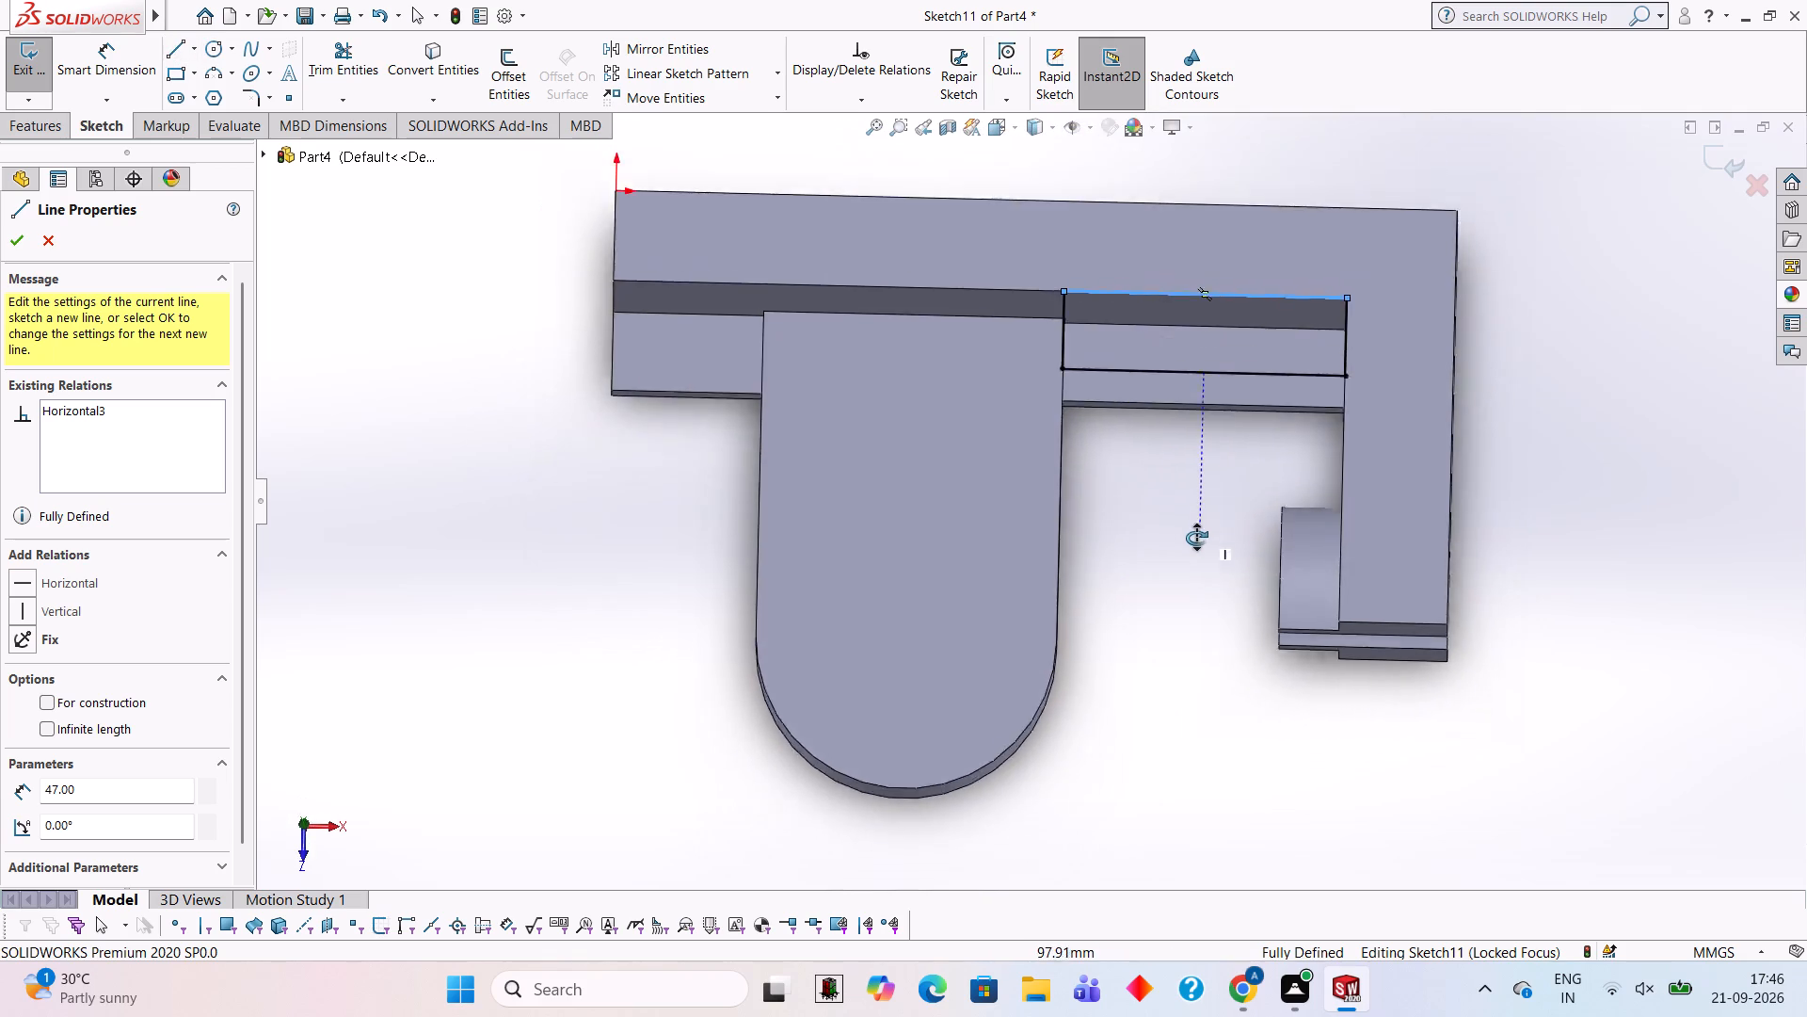
middle_drag(1196, 538, 1209, 600)
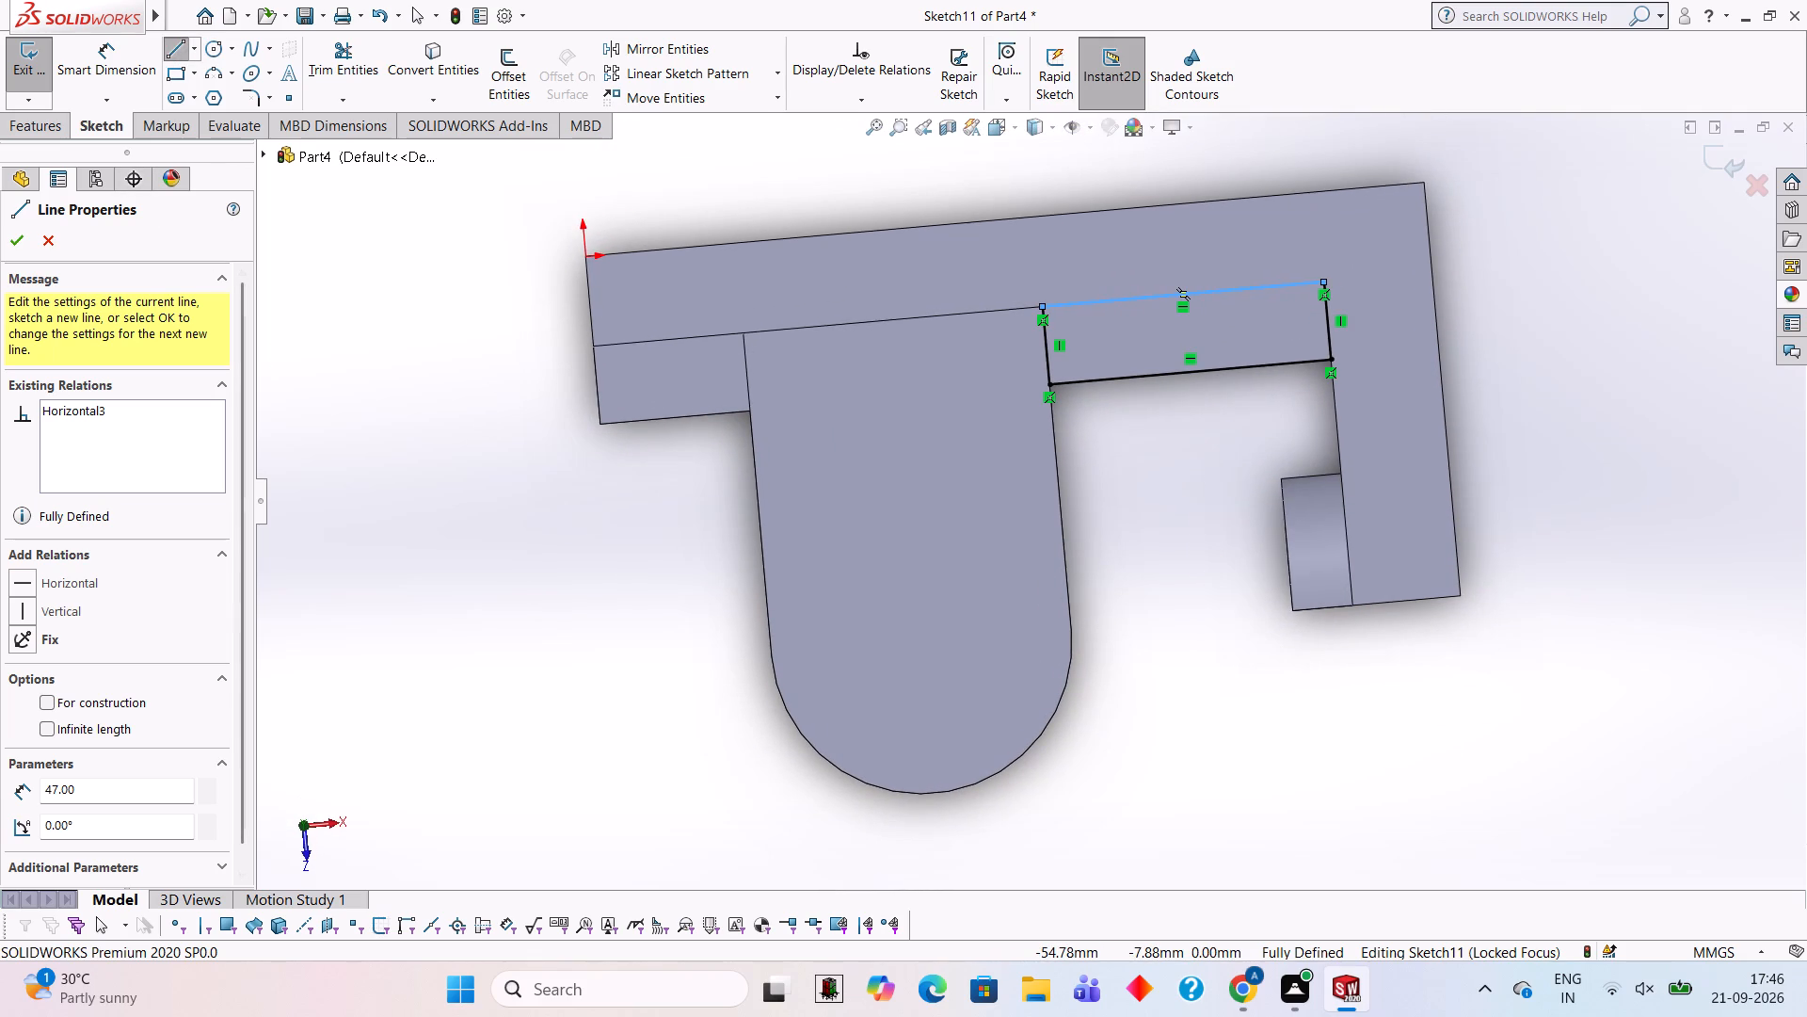
click(40, 120)
click(41, 81)
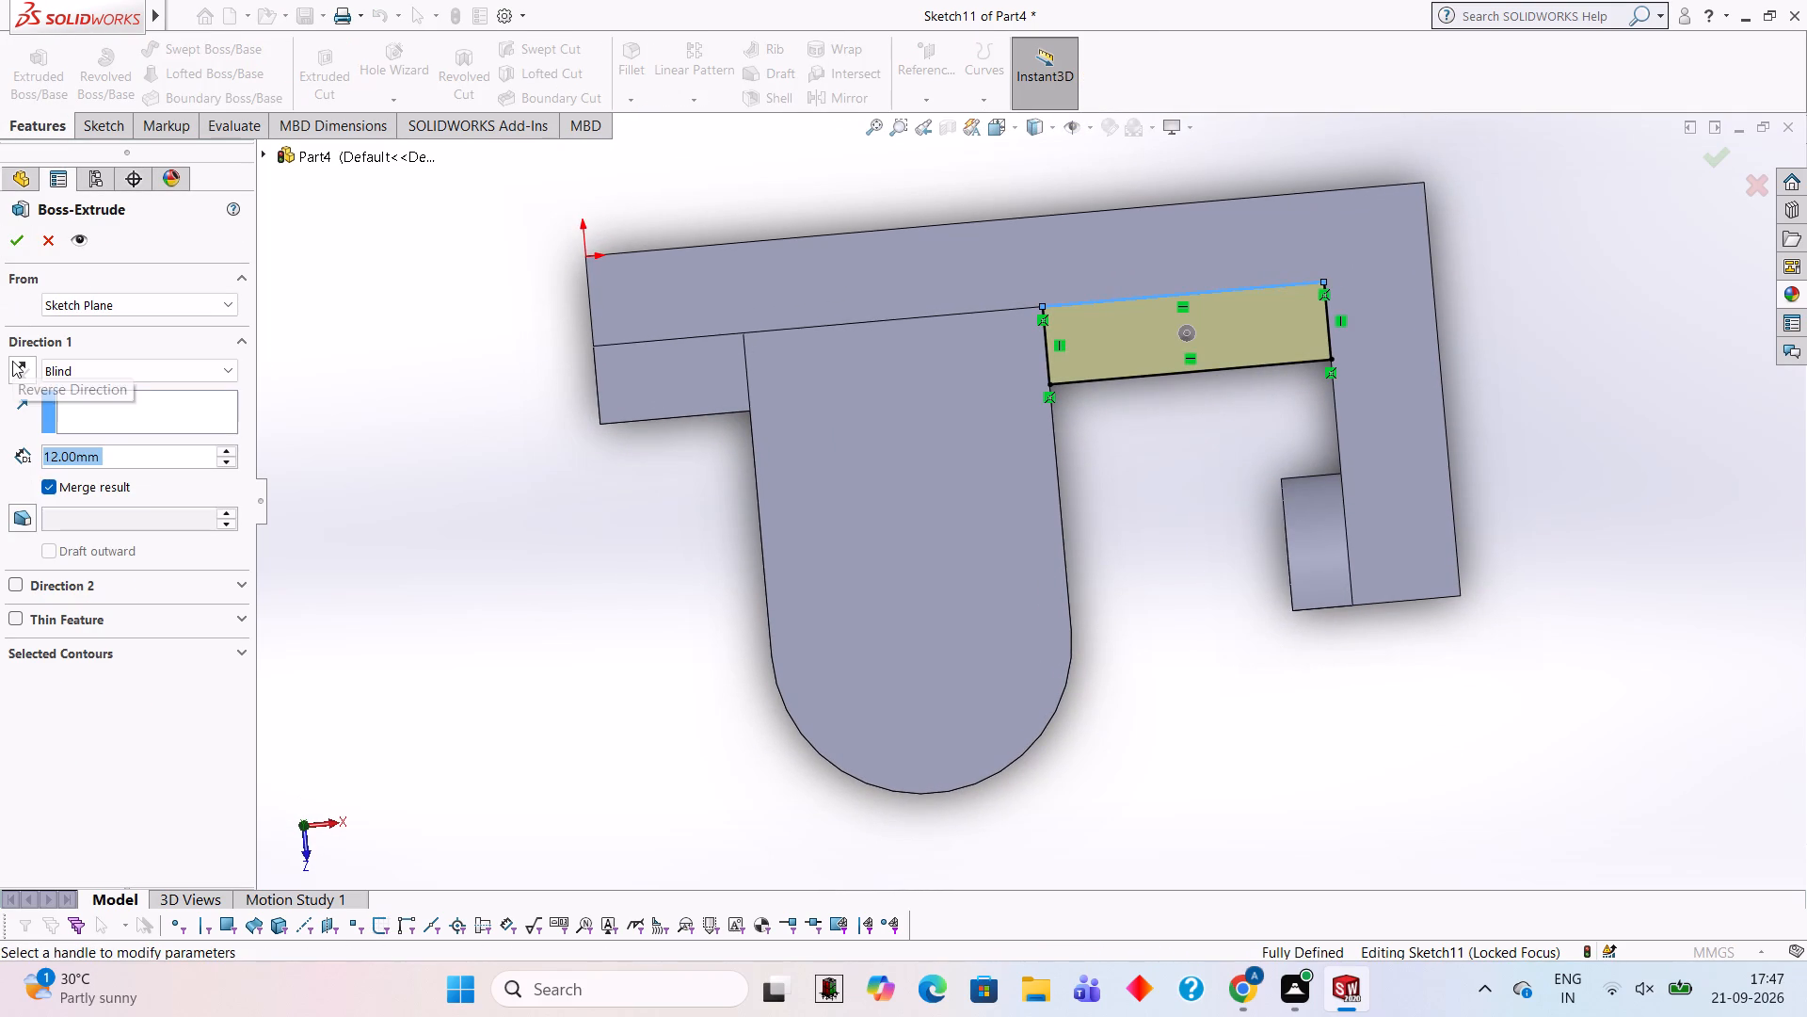
click(12, 361)
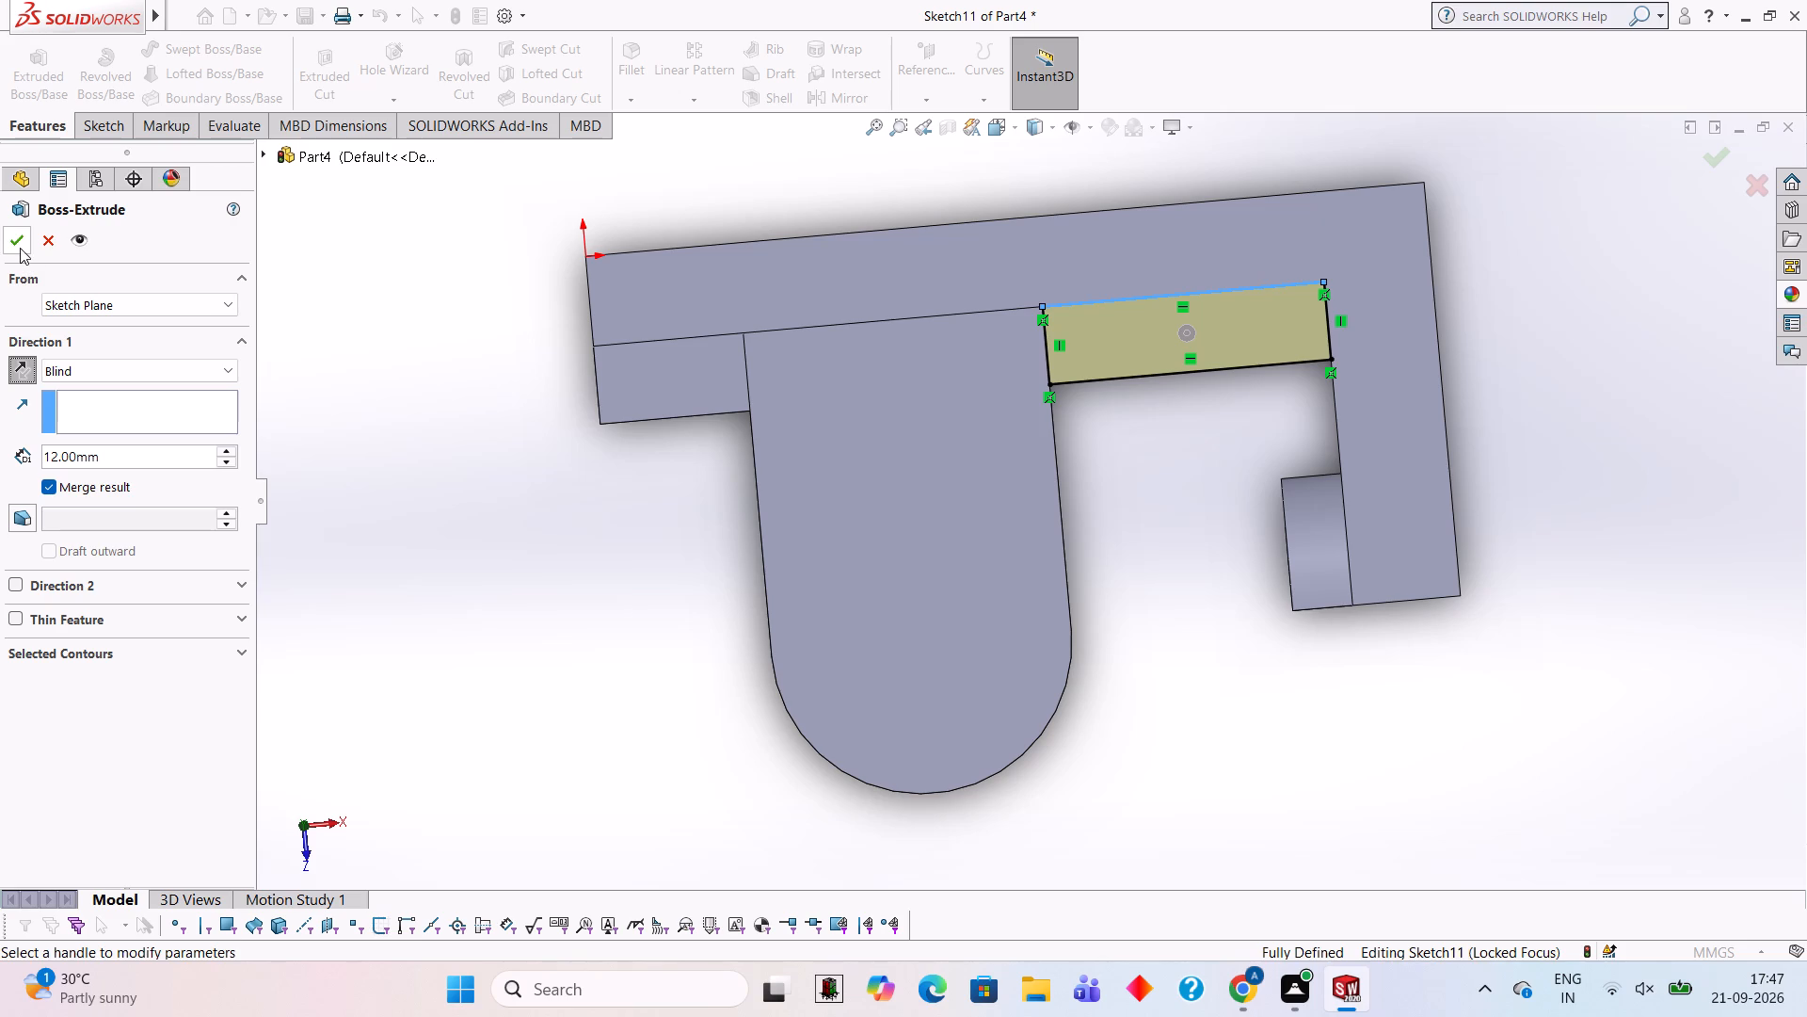
click(20, 248)
click(466, 474)
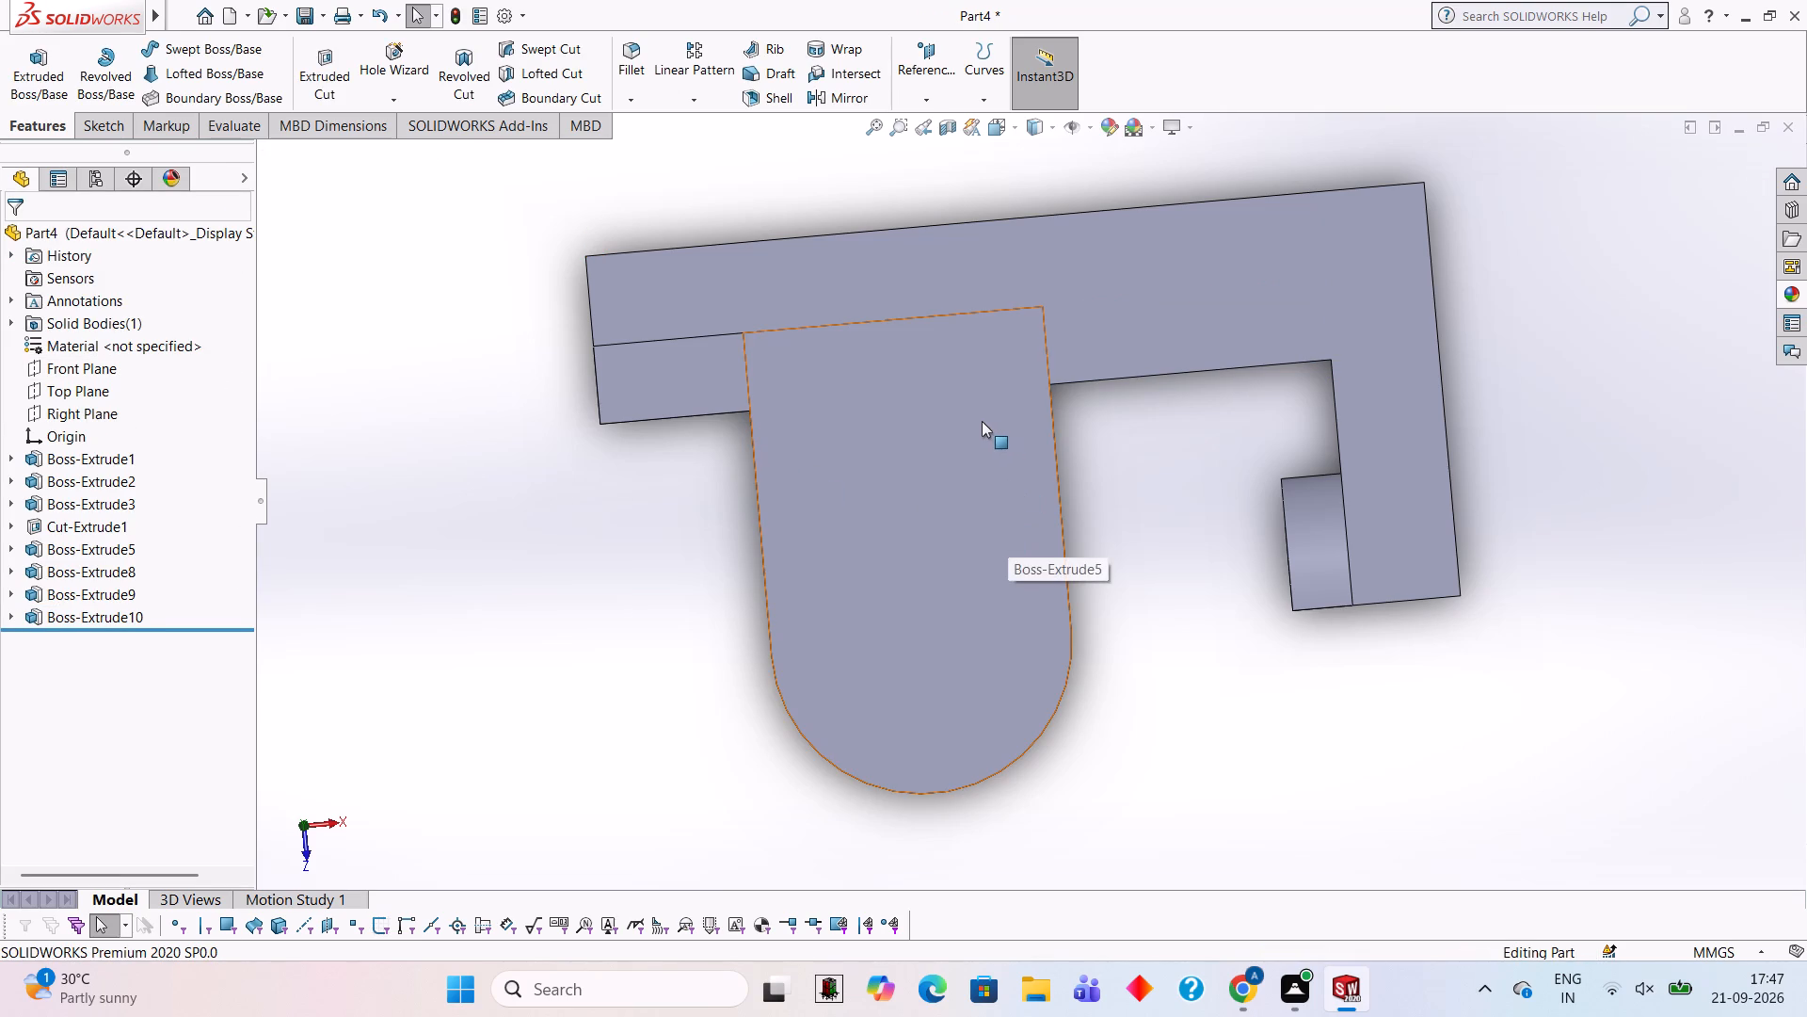
Sketch a closed 50 x 54 mm rectangle on the upright's flat face, between its straight edges and the start of its rounding.
click(943, 402)
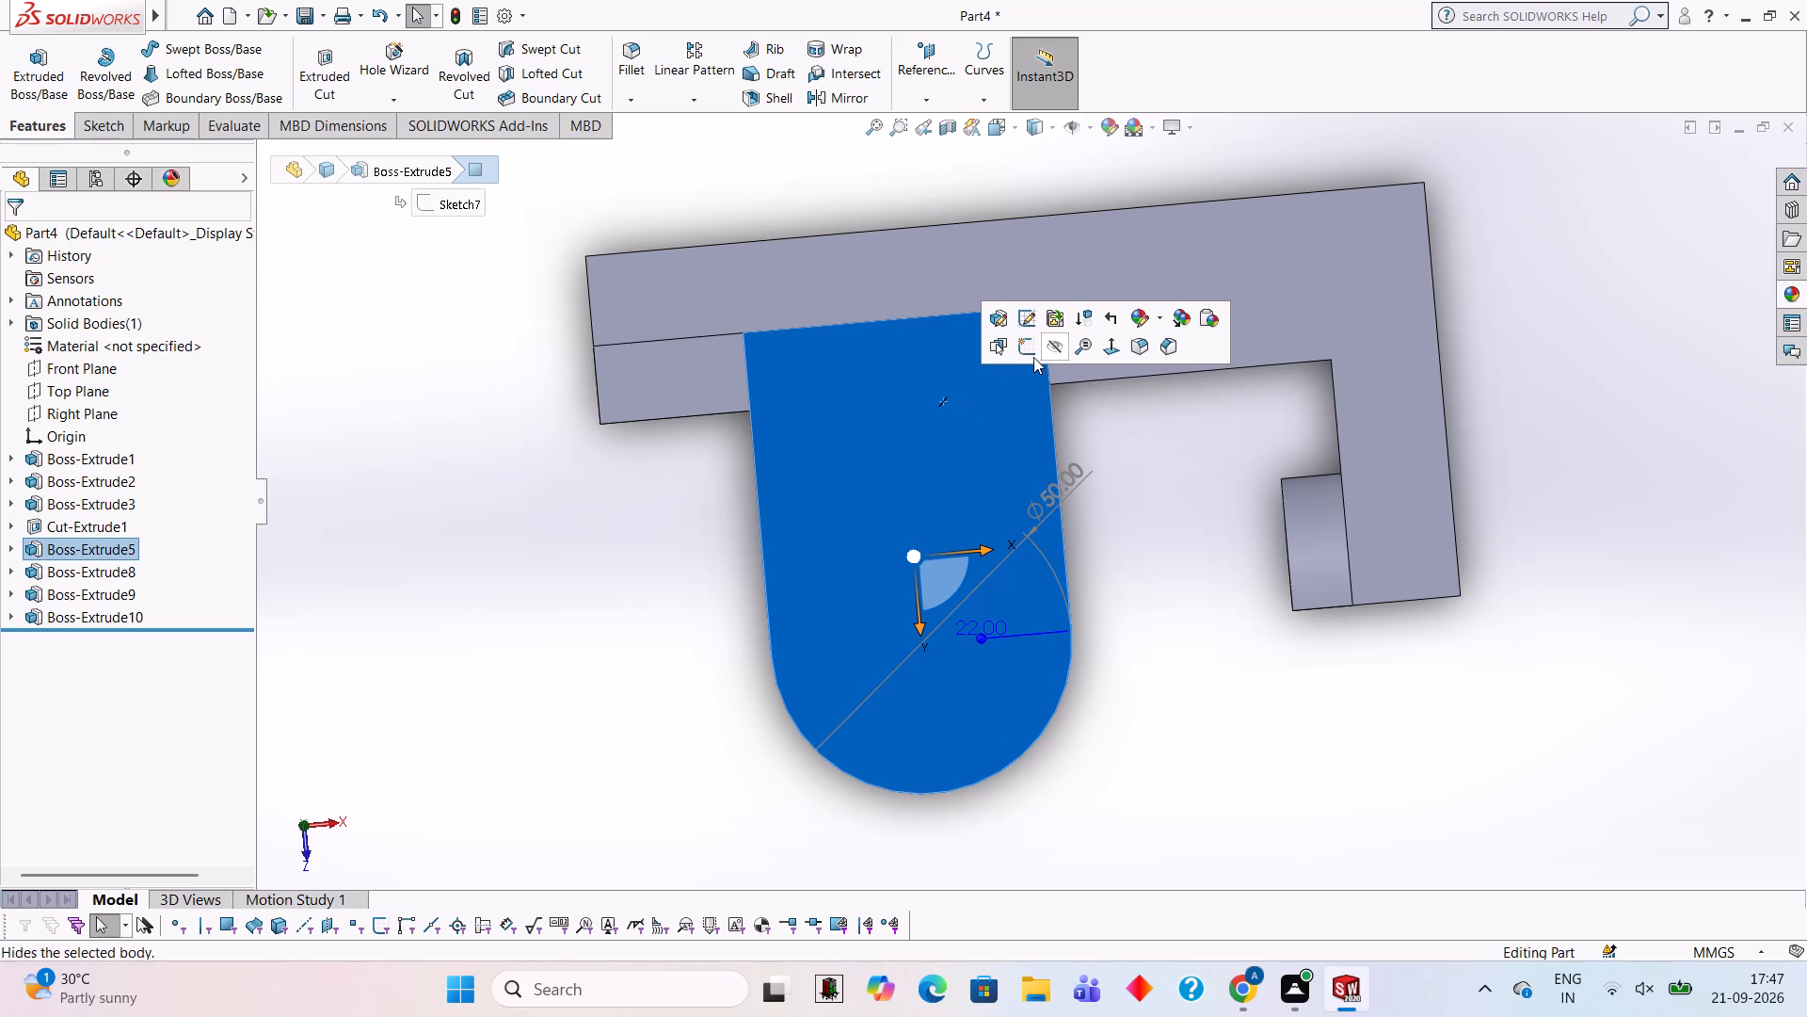
click(1014, 339)
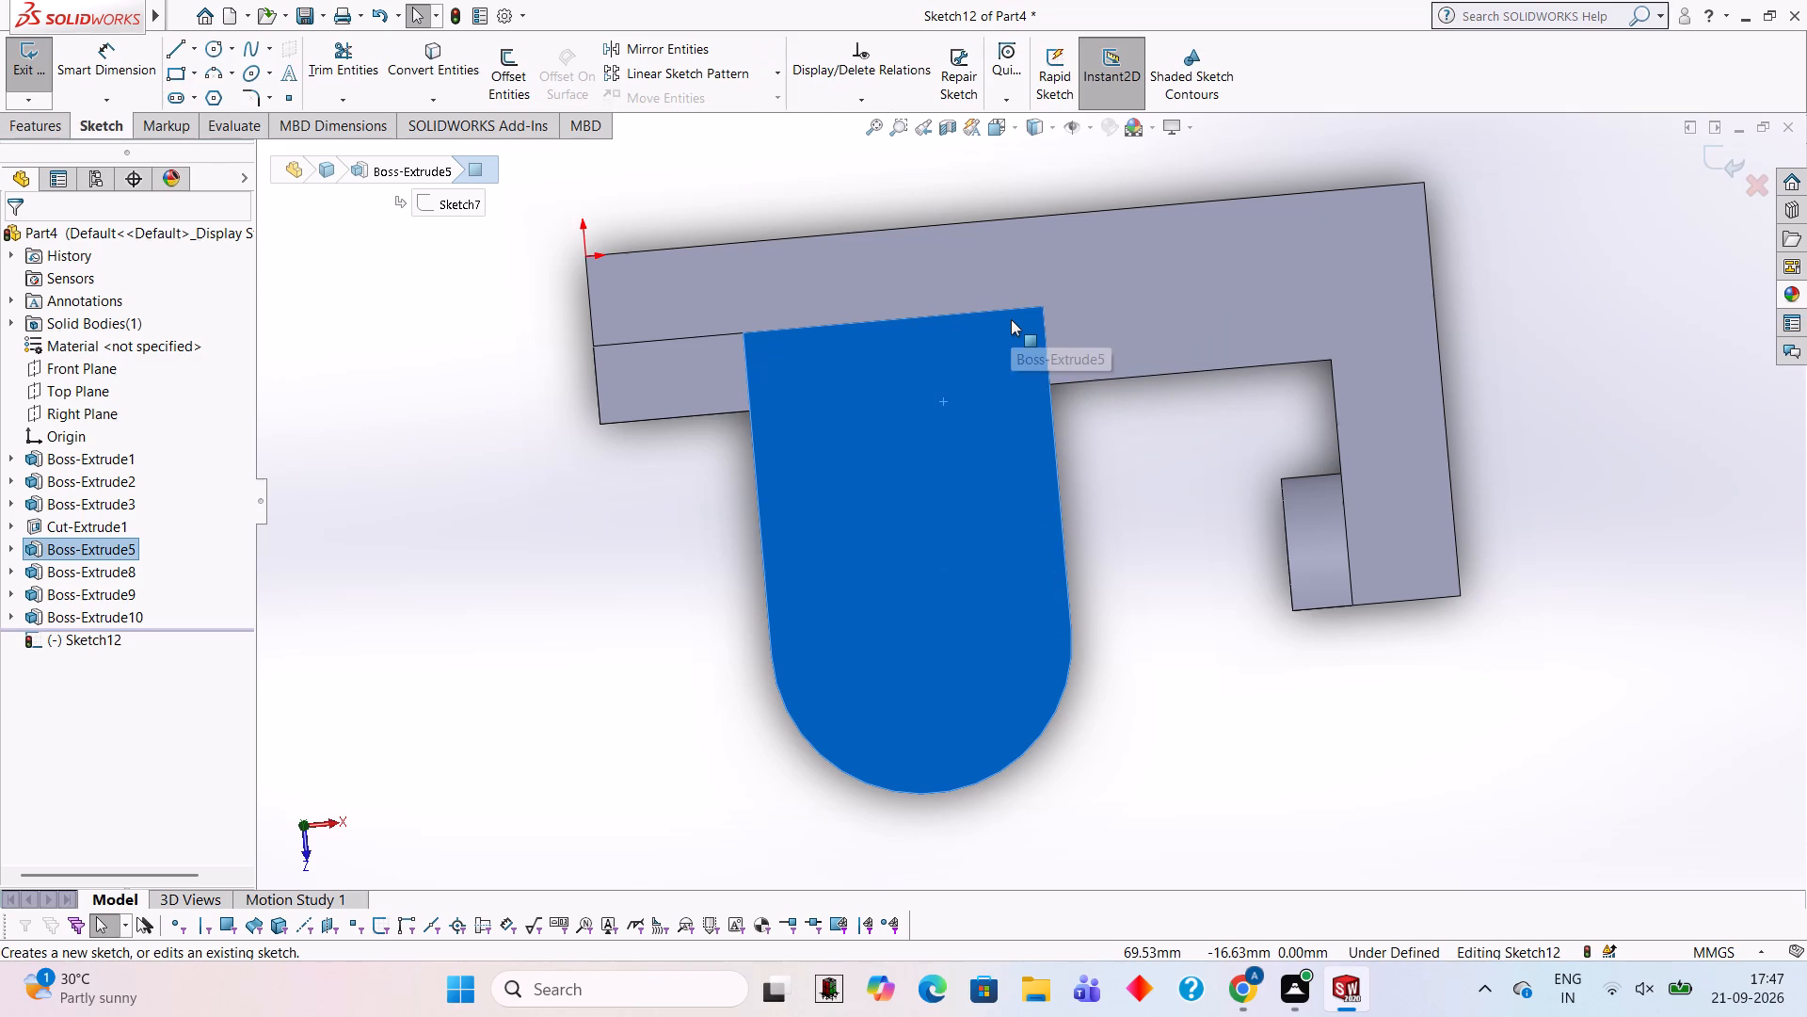
key(ctrl+8)
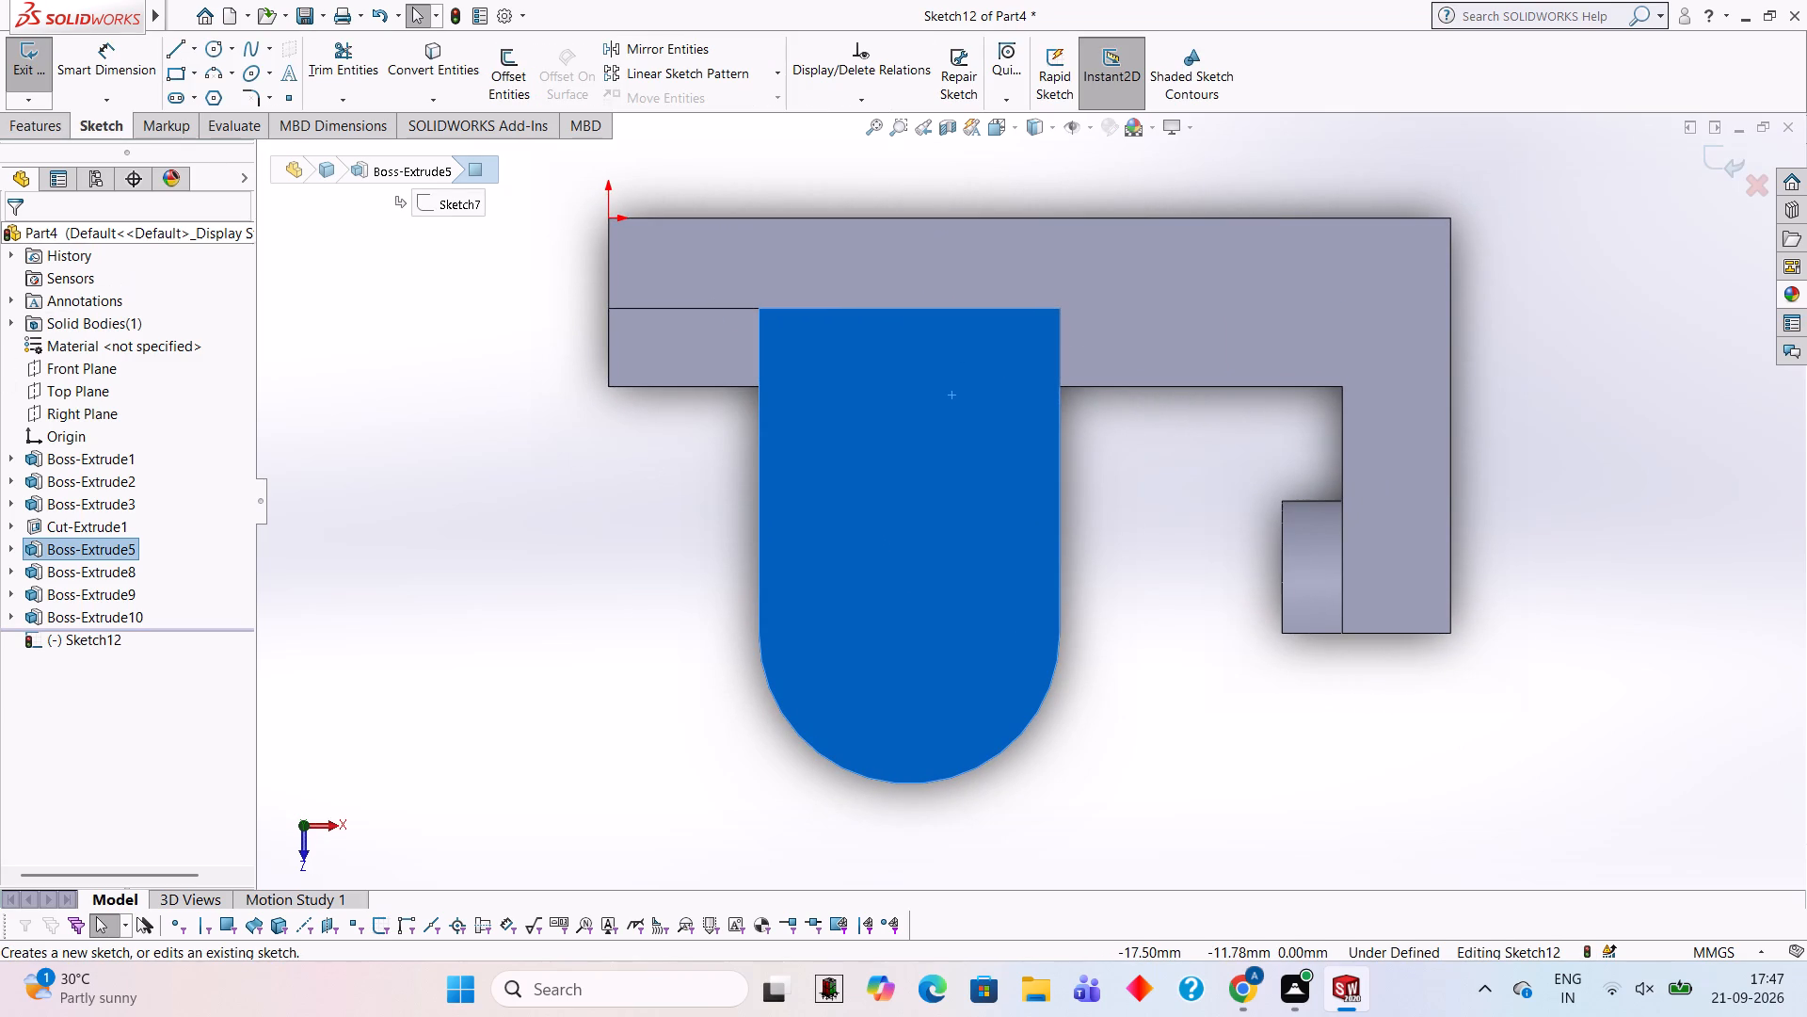
click(183, 55)
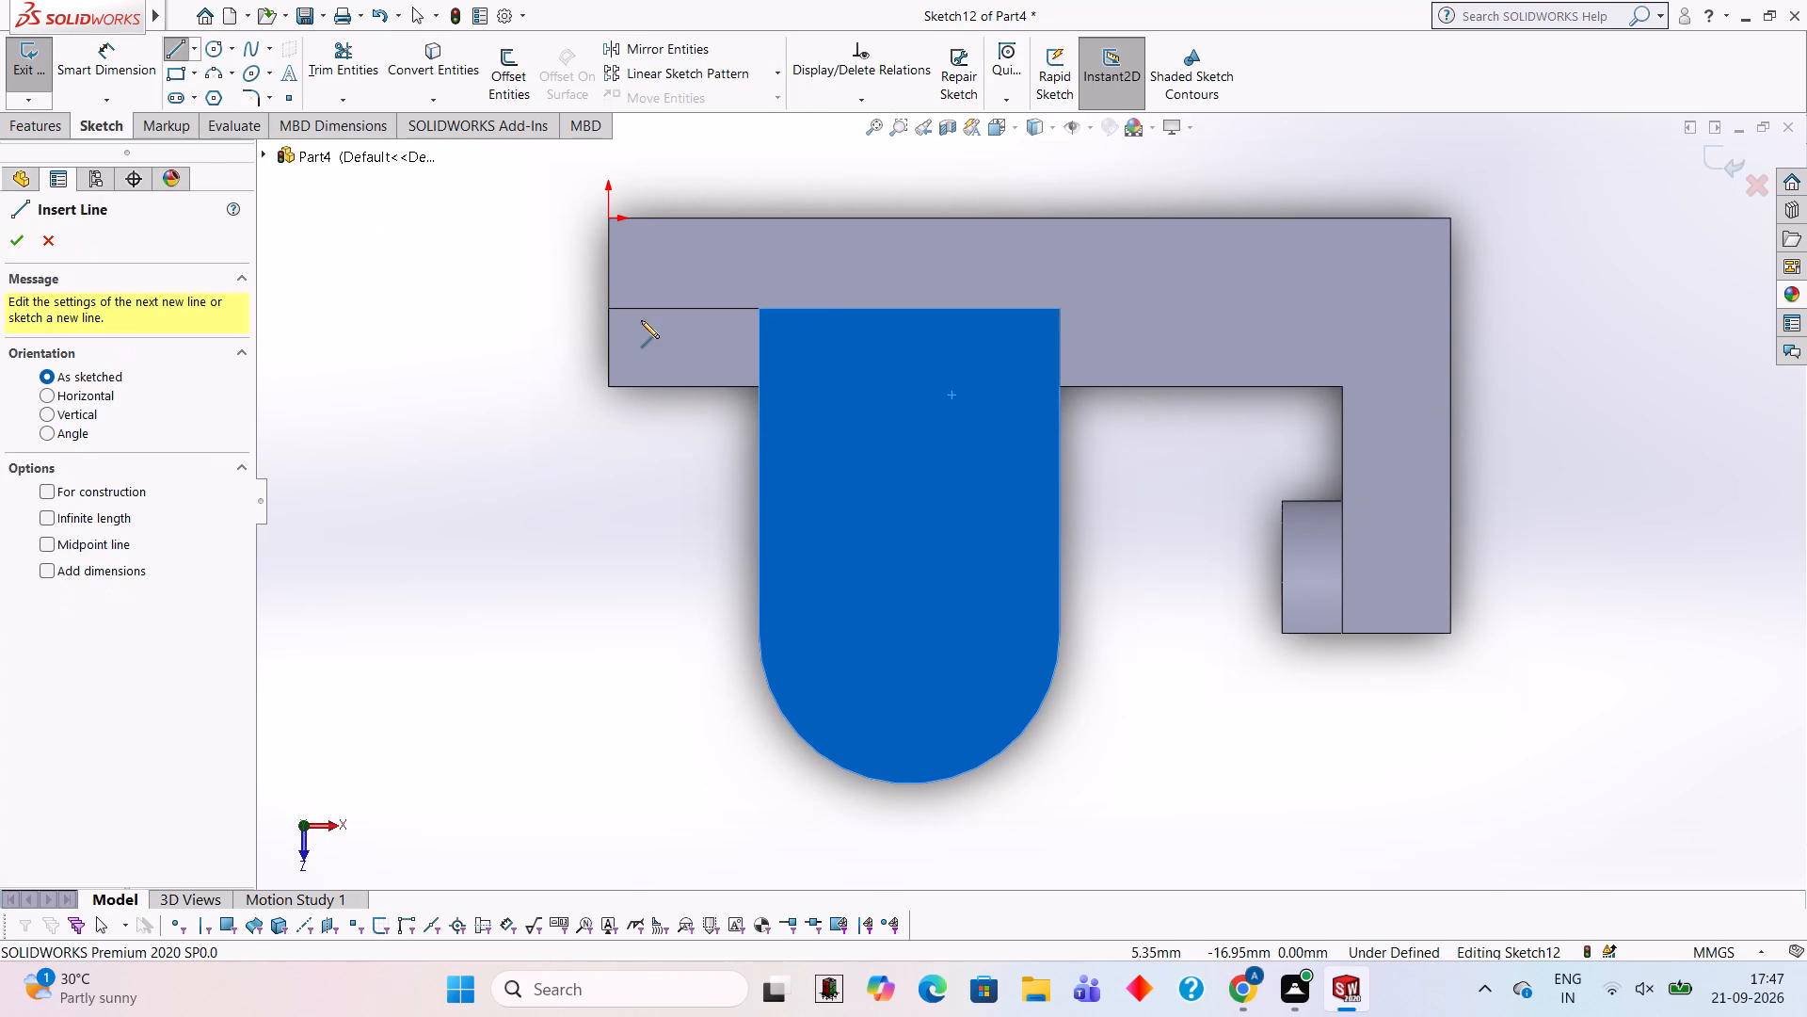
click(756, 310)
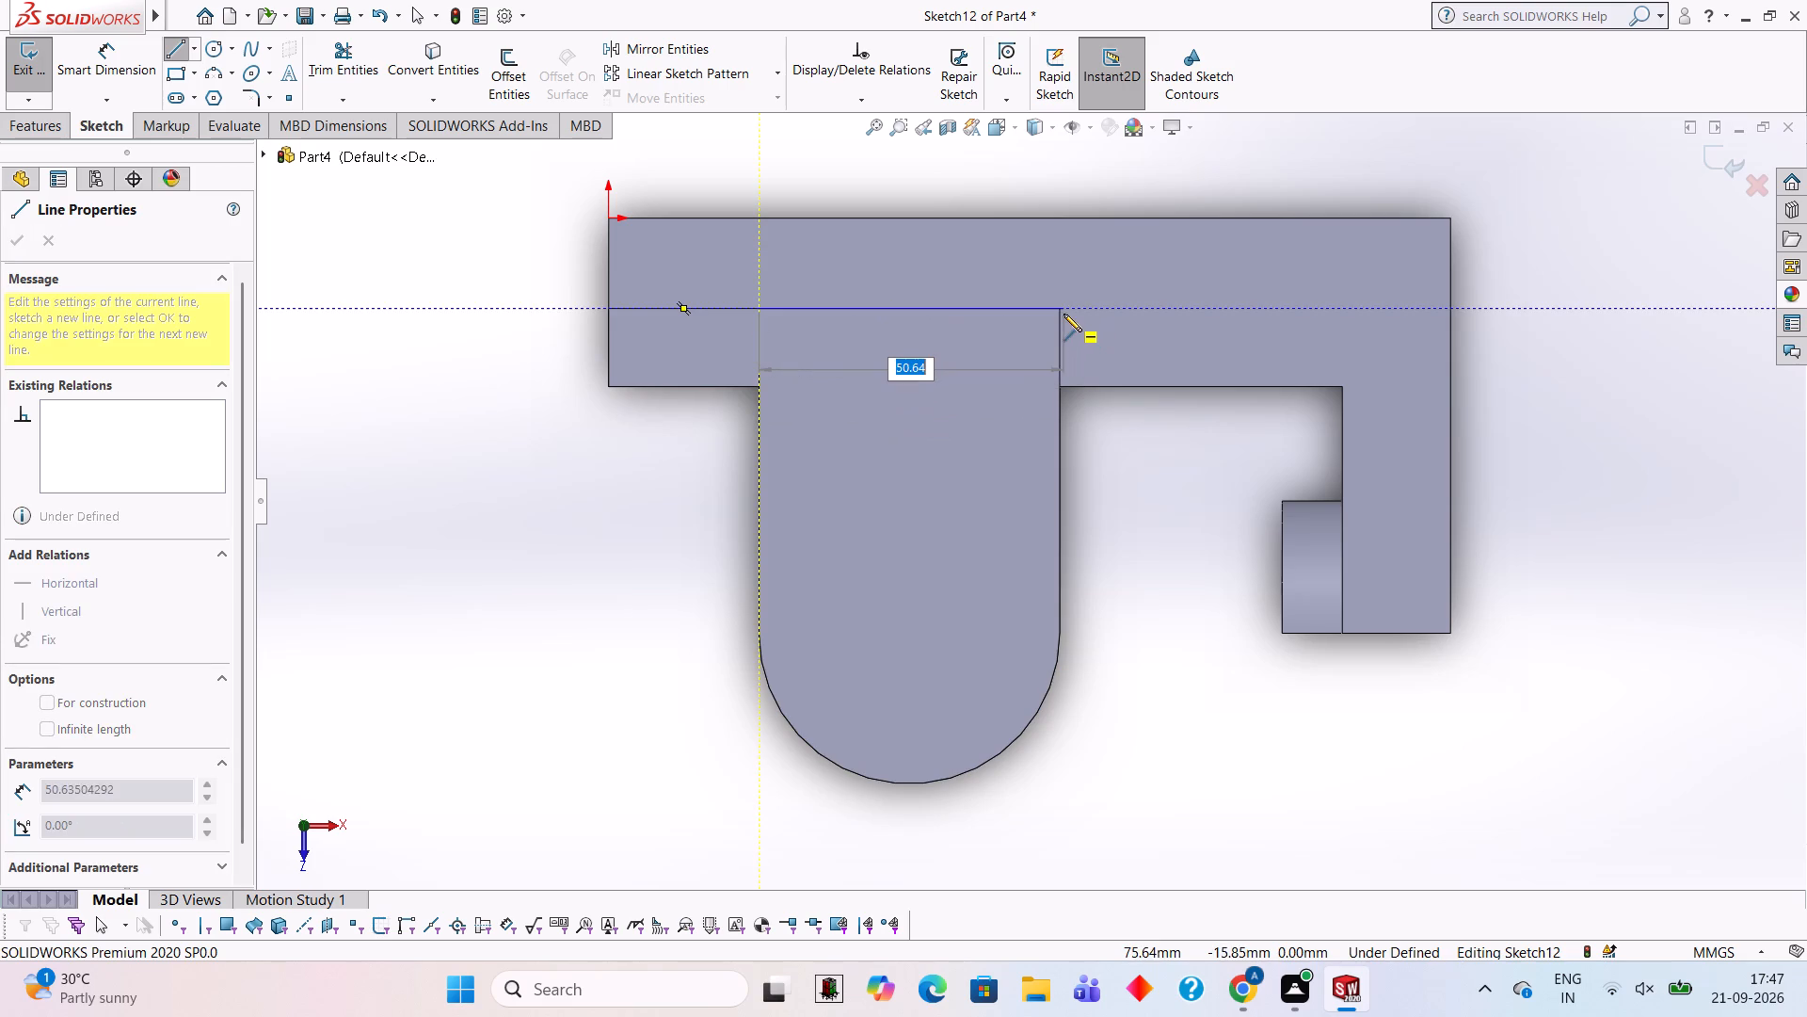
click(1058, 310)
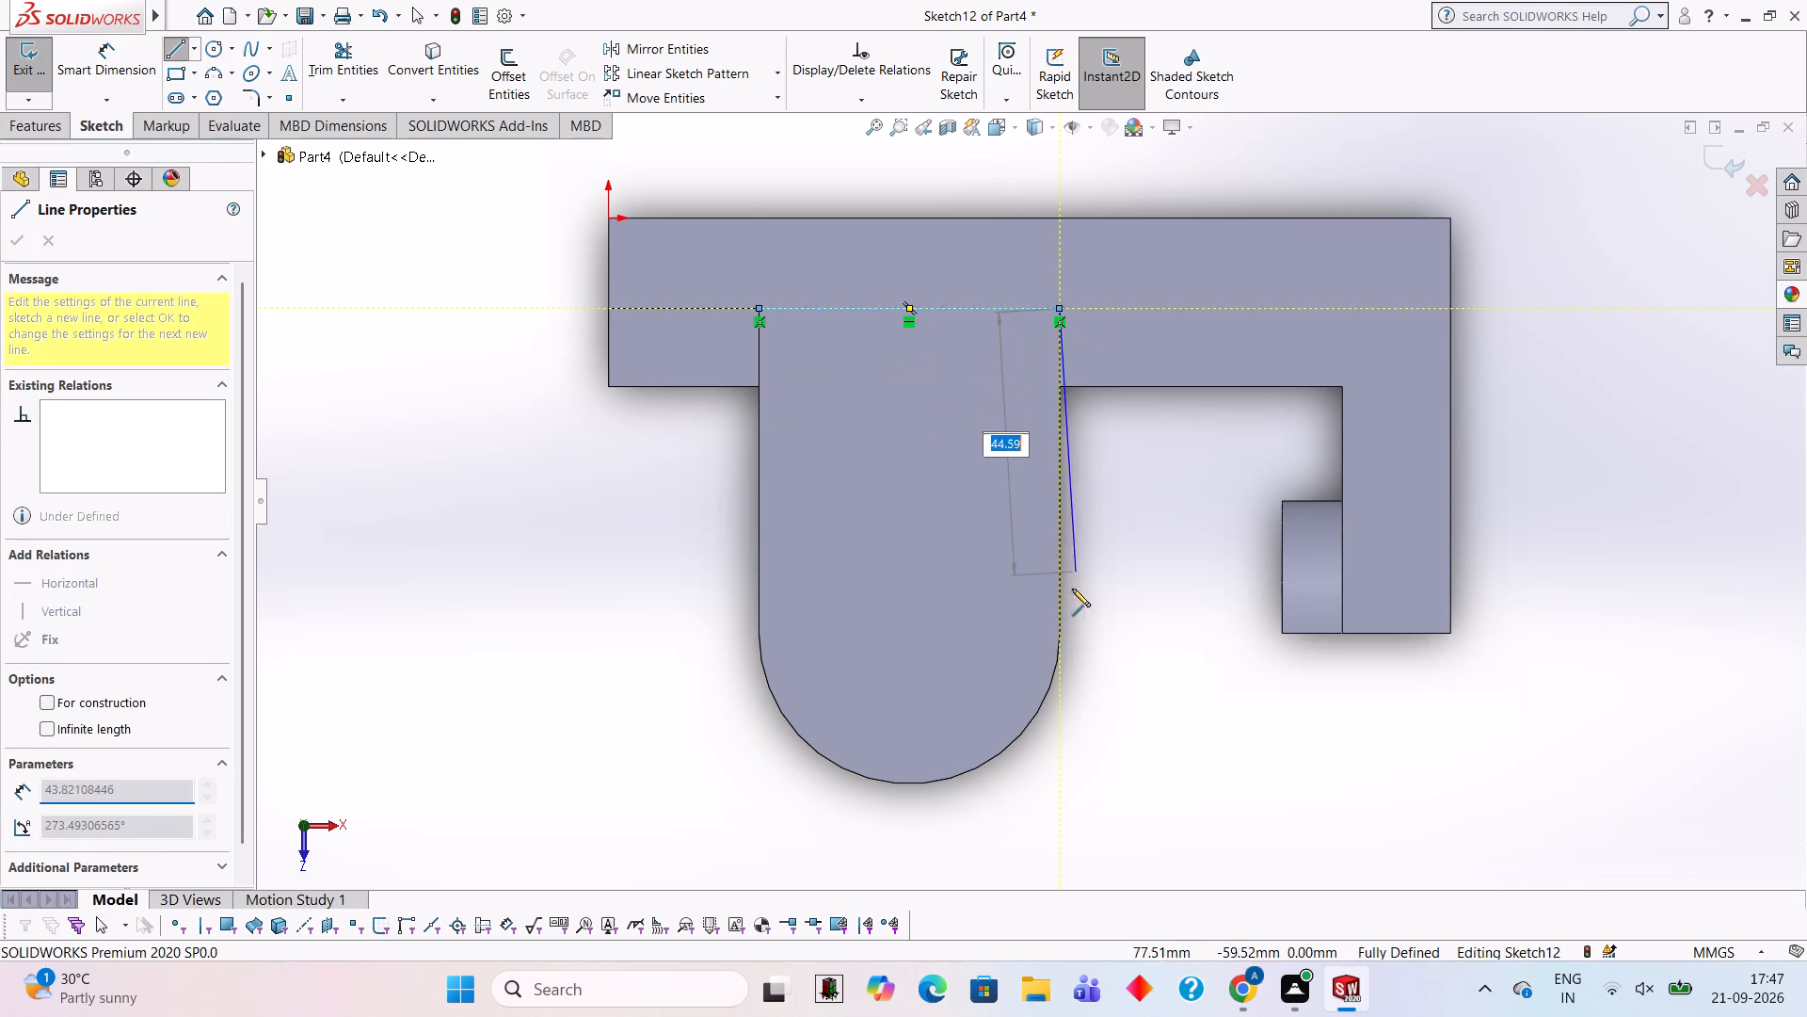
click(1060, 636)
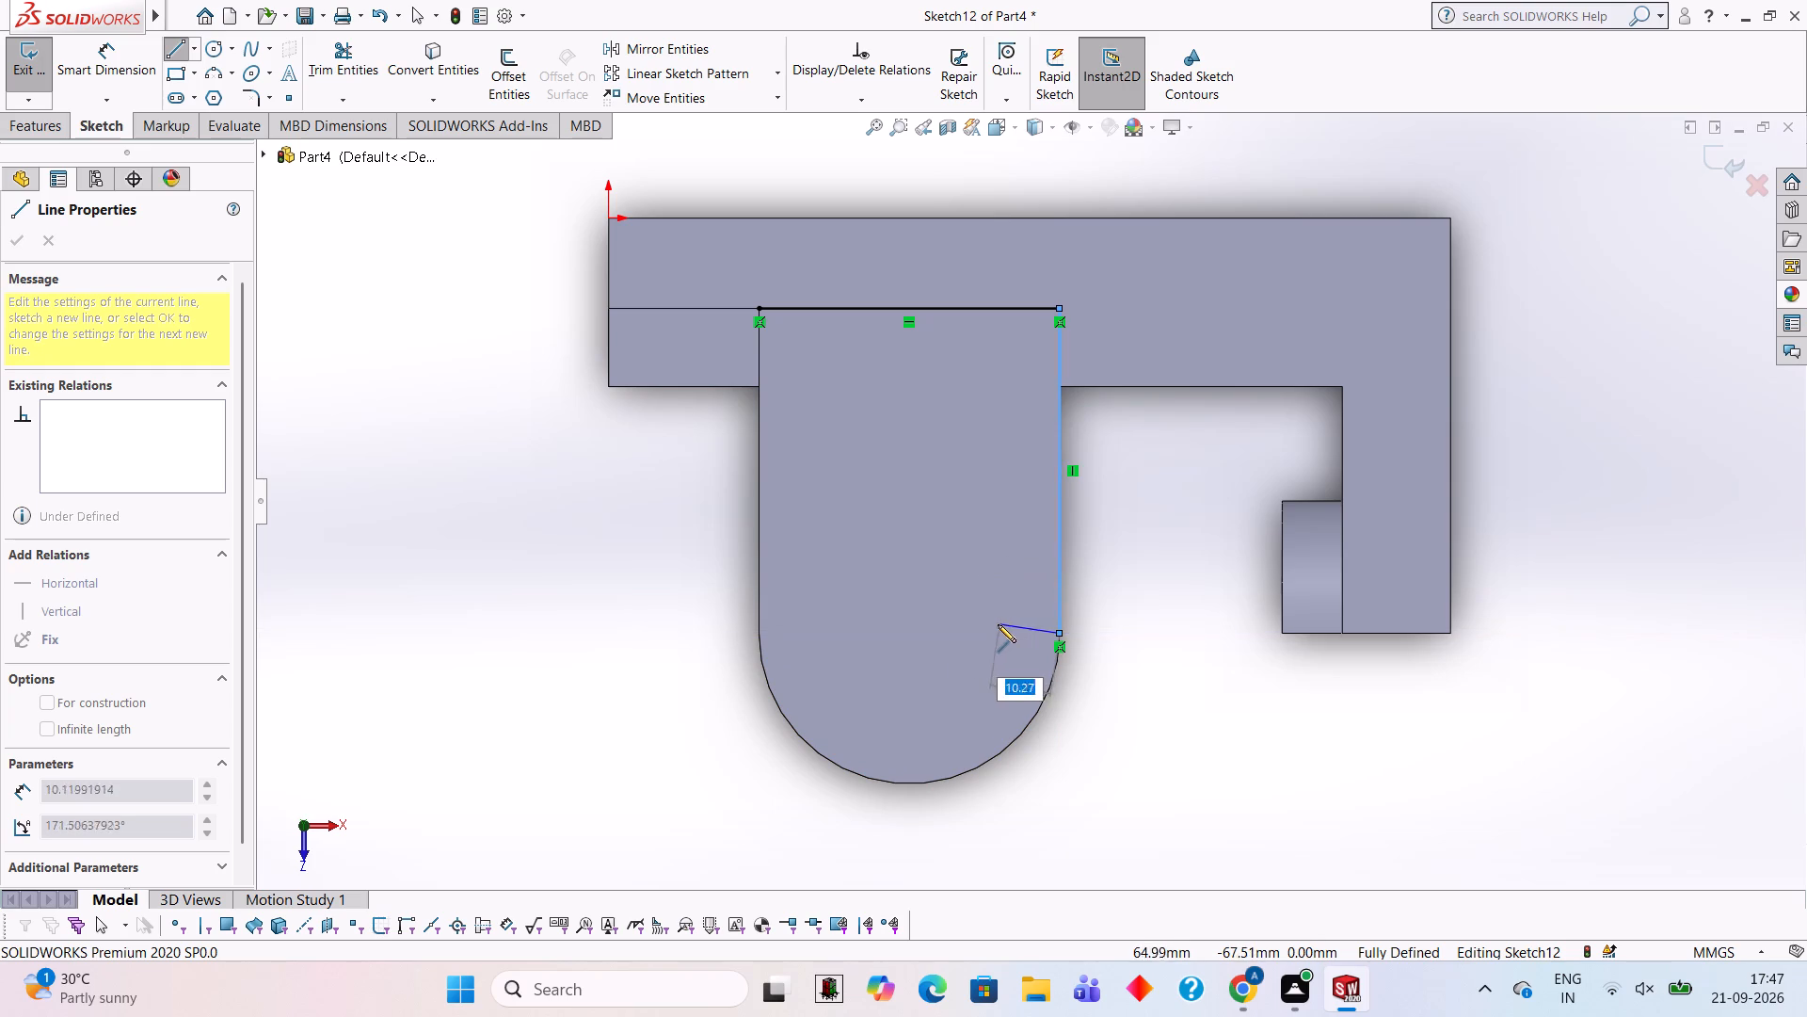
click(755, 634)
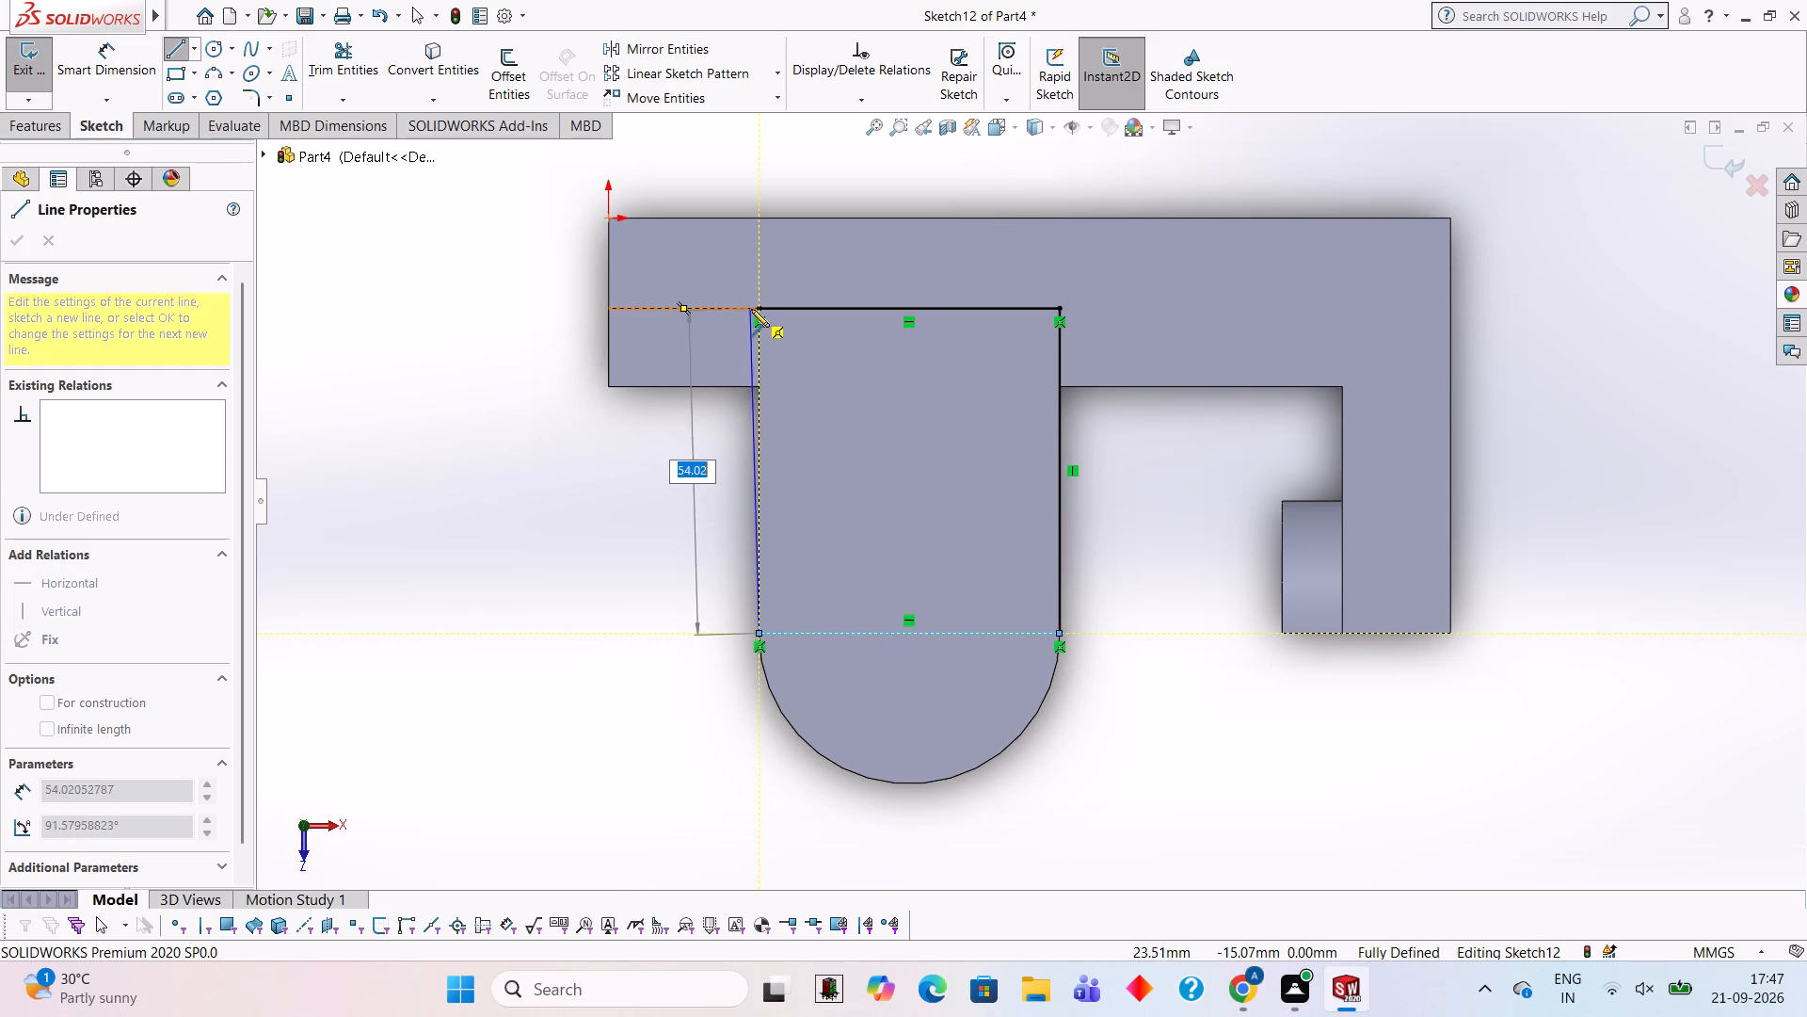
click(757, 309)
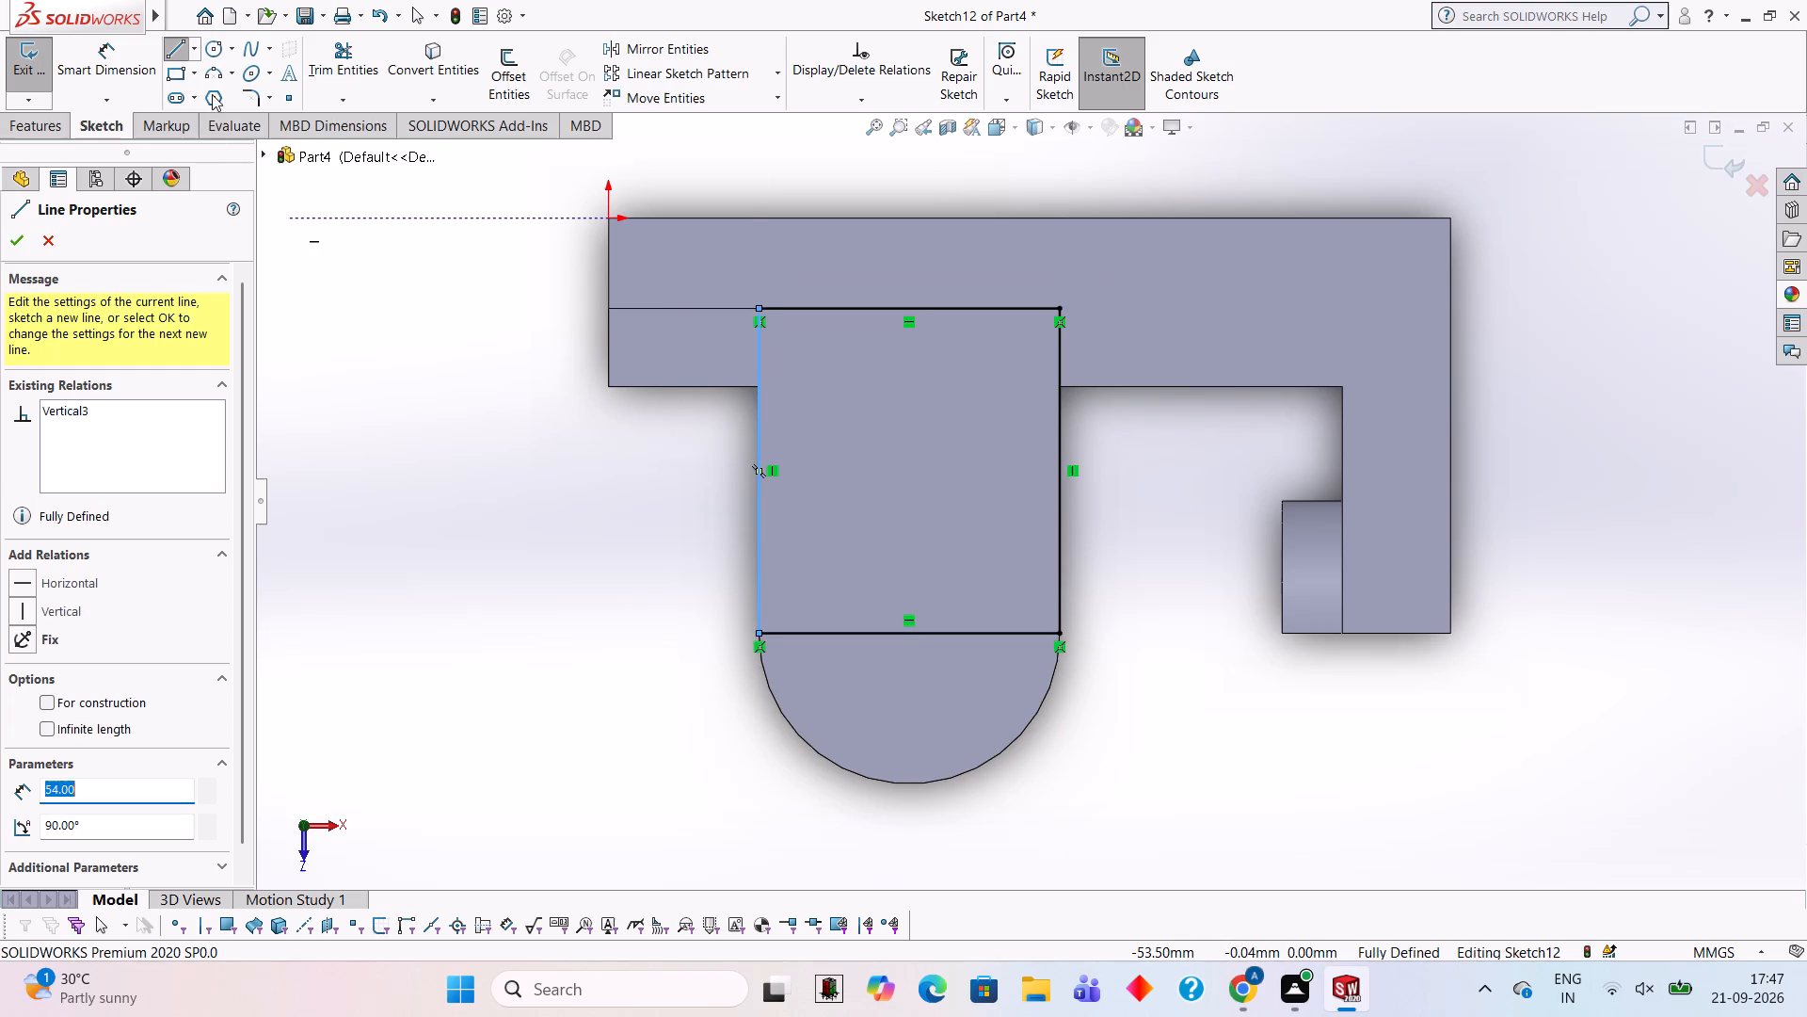
Add a 50 mm diameter circle at the rectangle's end-line midpoint and trim the inner arc and dividing line to leave a round-ended profile.
click(207, 56)
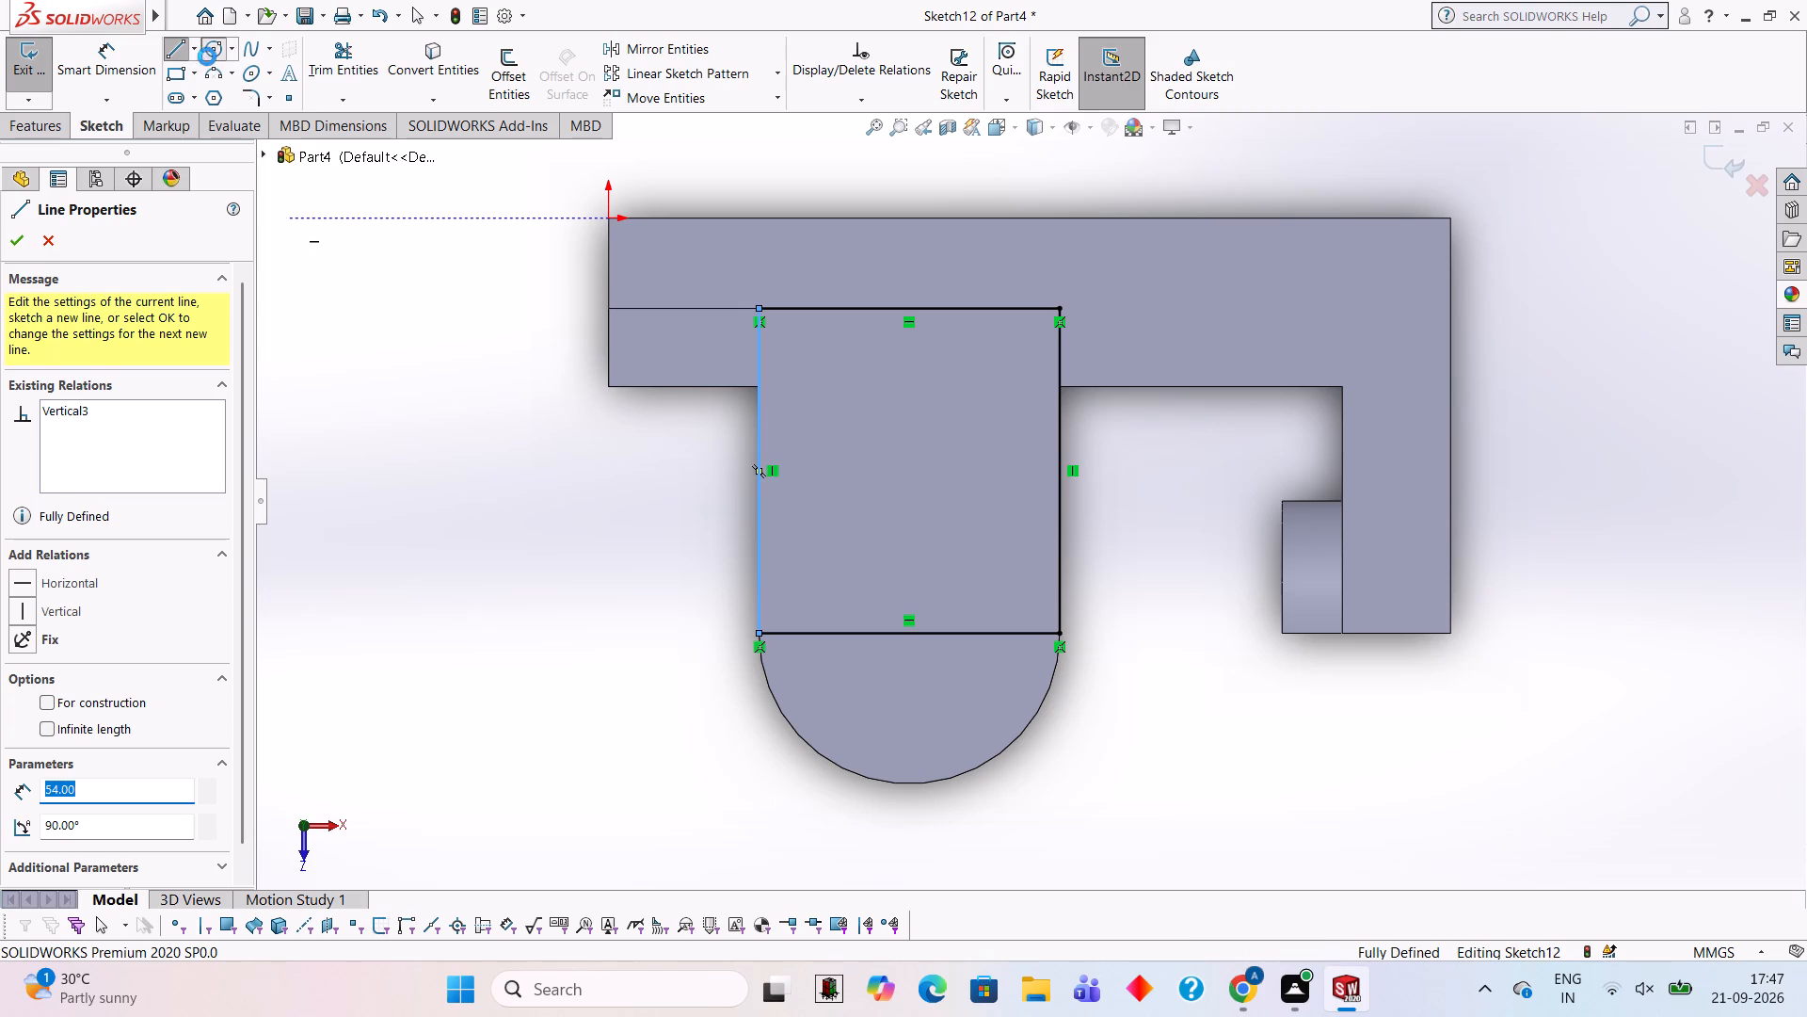
click(909, 637)
text(50)
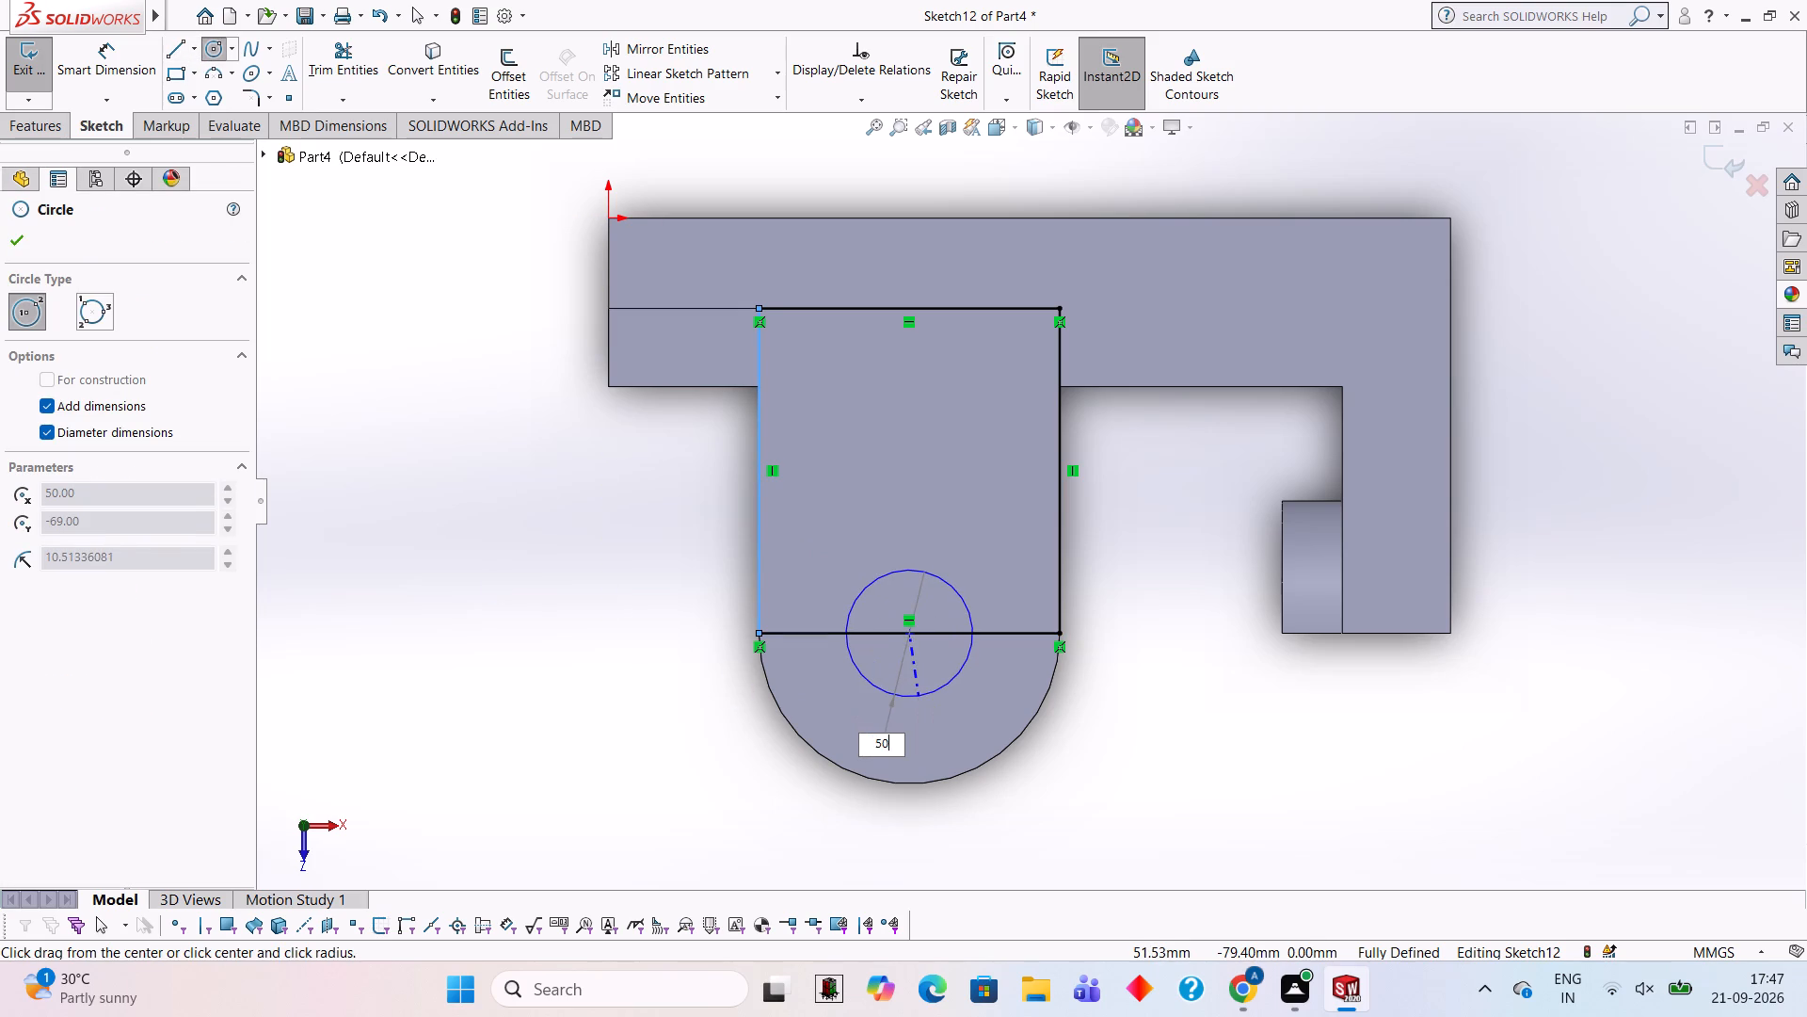
key(Return)
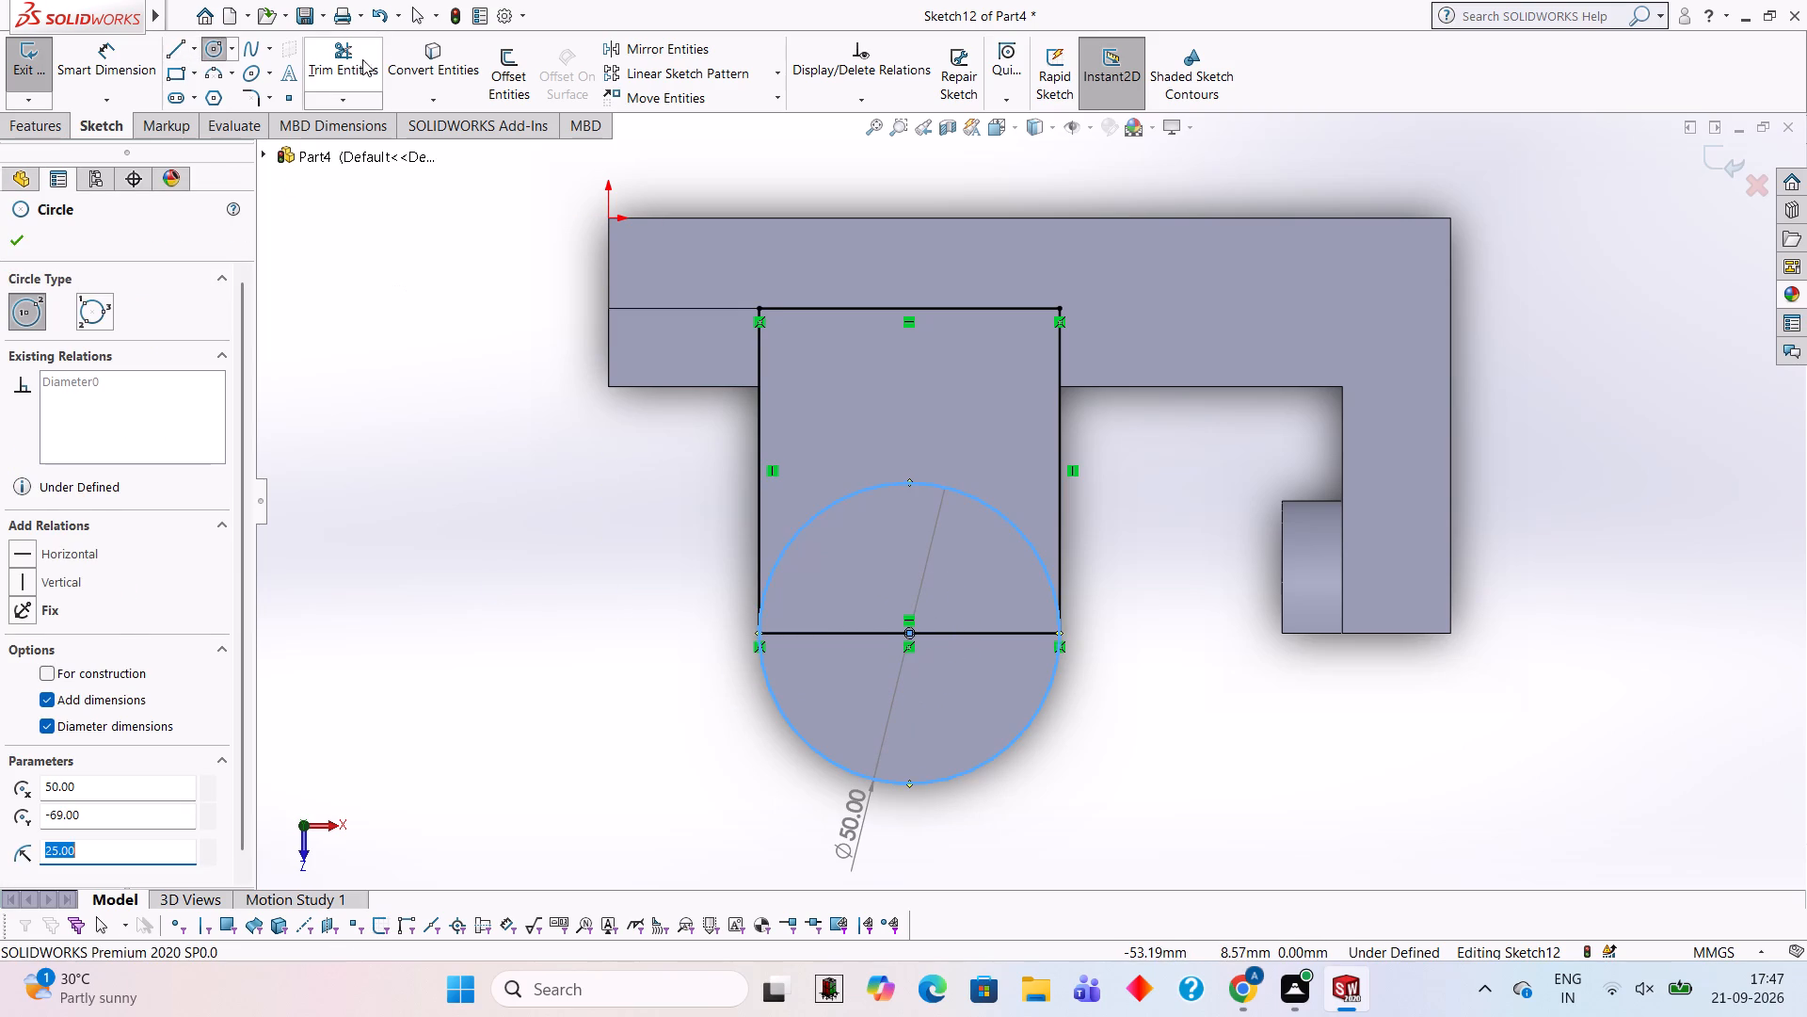
click(358, 60)
click(905, 477)
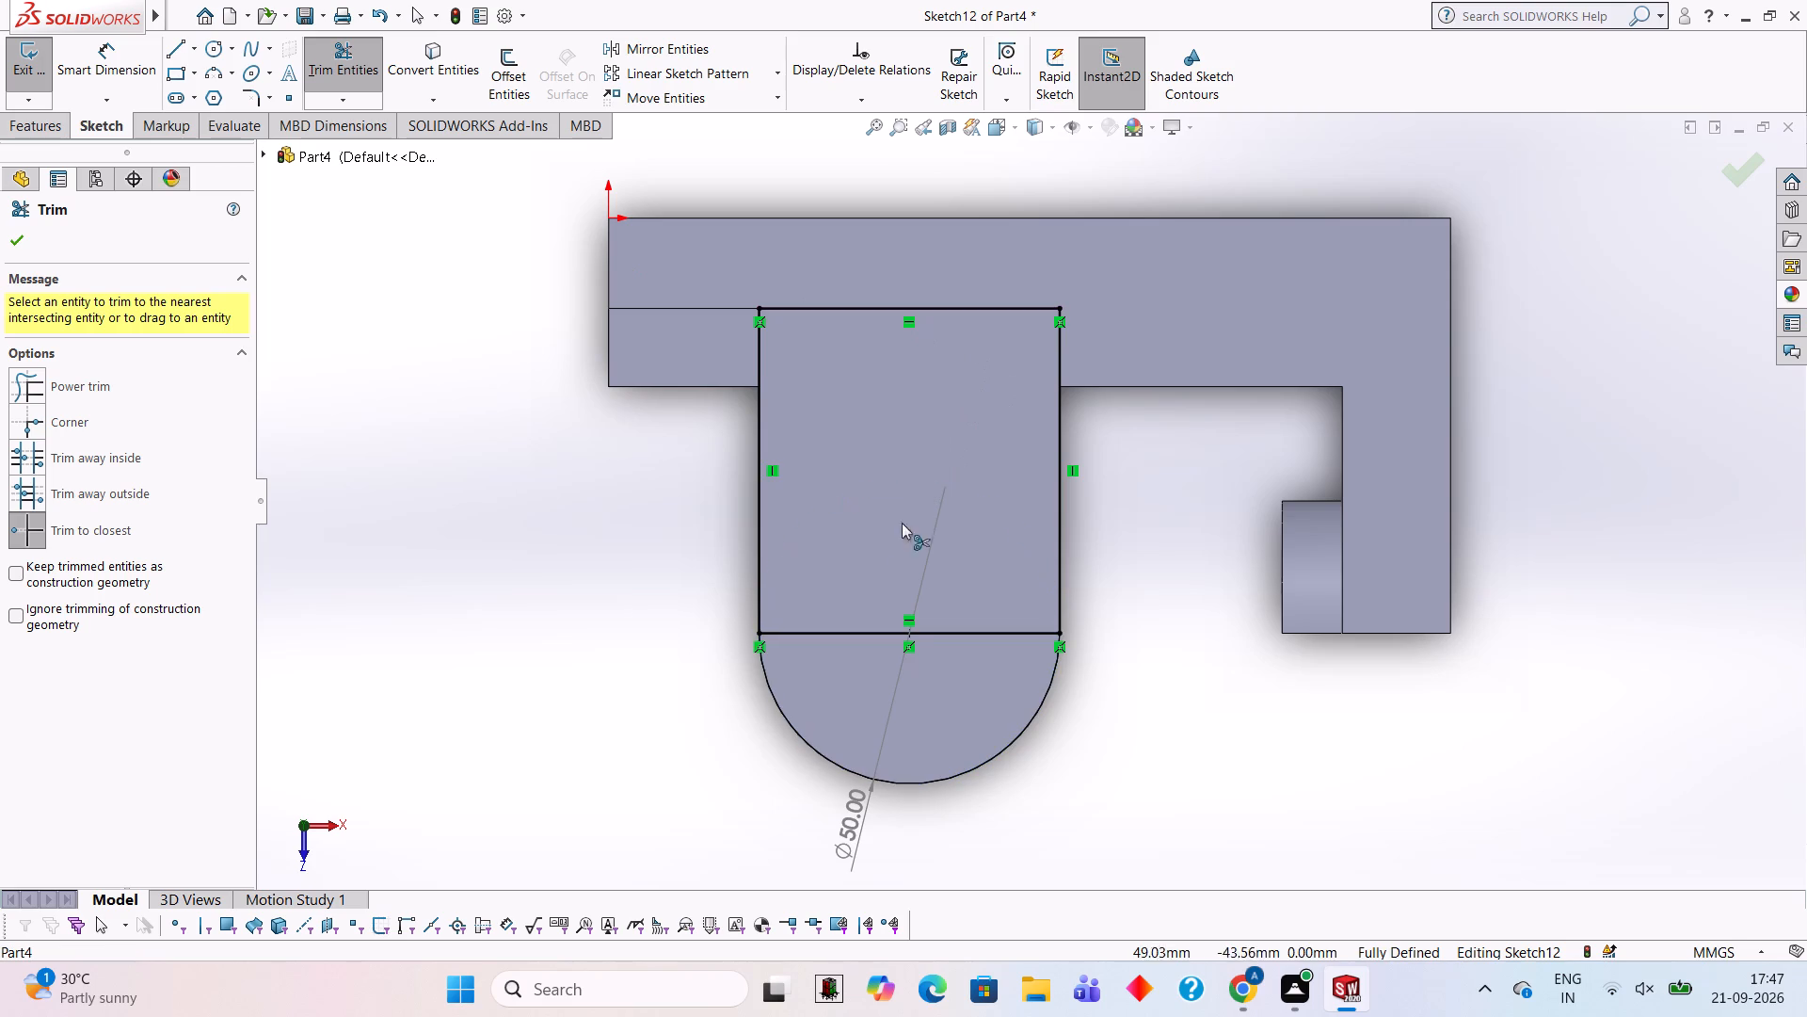
click(888, 628)
click(985, 520)
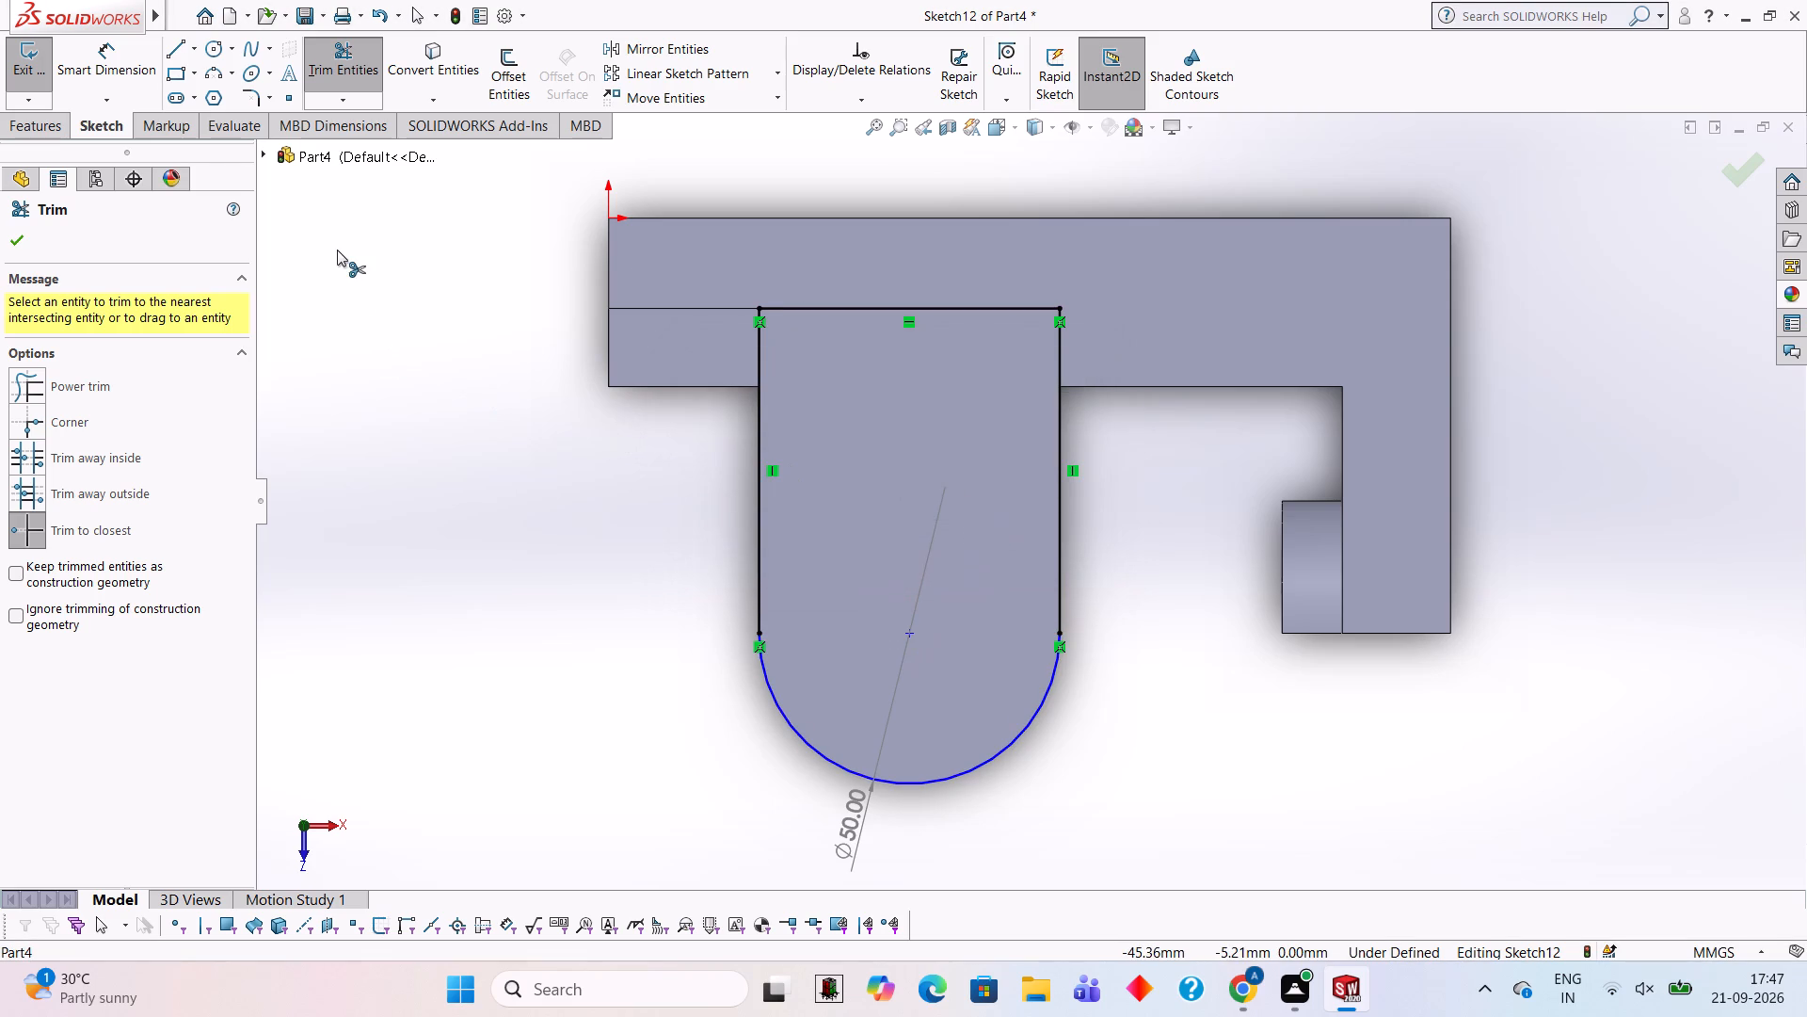
Extrude the round-ended profile 22 mm blind, merged with the part.
click(53, 121)
click(55, 102)
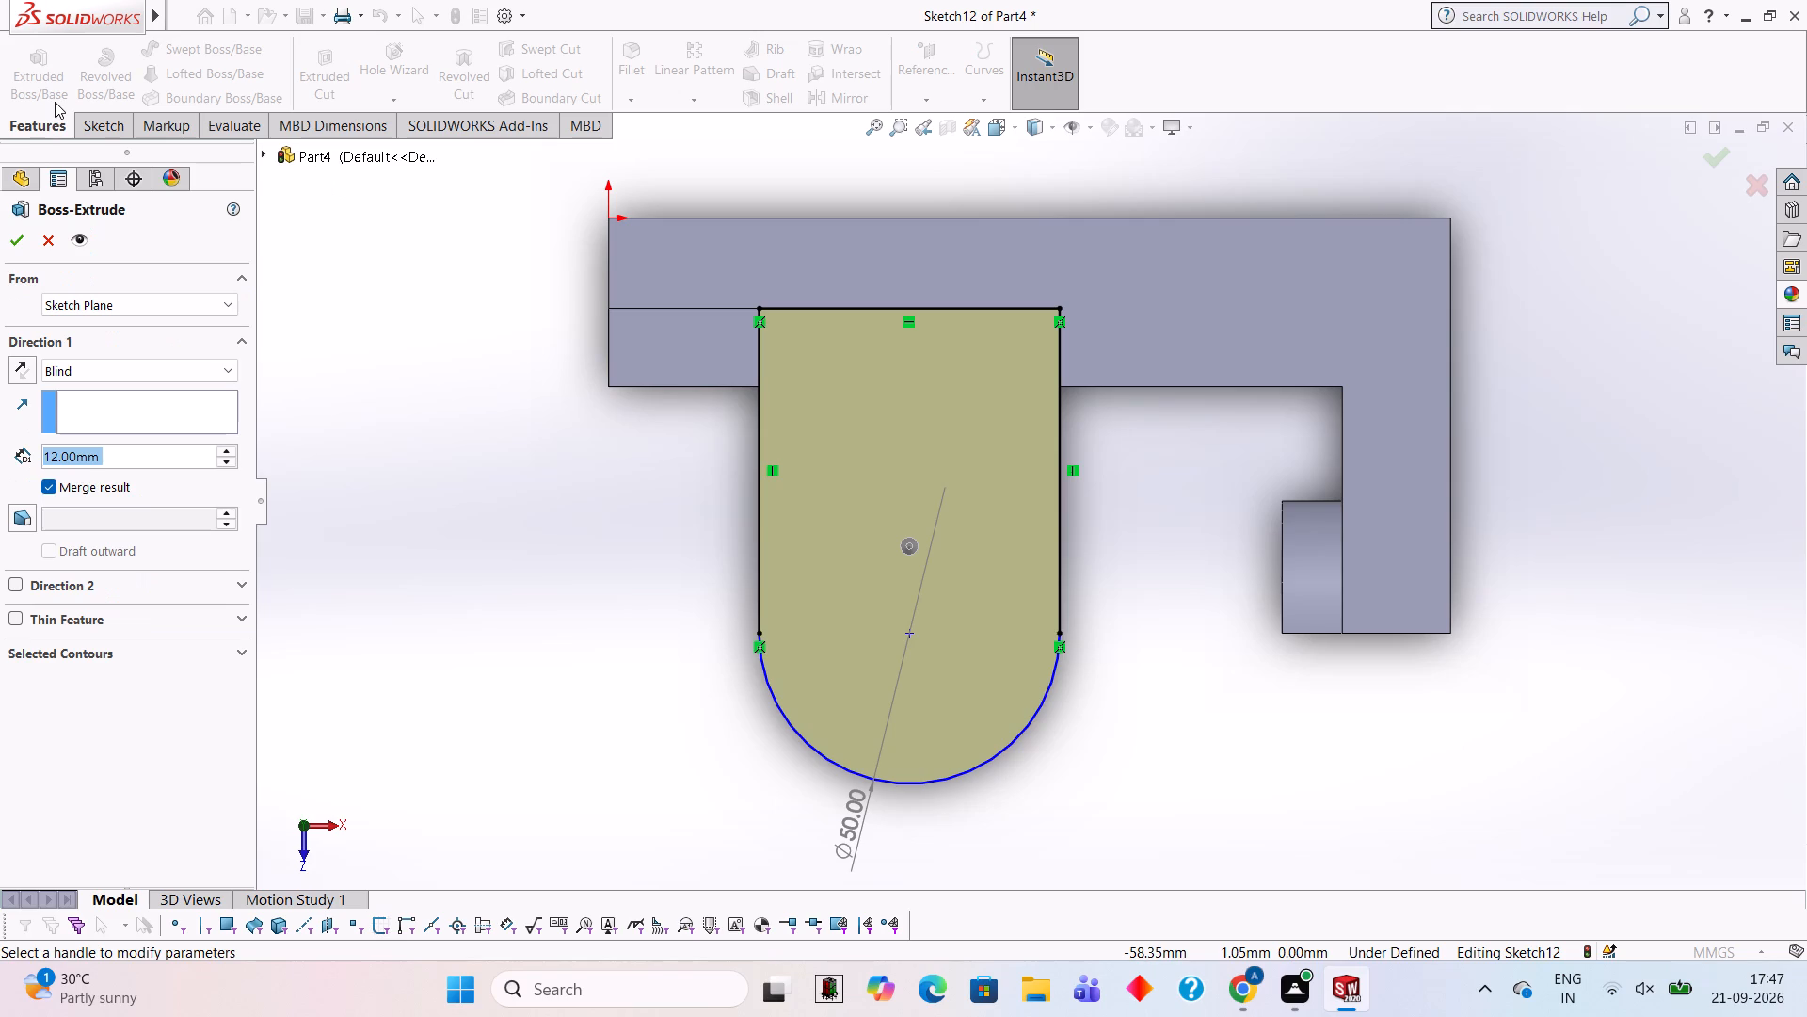
text(22)
key(Return)
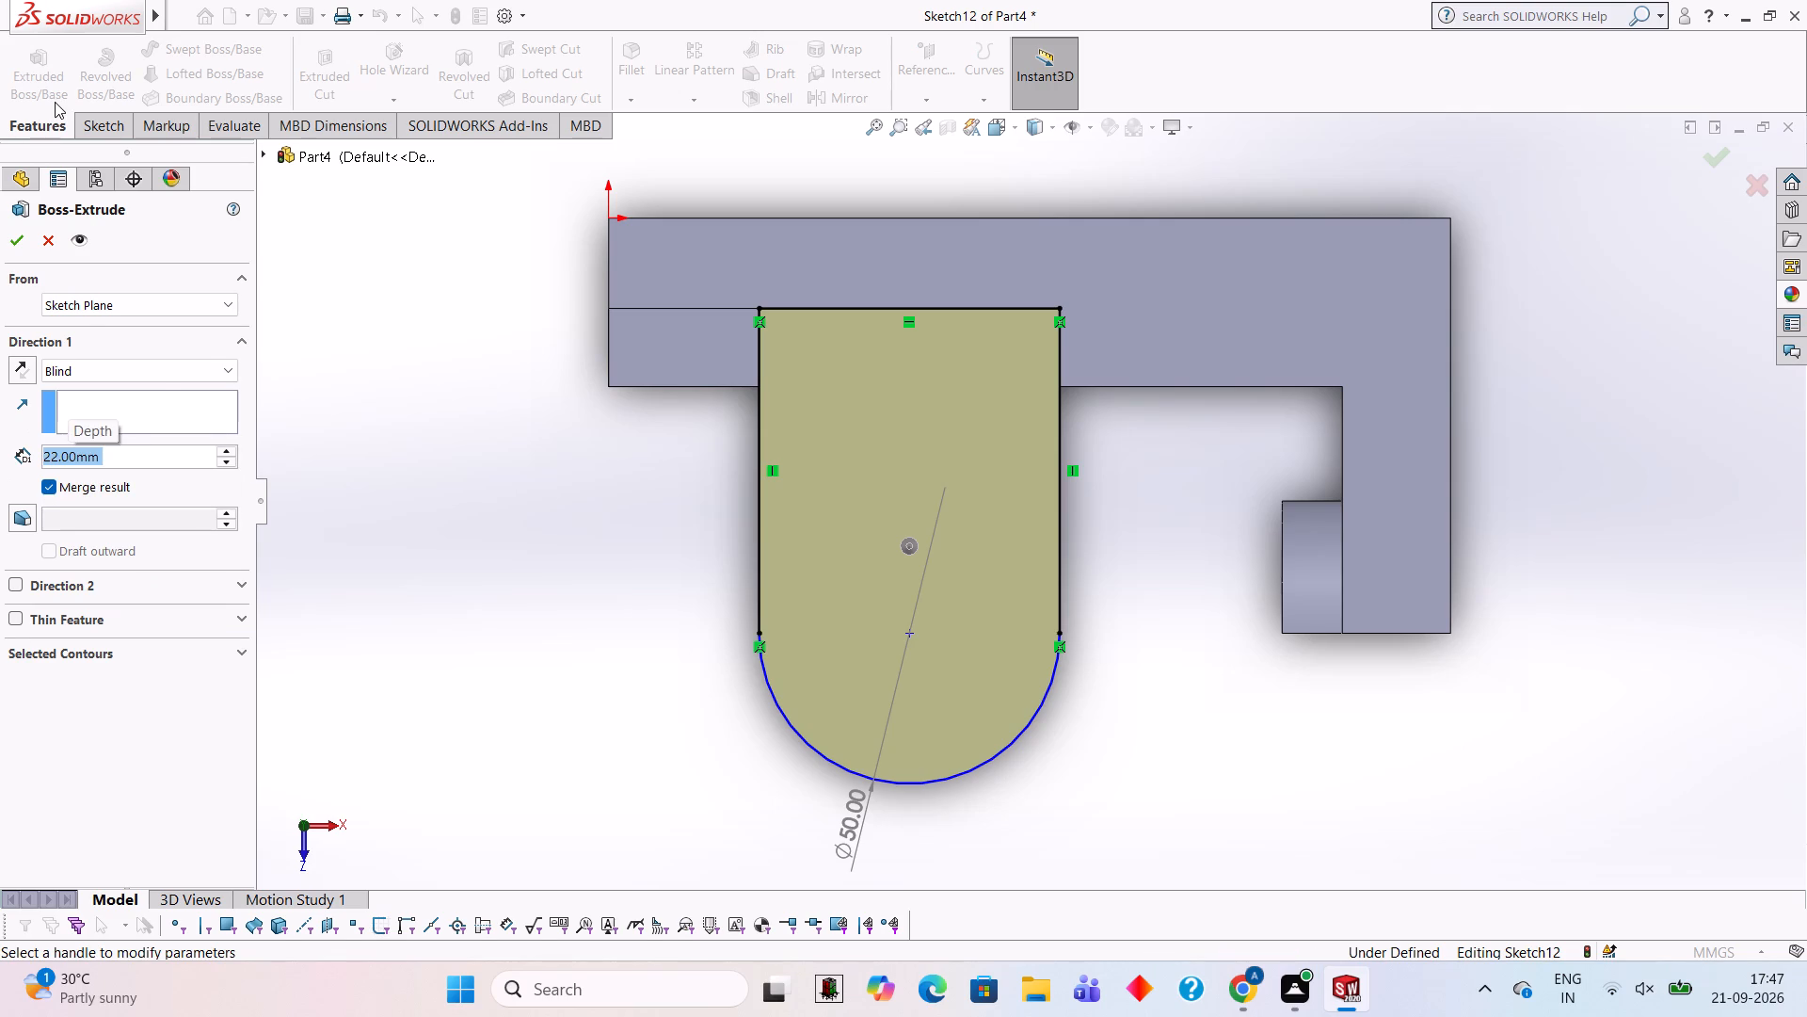
click(20, 247)
click(449, 316)
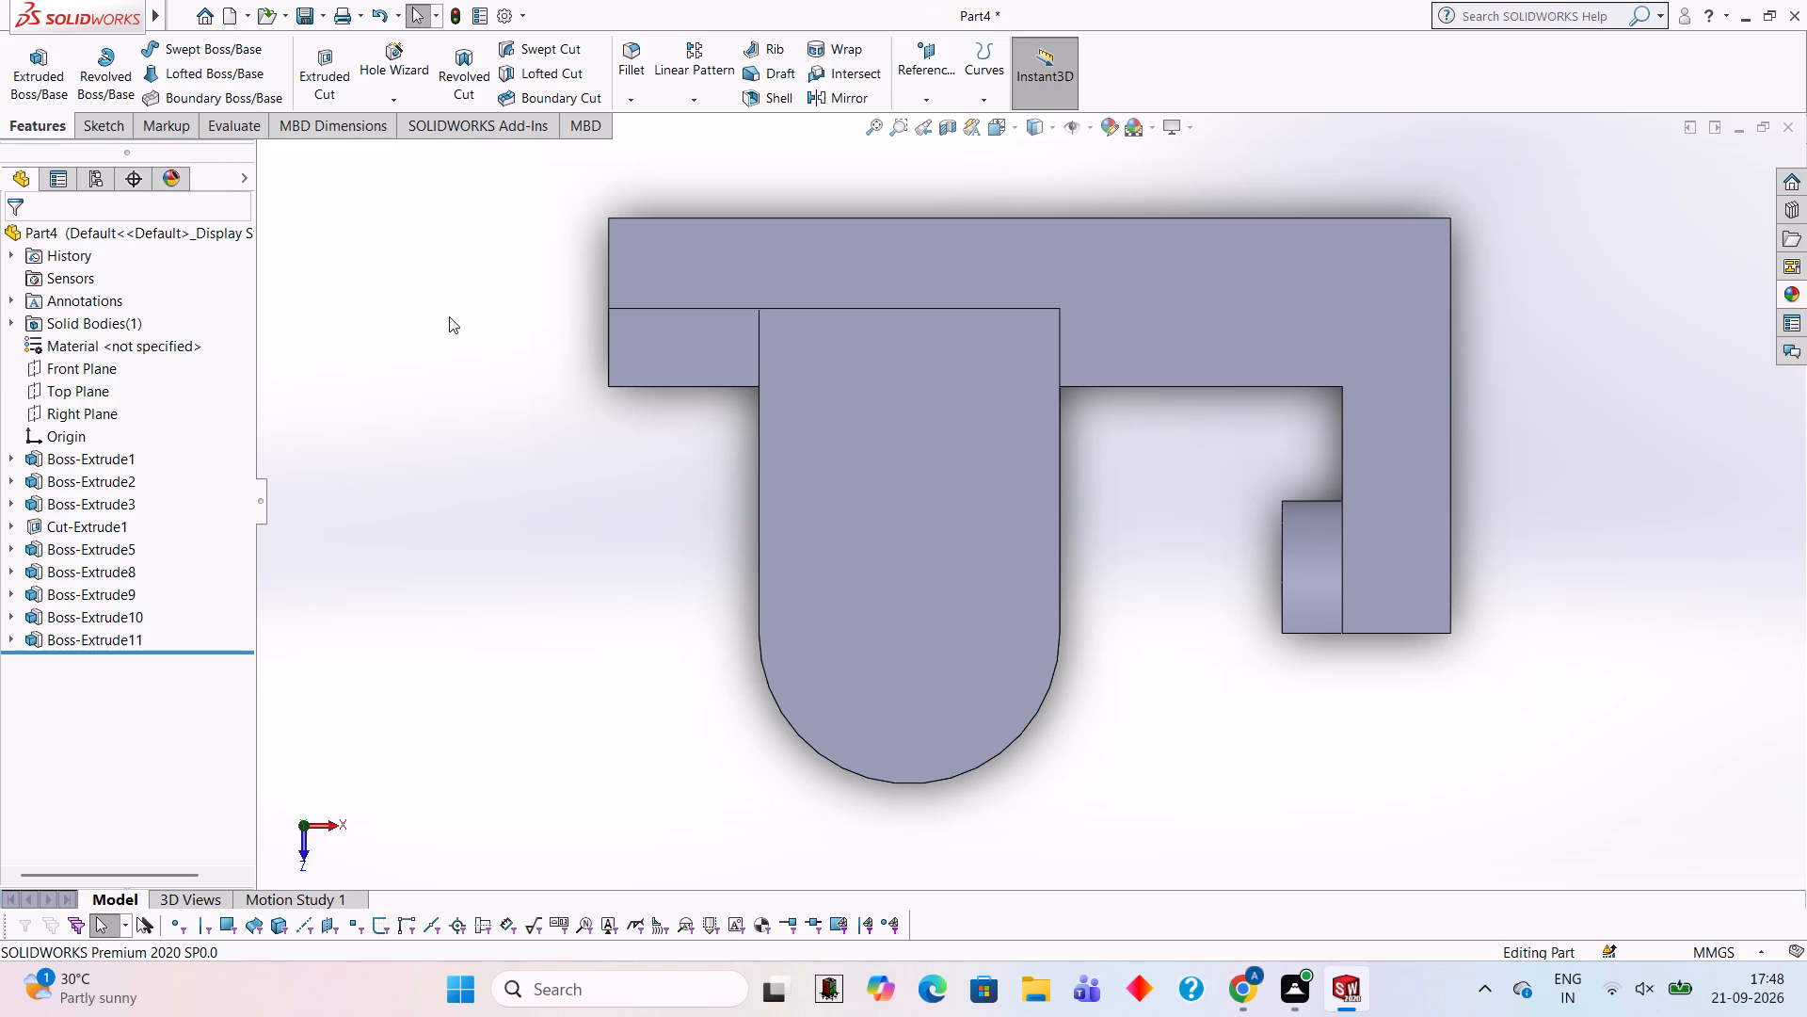
Sketch a closed 25 x 13 mm rectangle over the small step face beside the upright.
click(96, 133)
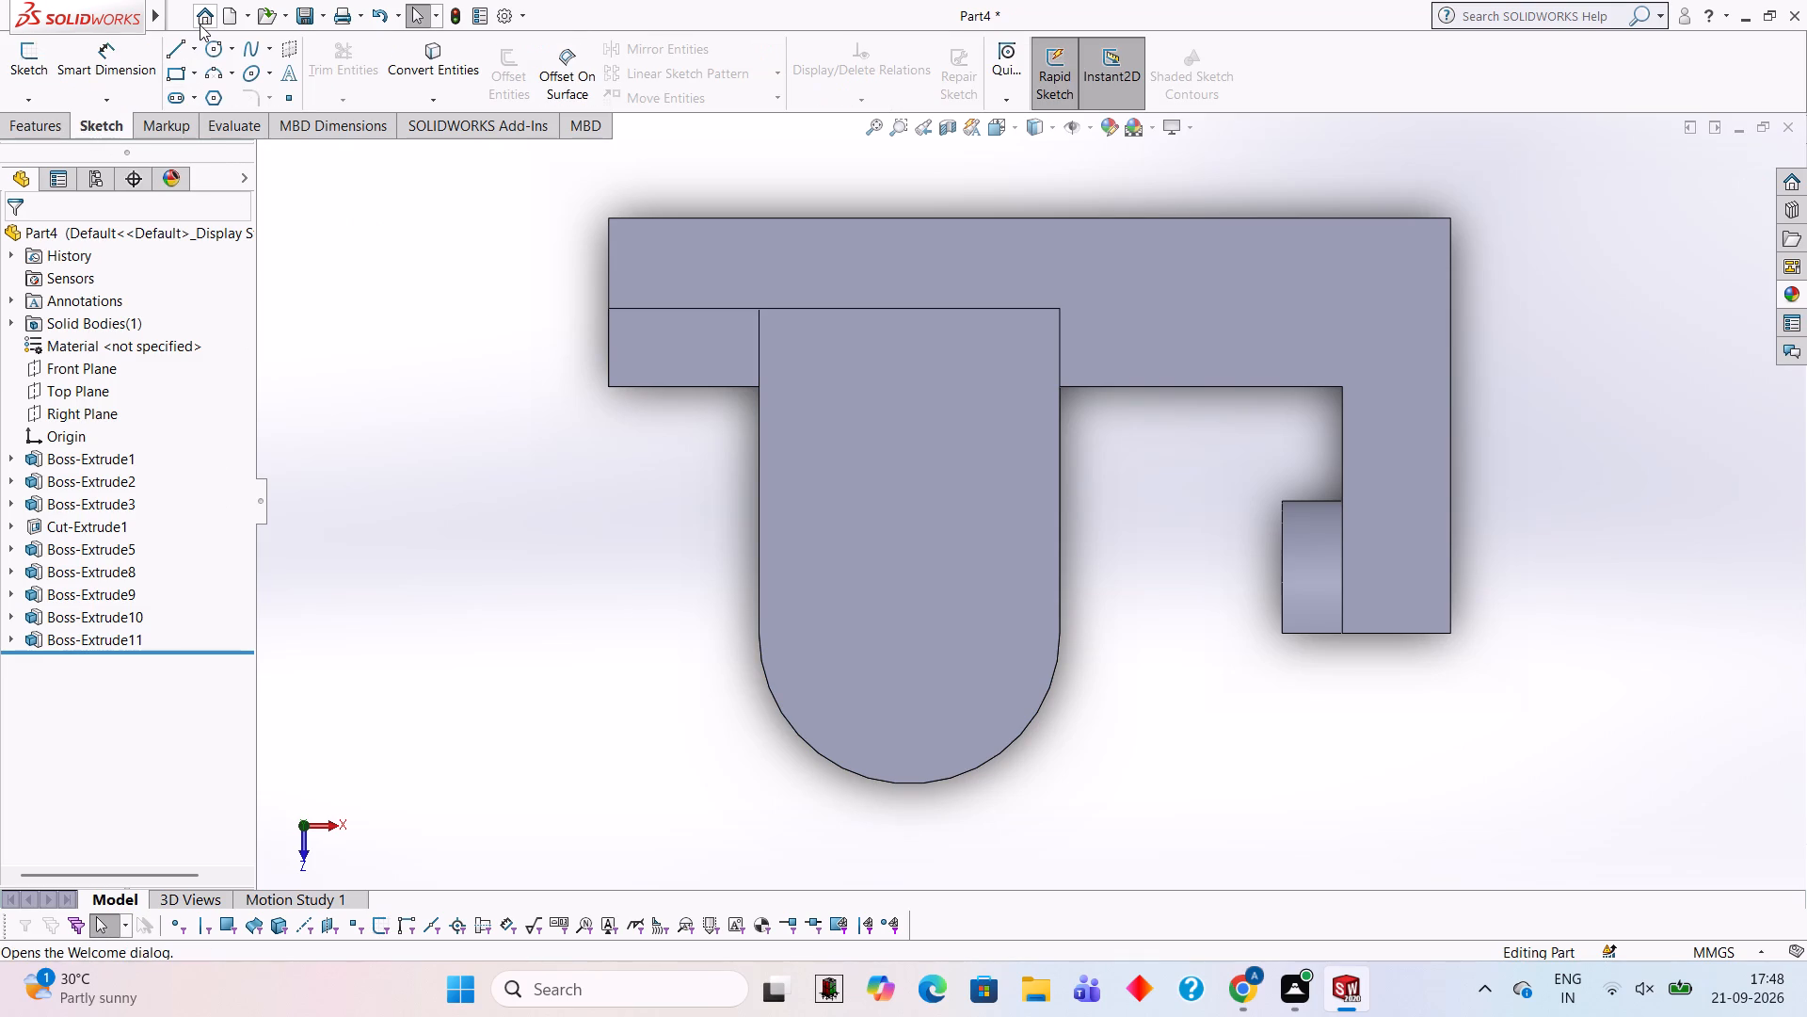
click(183, 49)
click(608, 306)
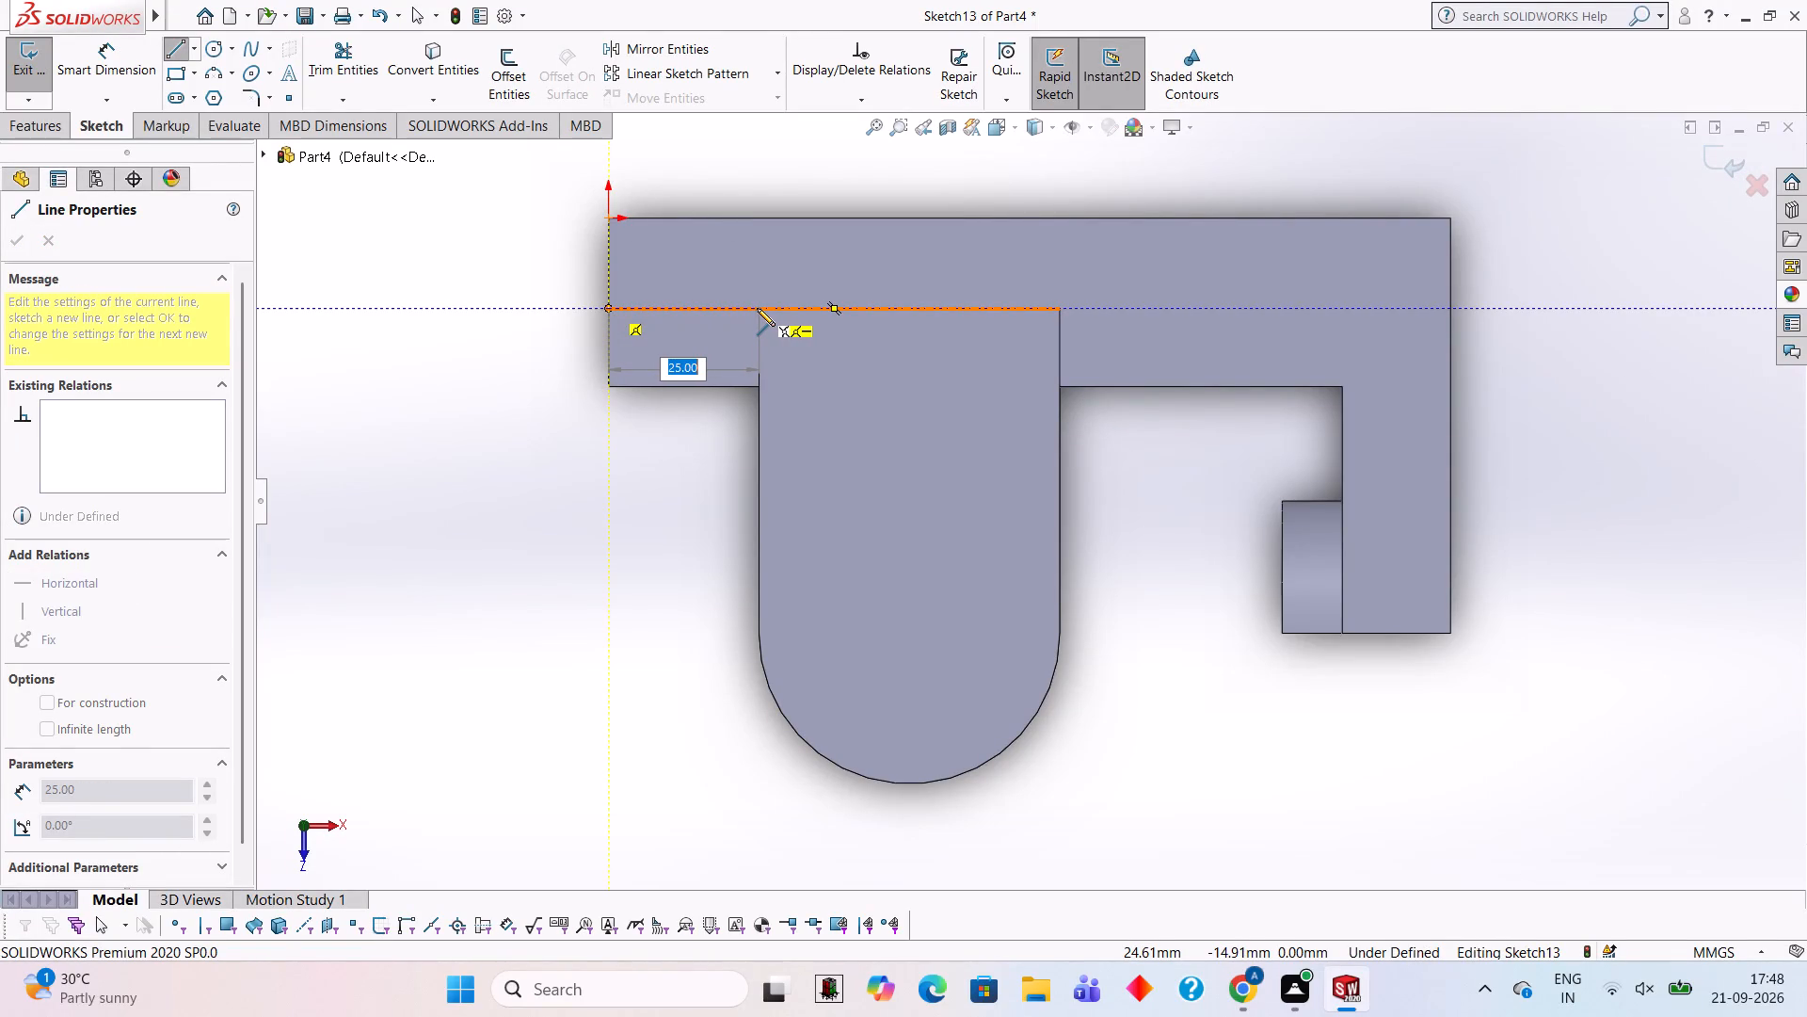
text(25)
key(Return)
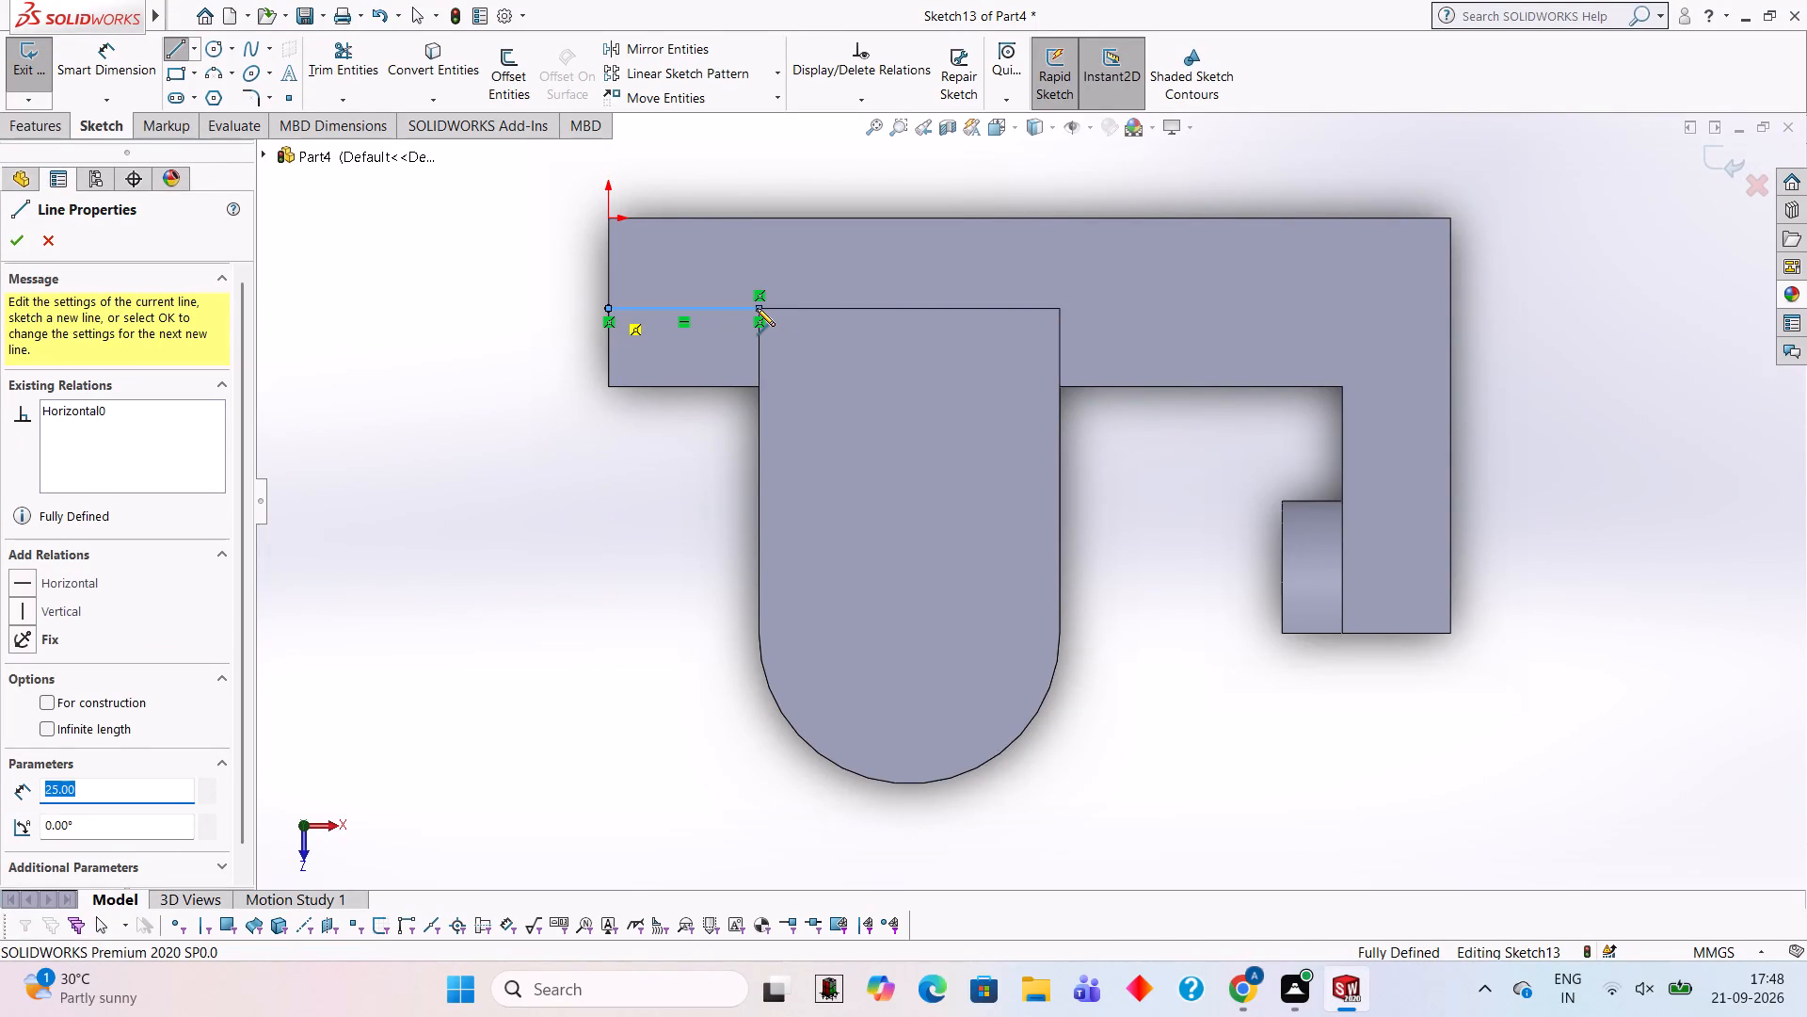
text(13)
key(Return)
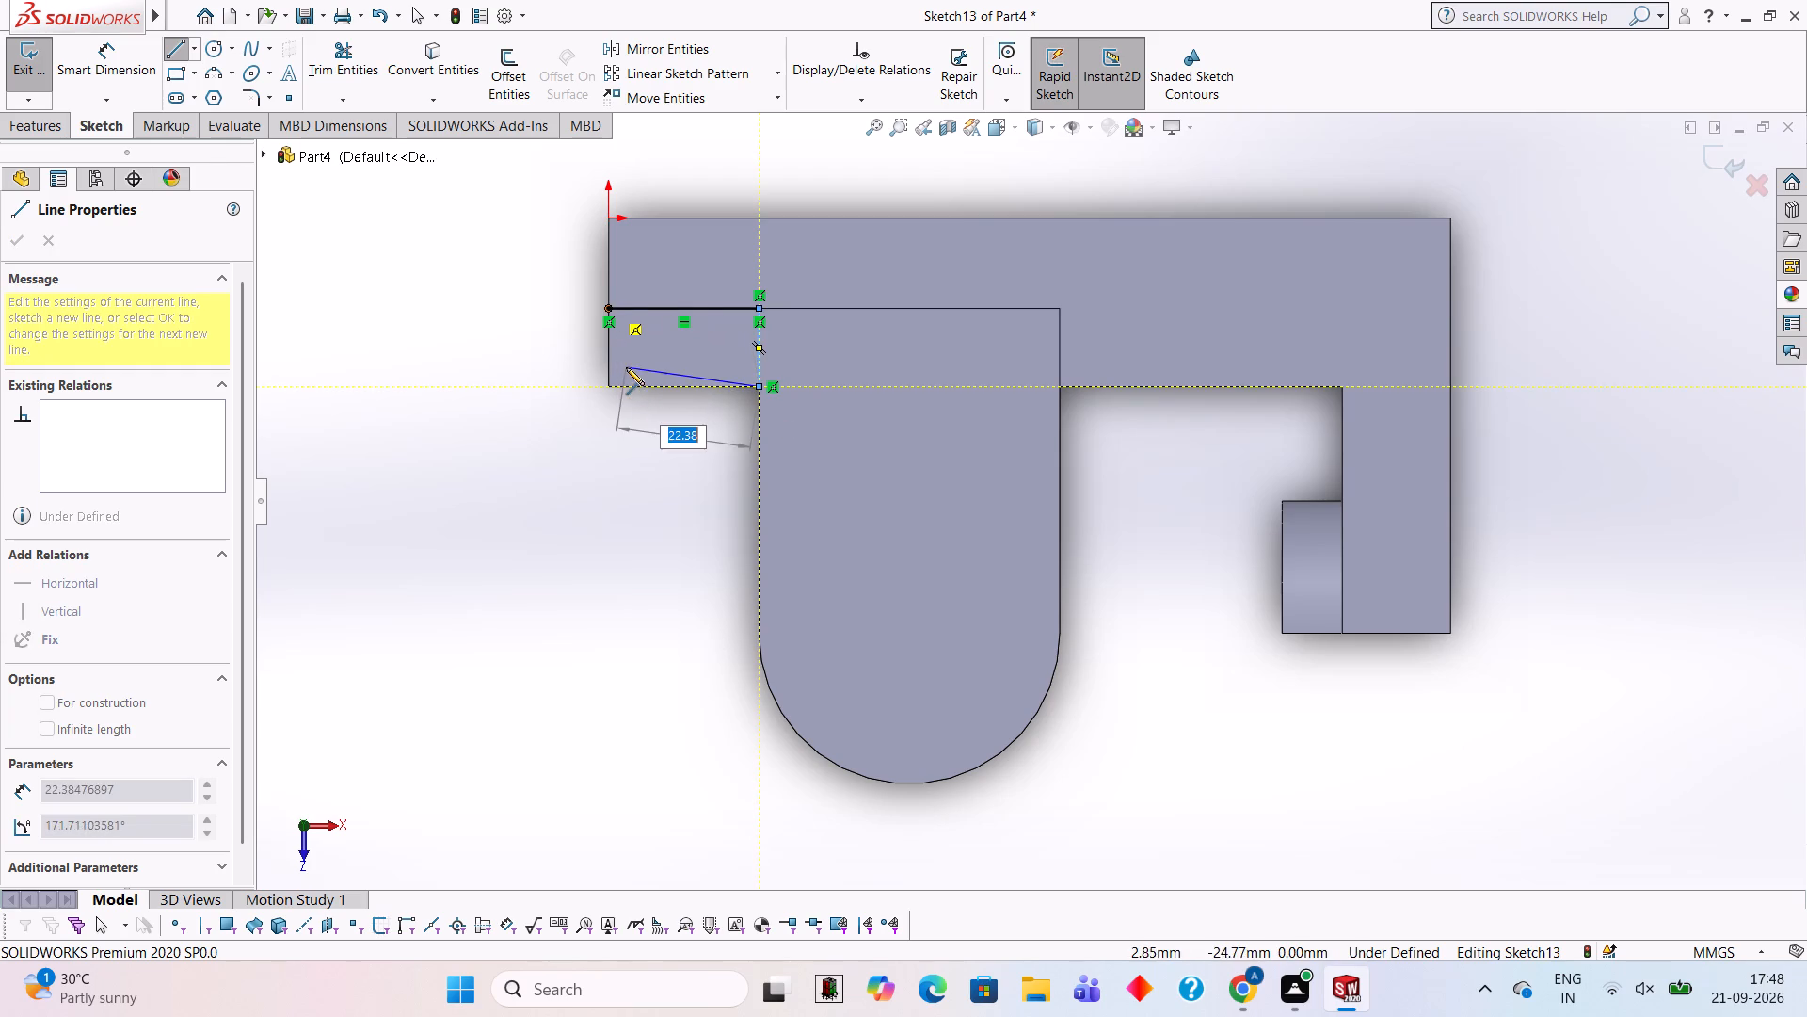
click(609, 386)
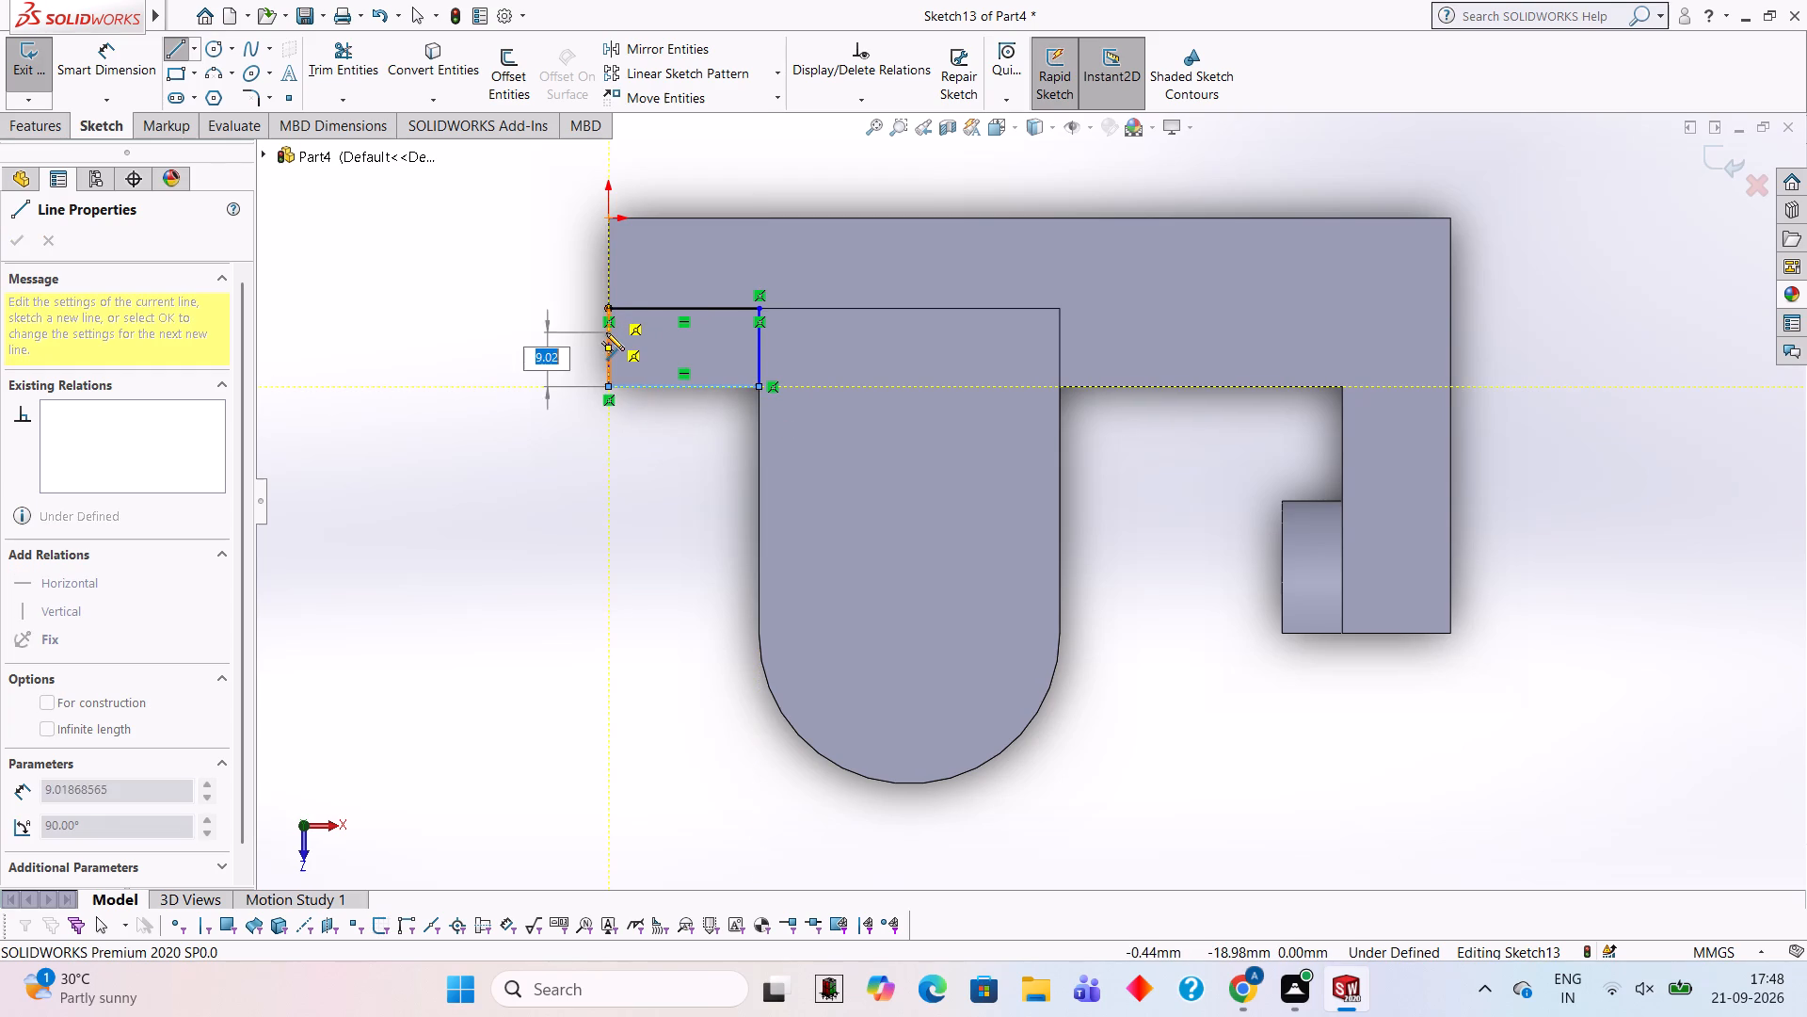
click(606, 307)
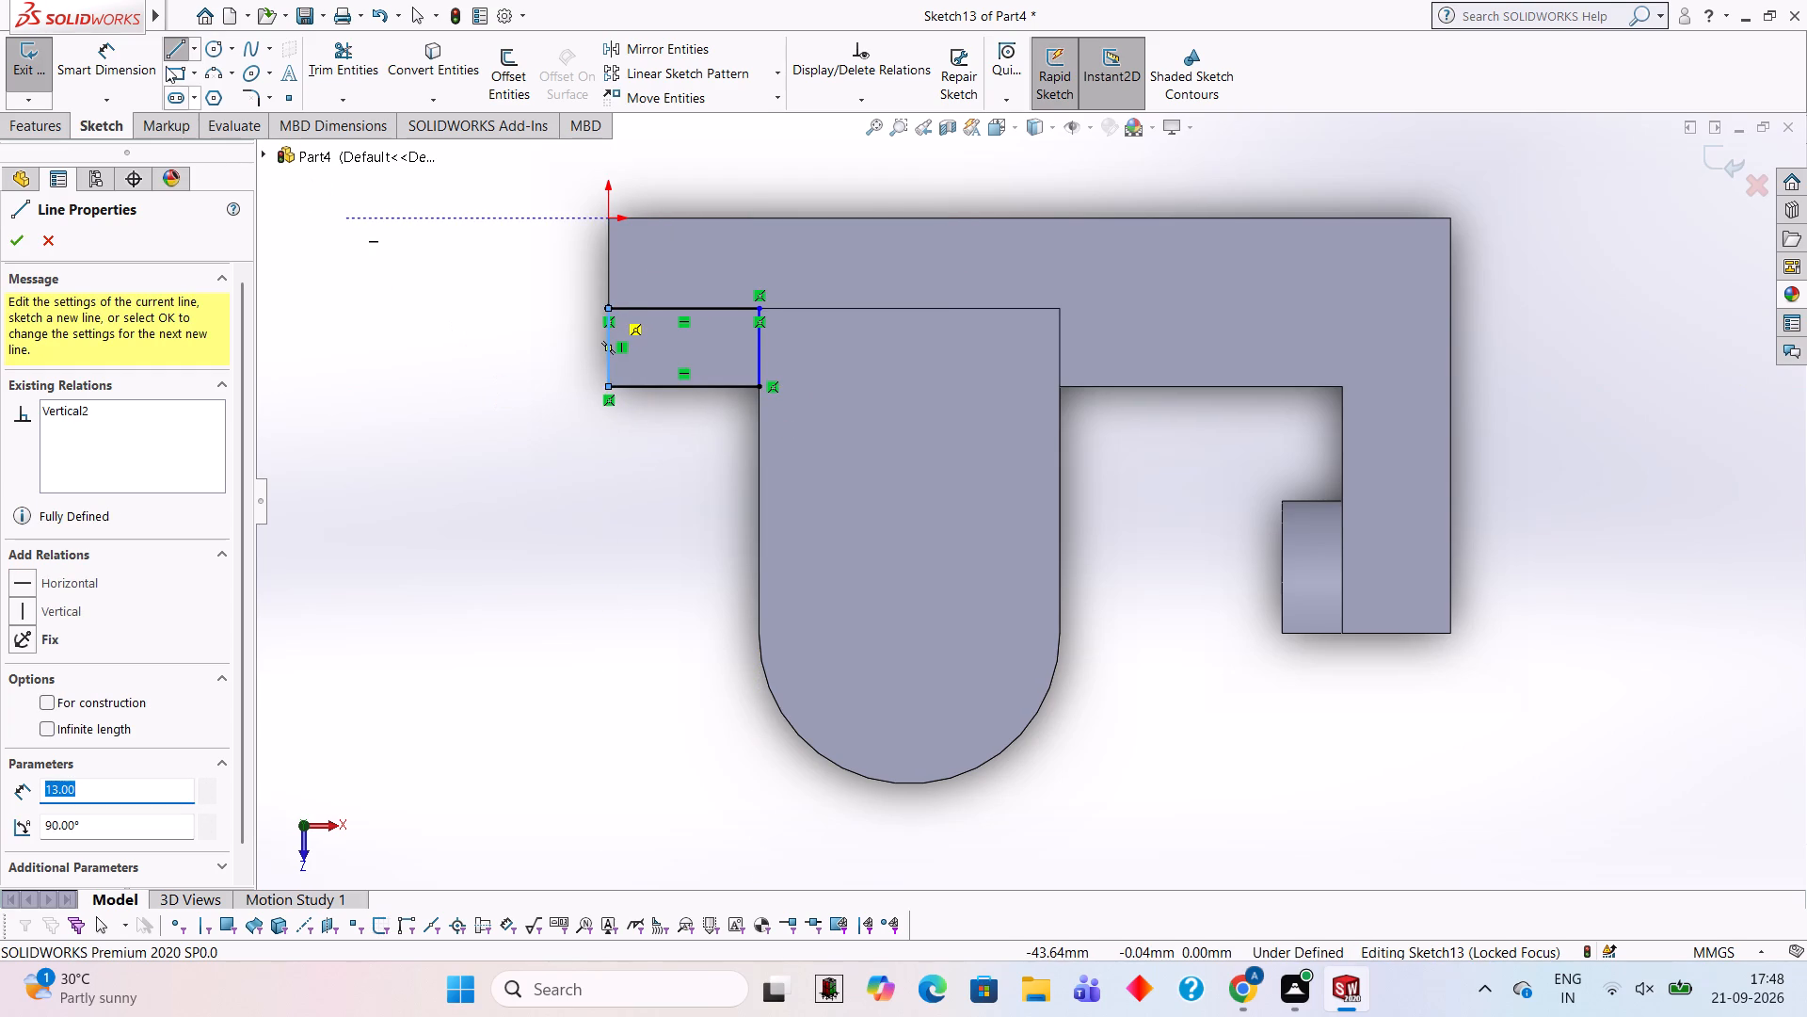
Extrude the 25 x 13 mm rectangle 12 mm blind in the reversed direction, merged with the part.
click(44, 116)
click(50, 73)
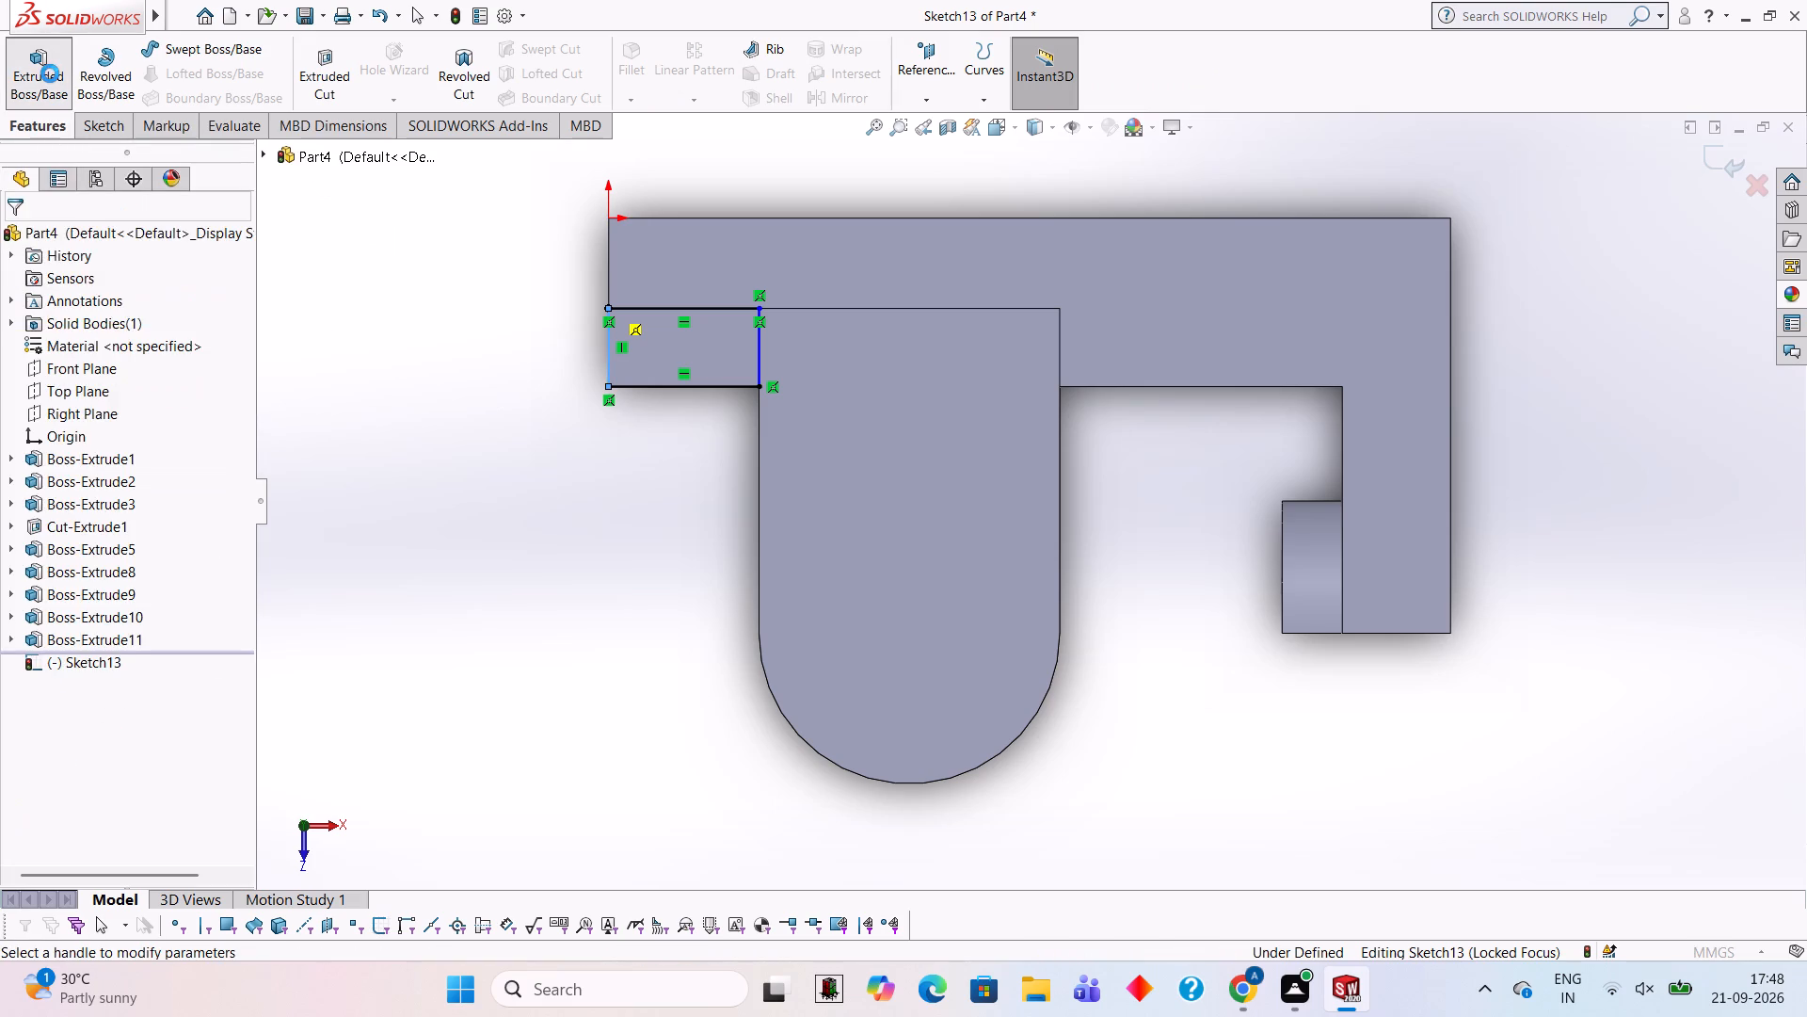
text(12)
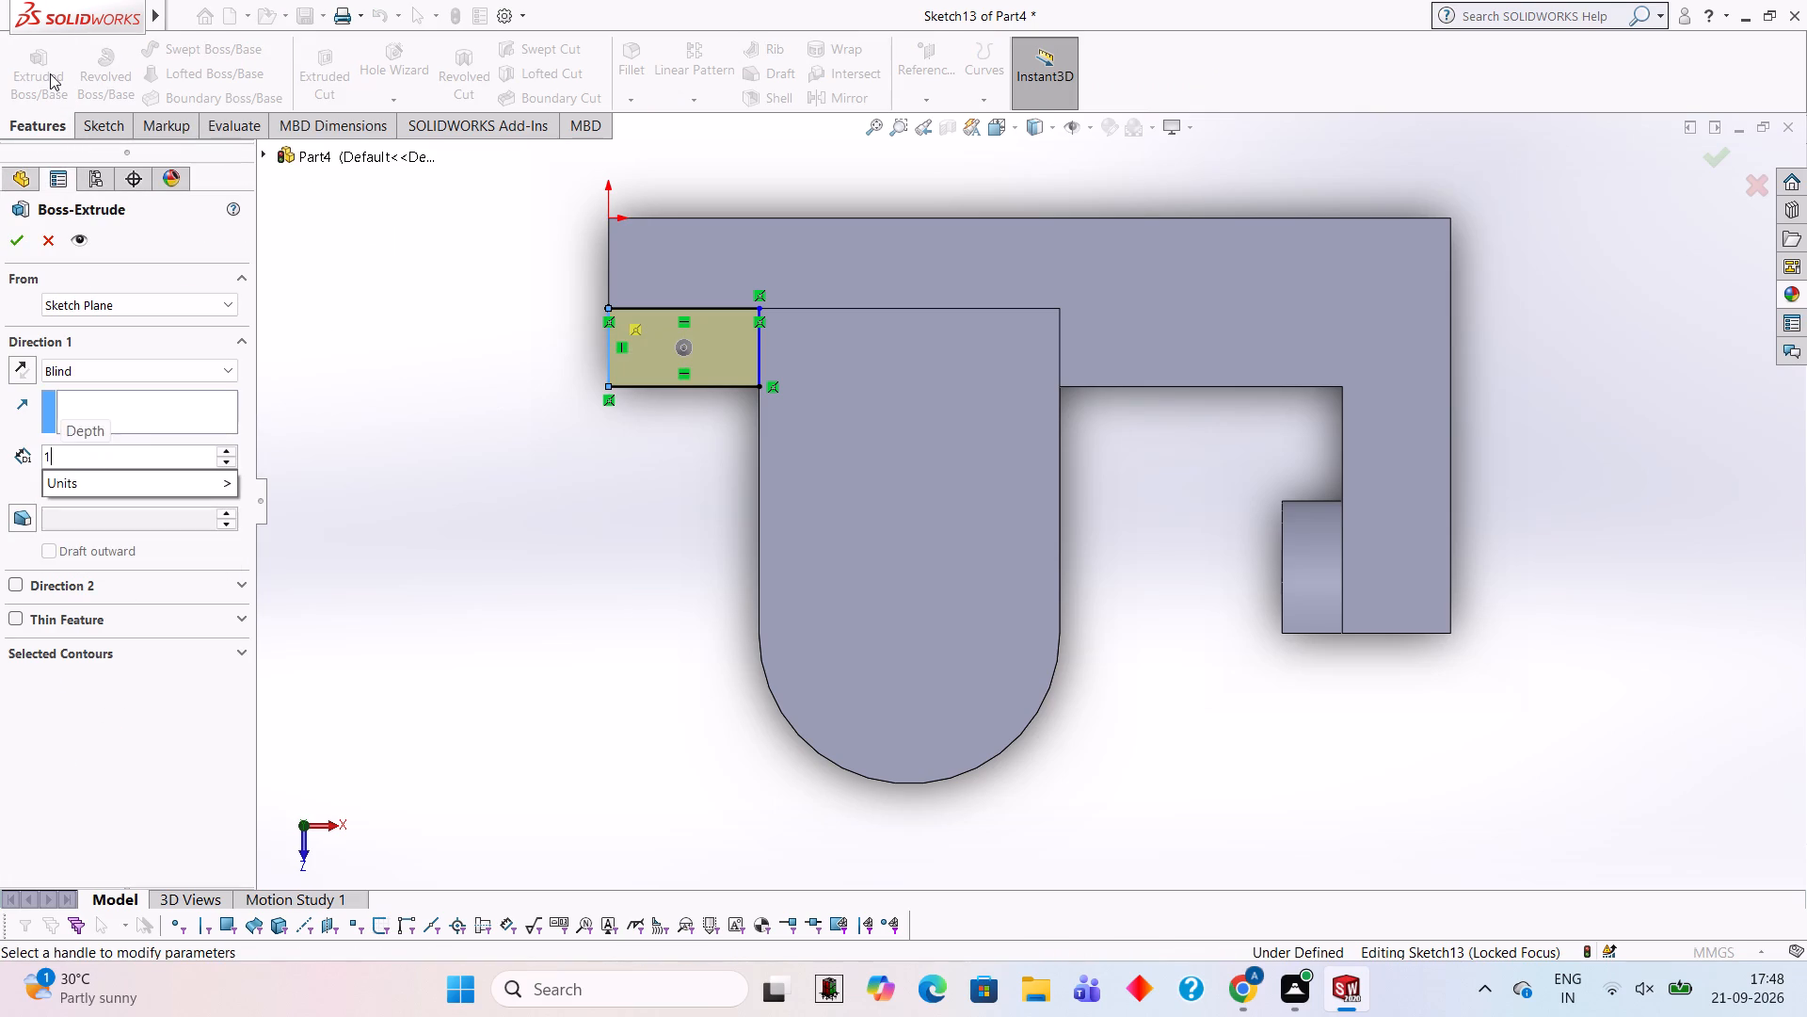
key(Return)
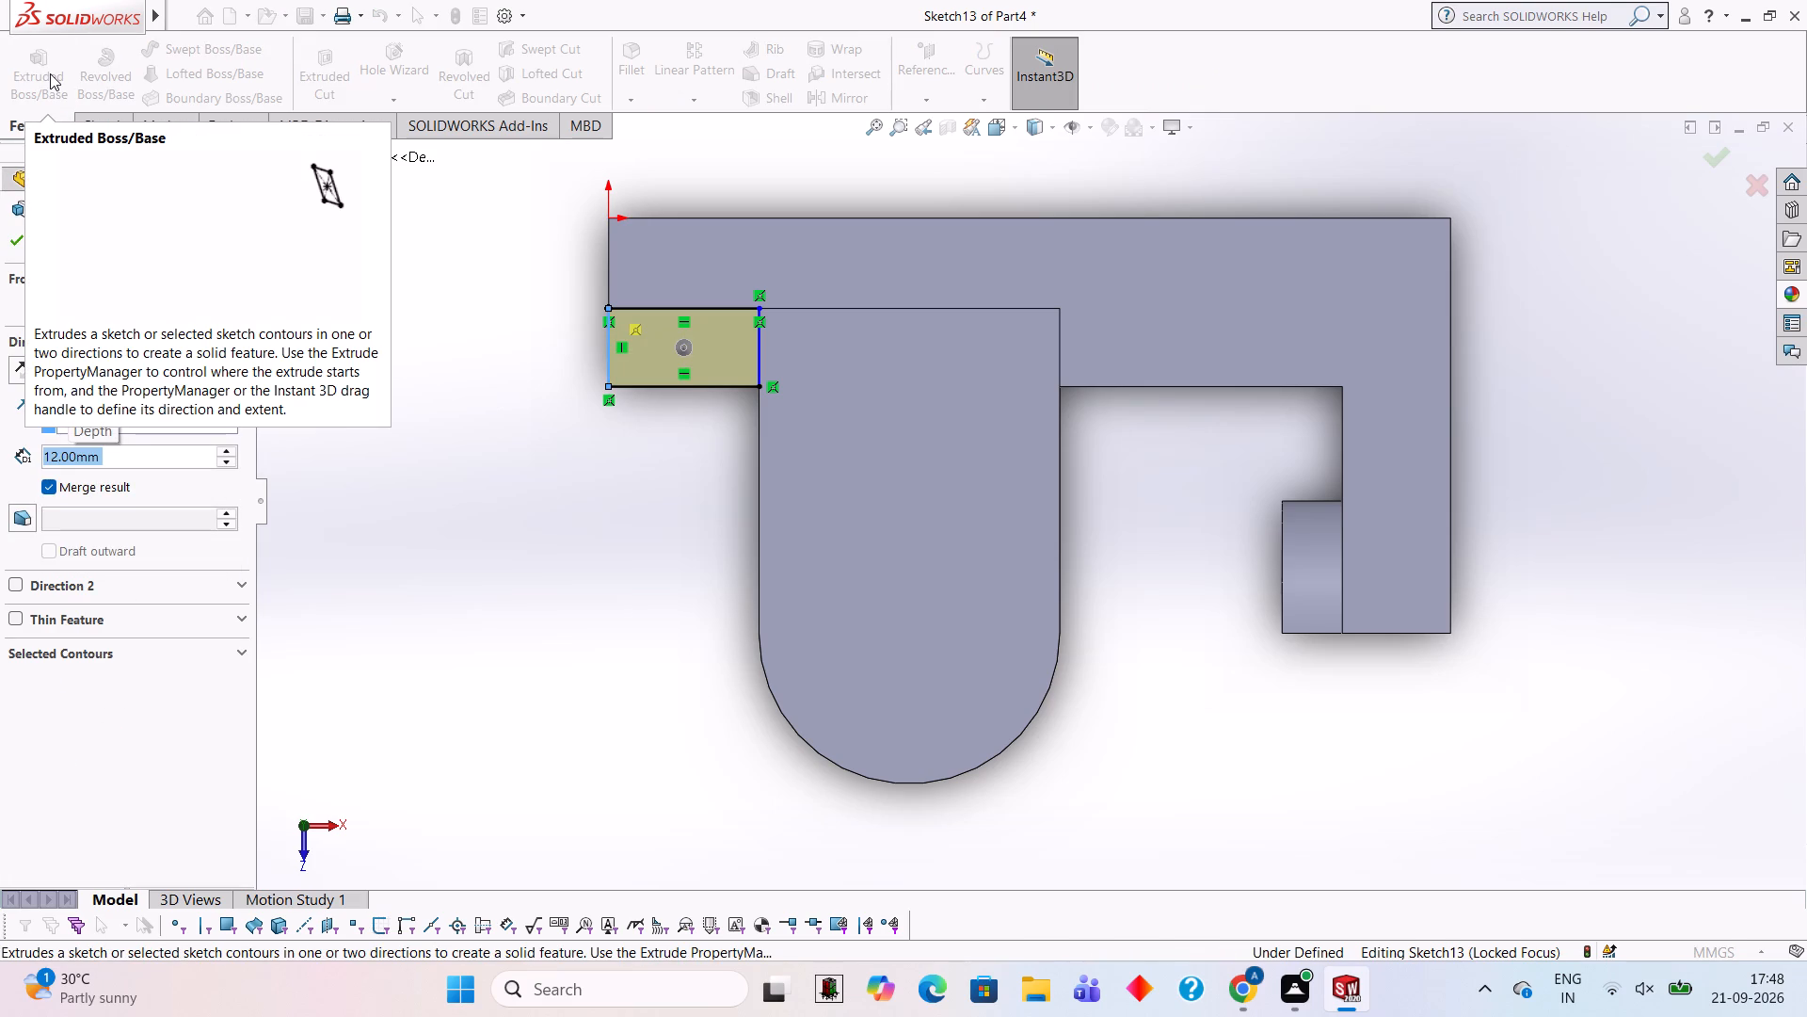
click(15, 376)
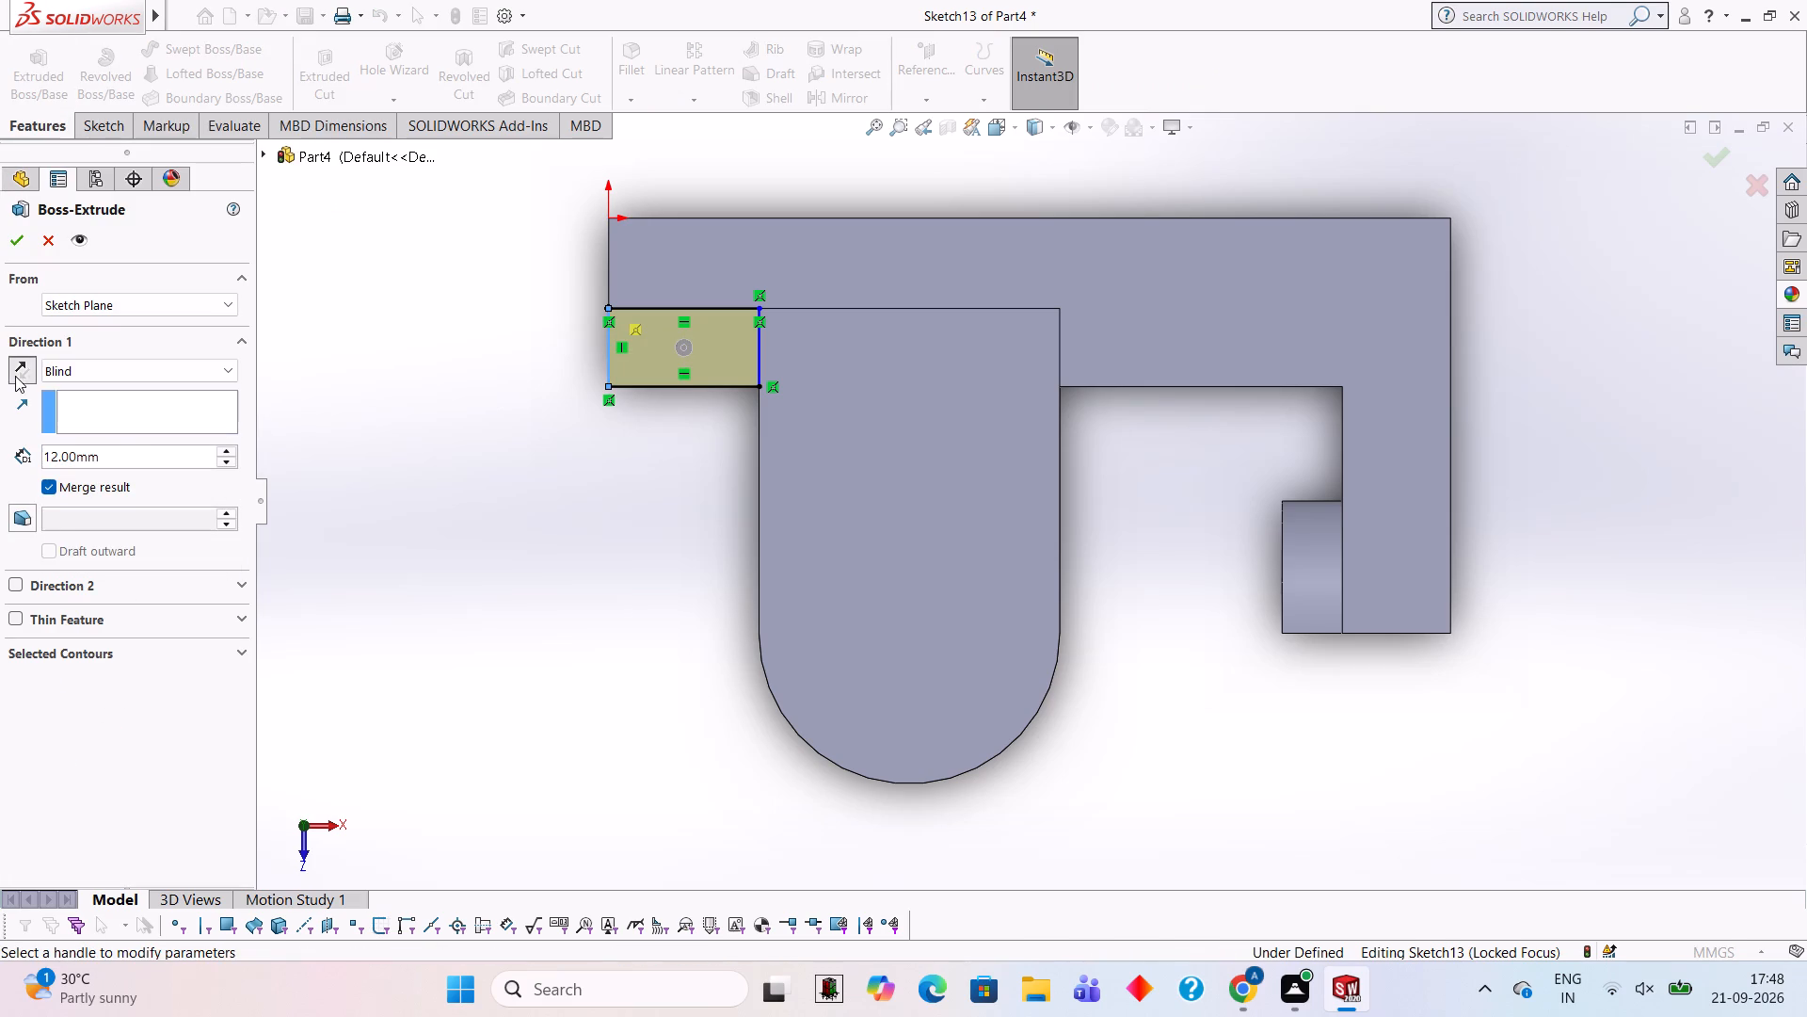
click(9, 250)
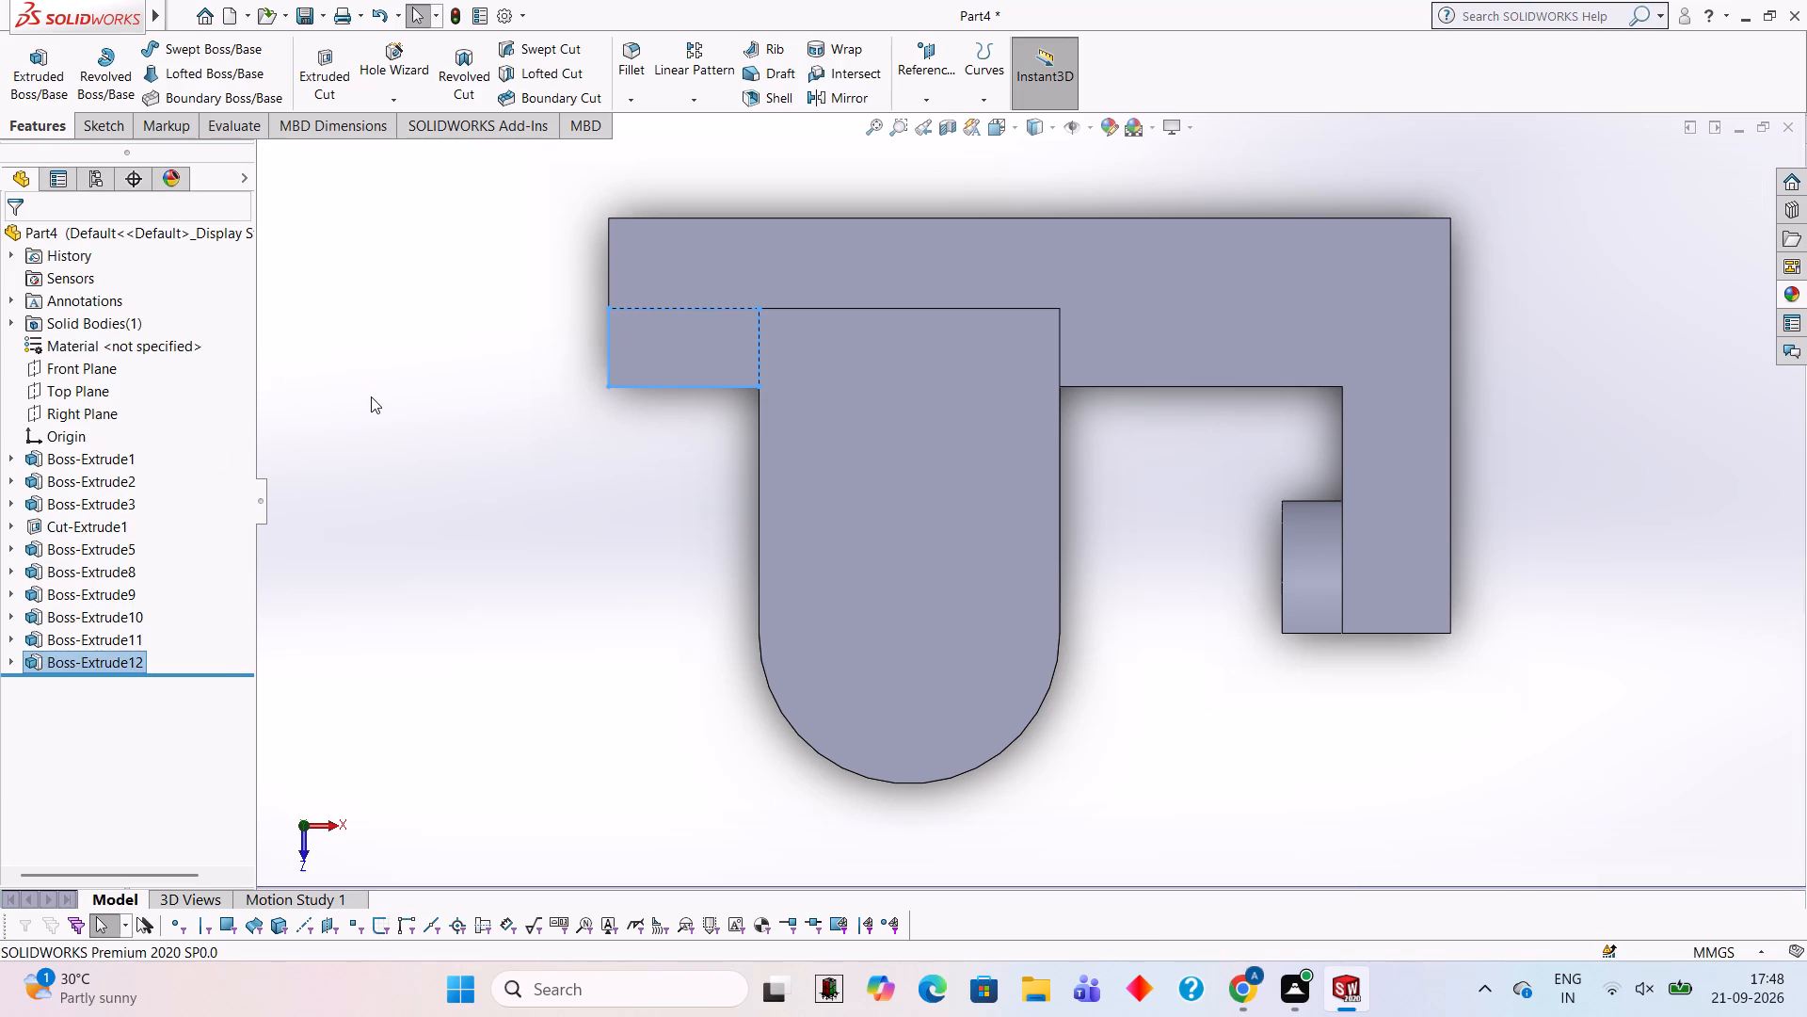
click(371, 396)
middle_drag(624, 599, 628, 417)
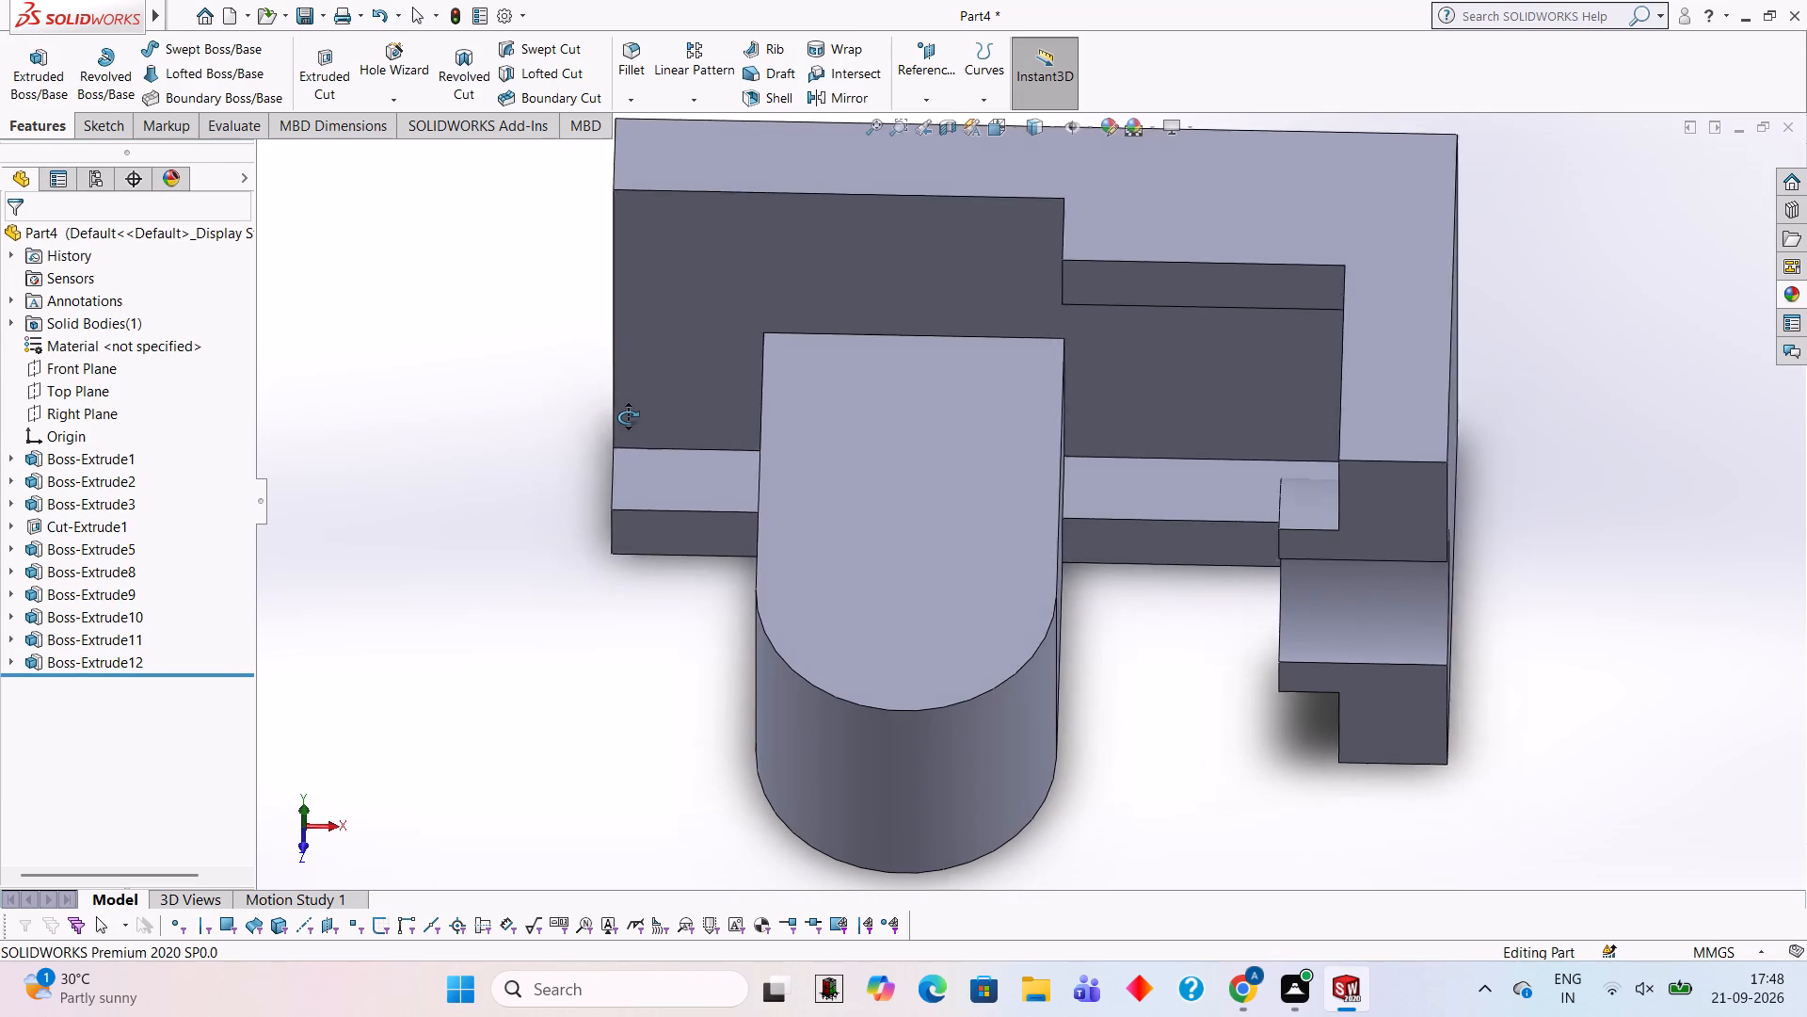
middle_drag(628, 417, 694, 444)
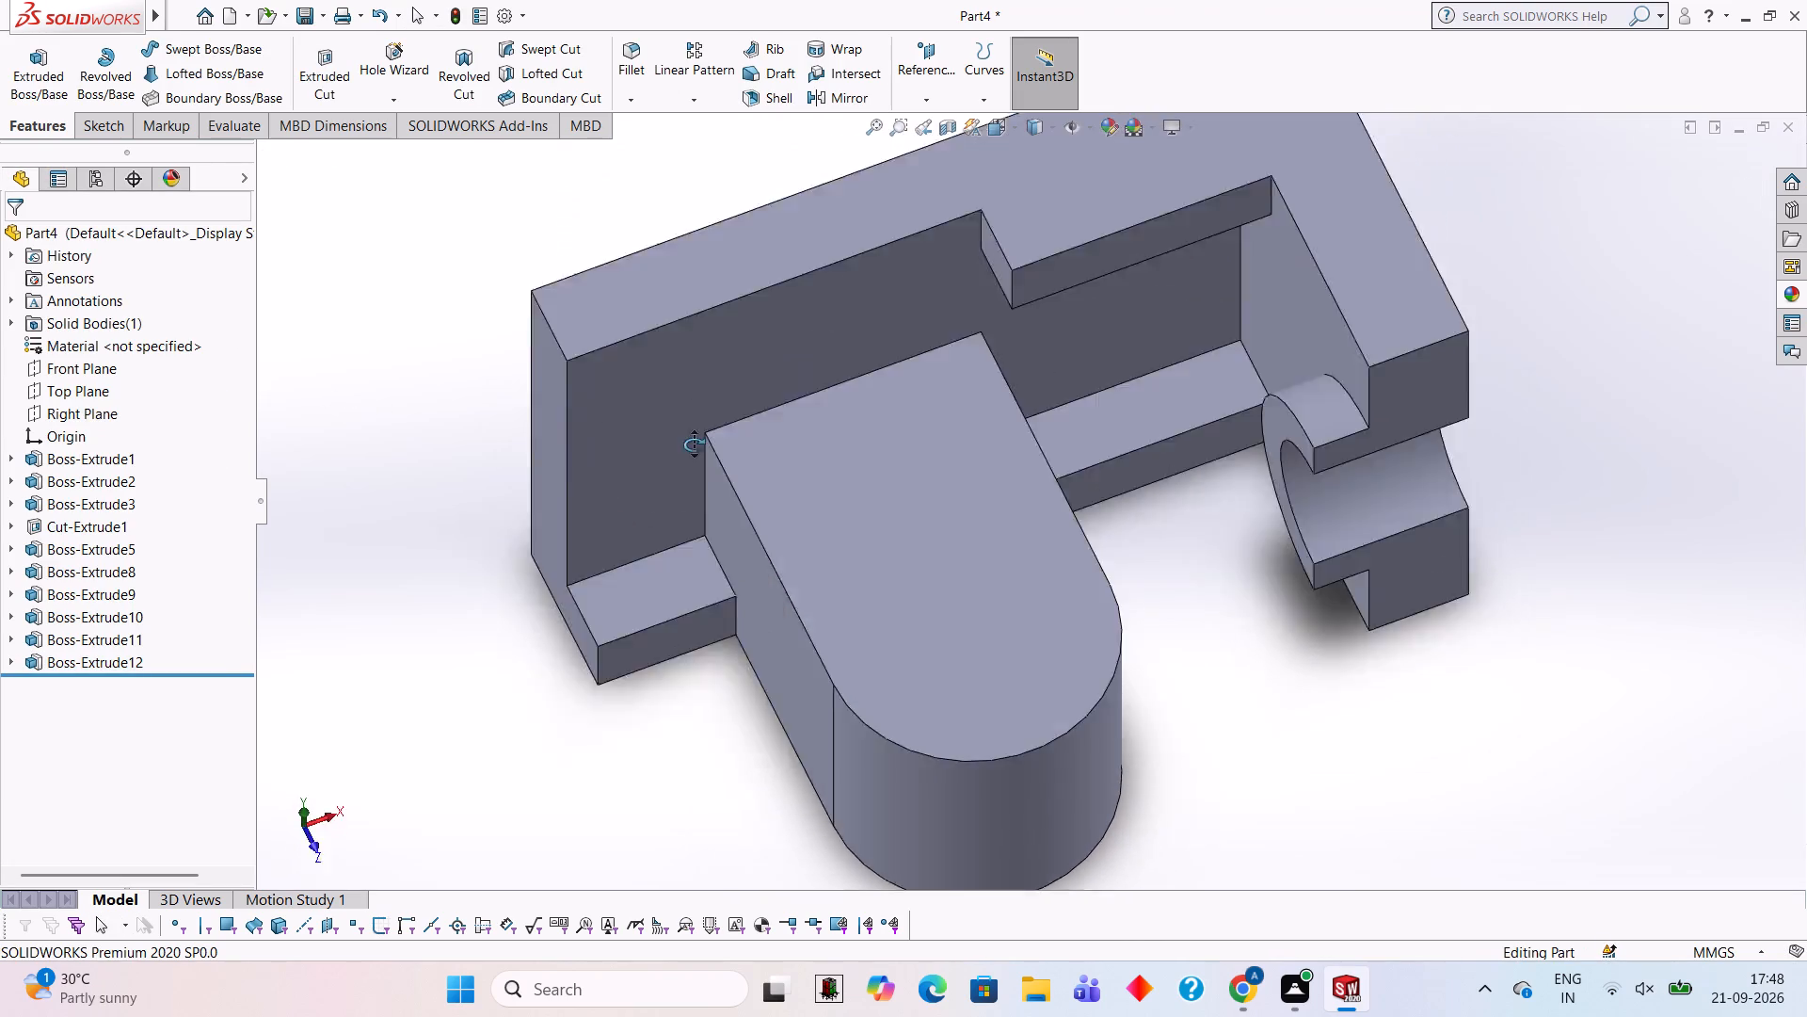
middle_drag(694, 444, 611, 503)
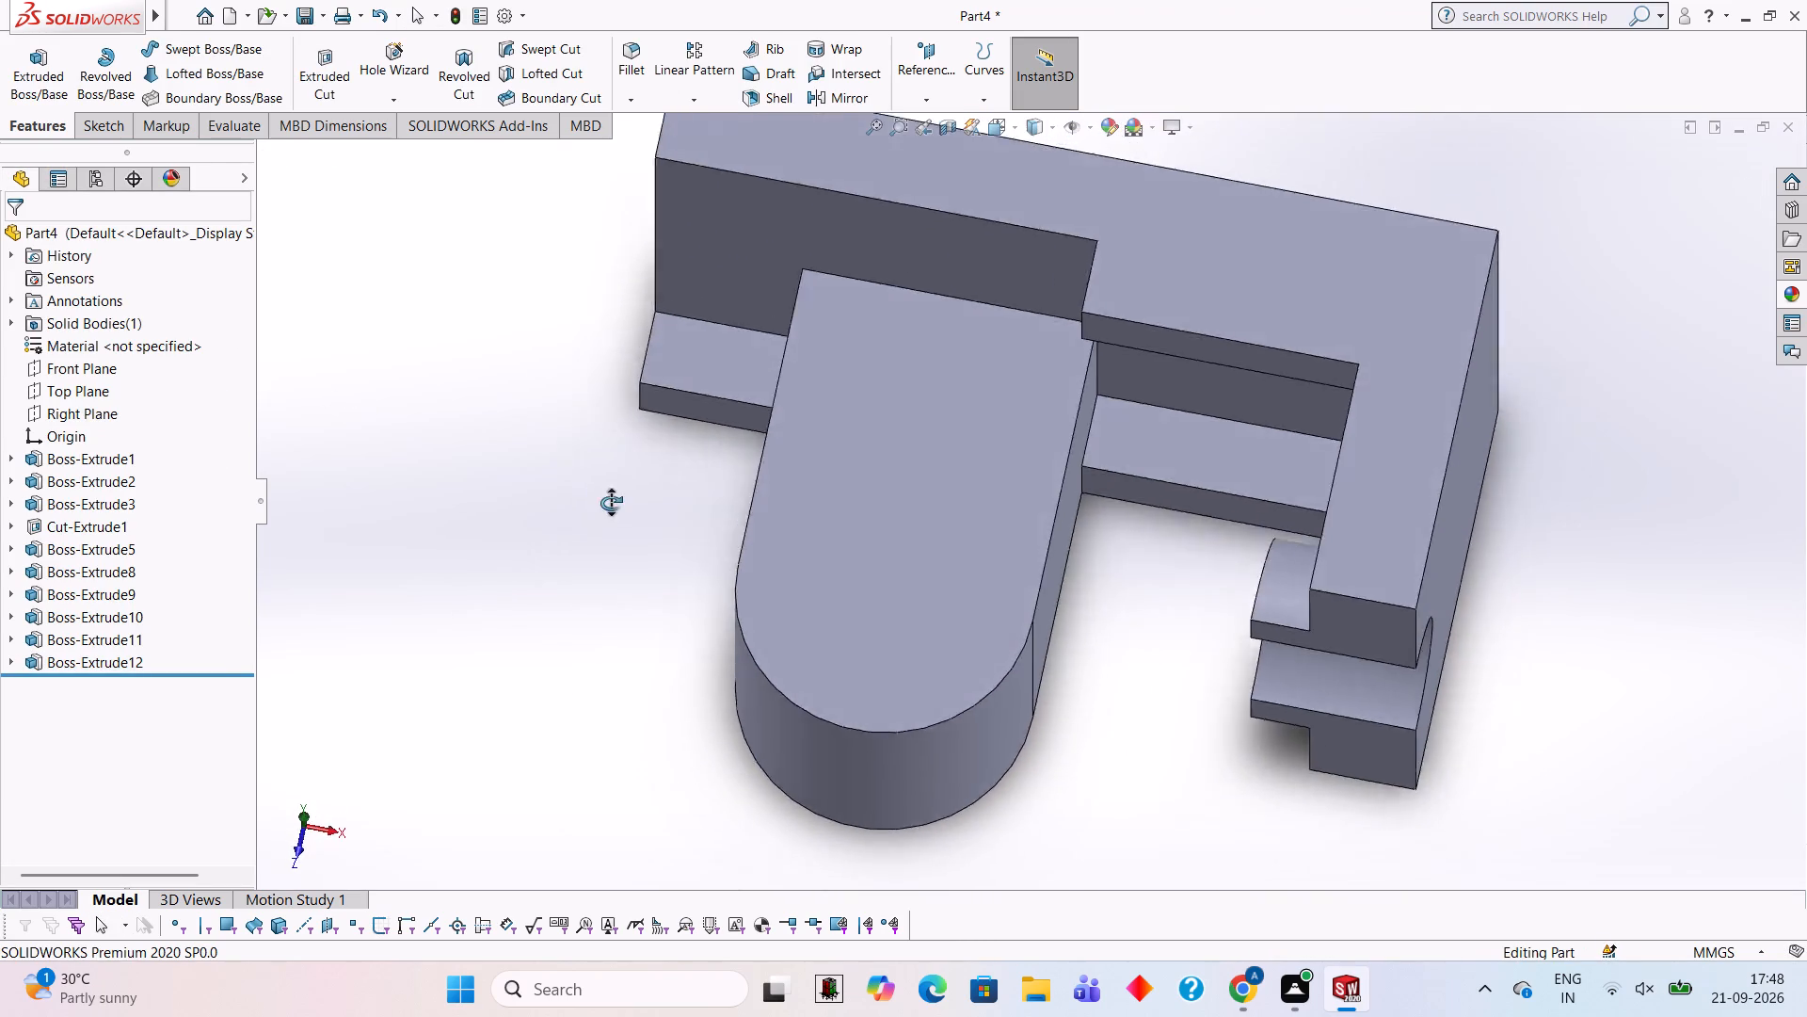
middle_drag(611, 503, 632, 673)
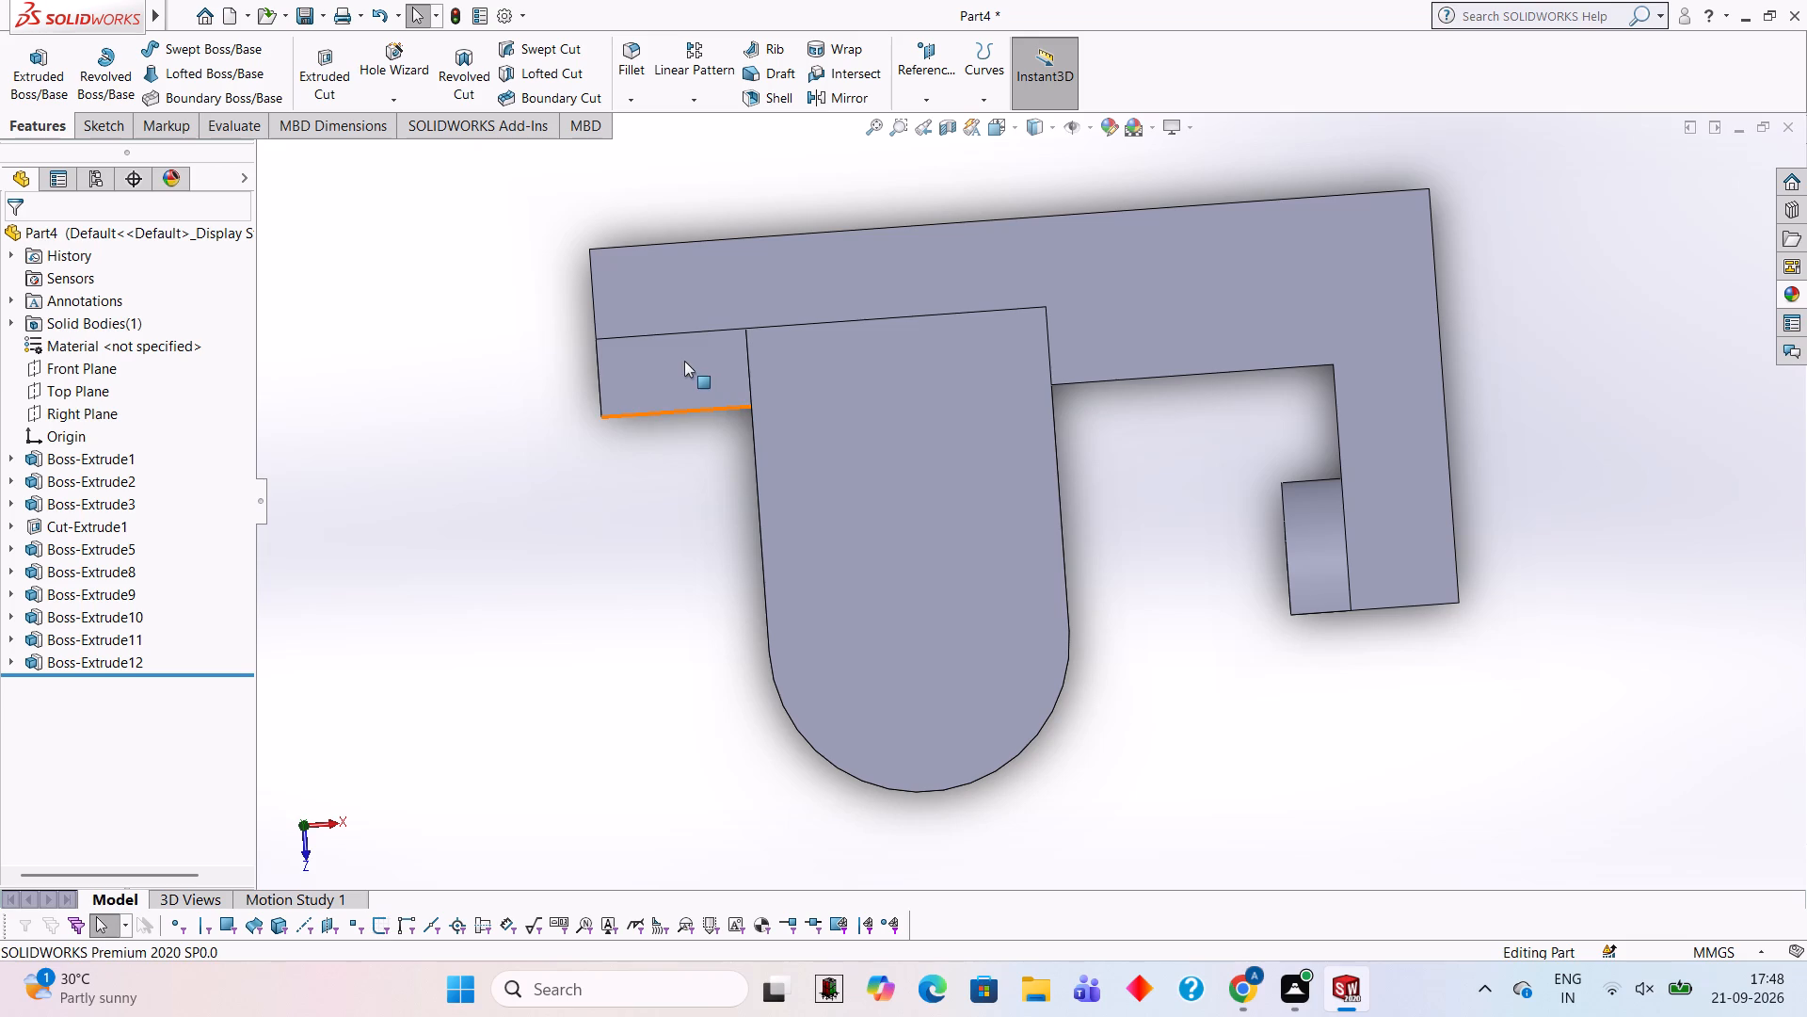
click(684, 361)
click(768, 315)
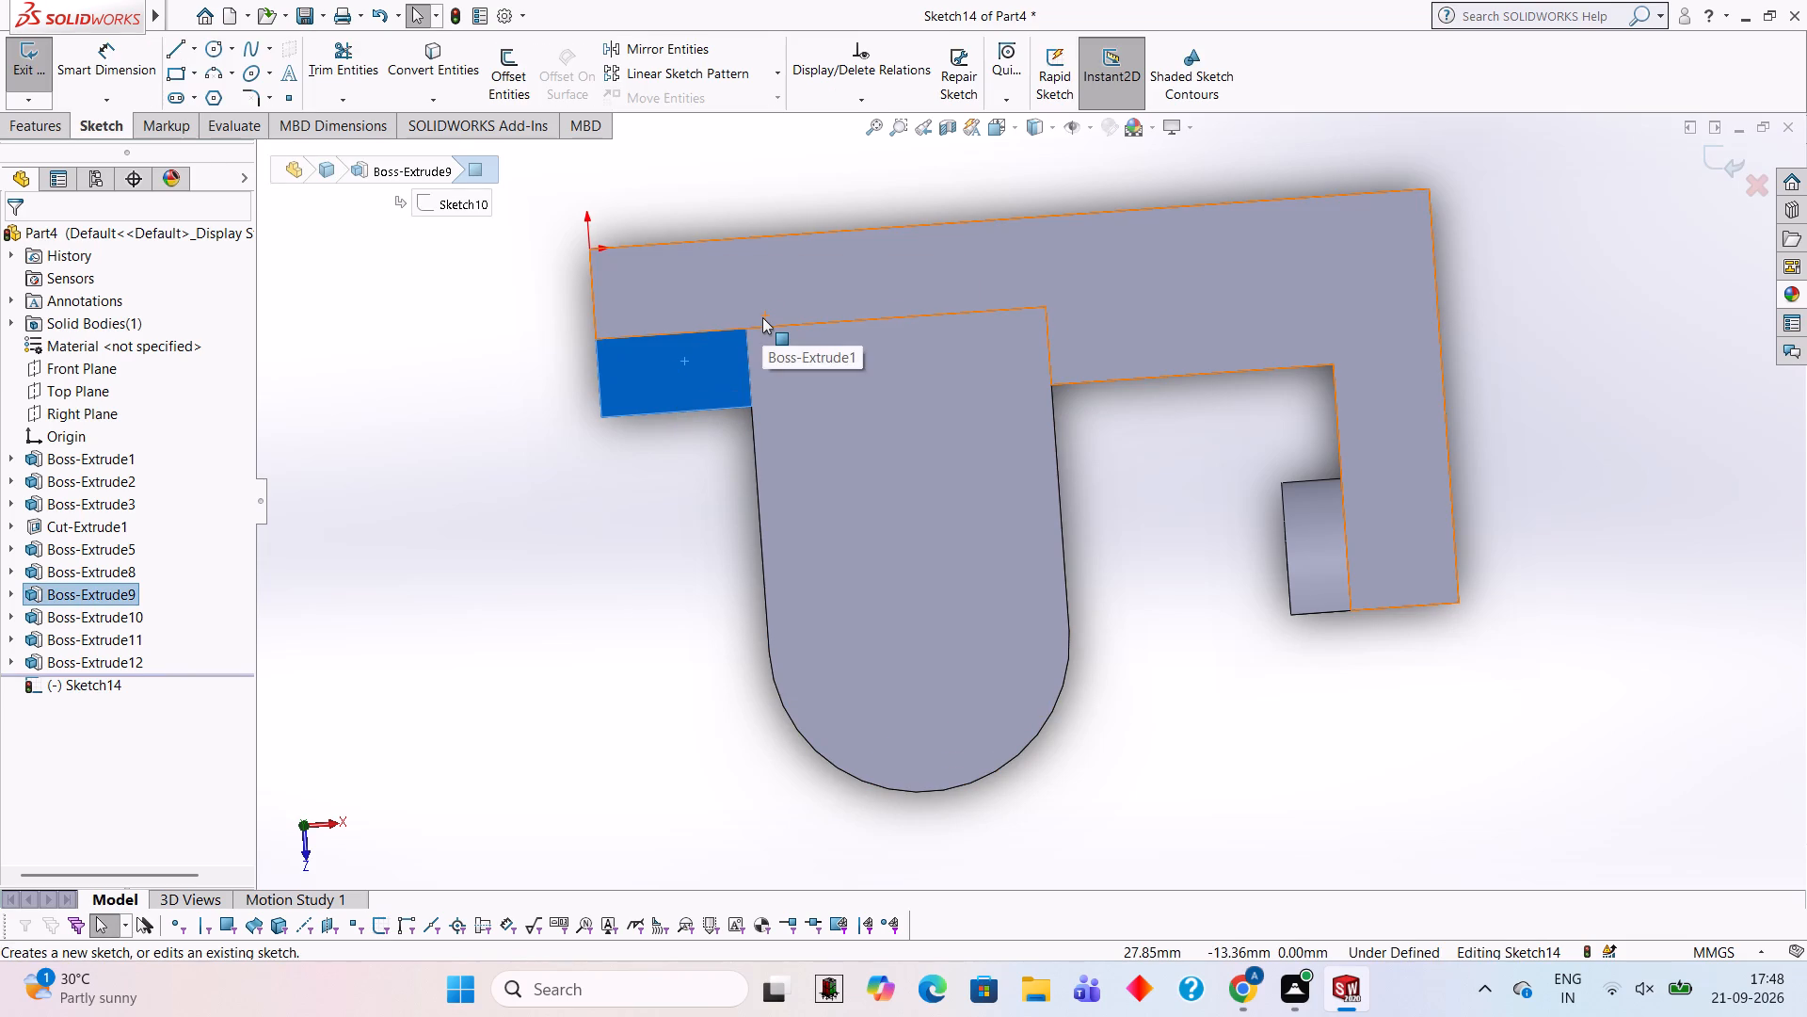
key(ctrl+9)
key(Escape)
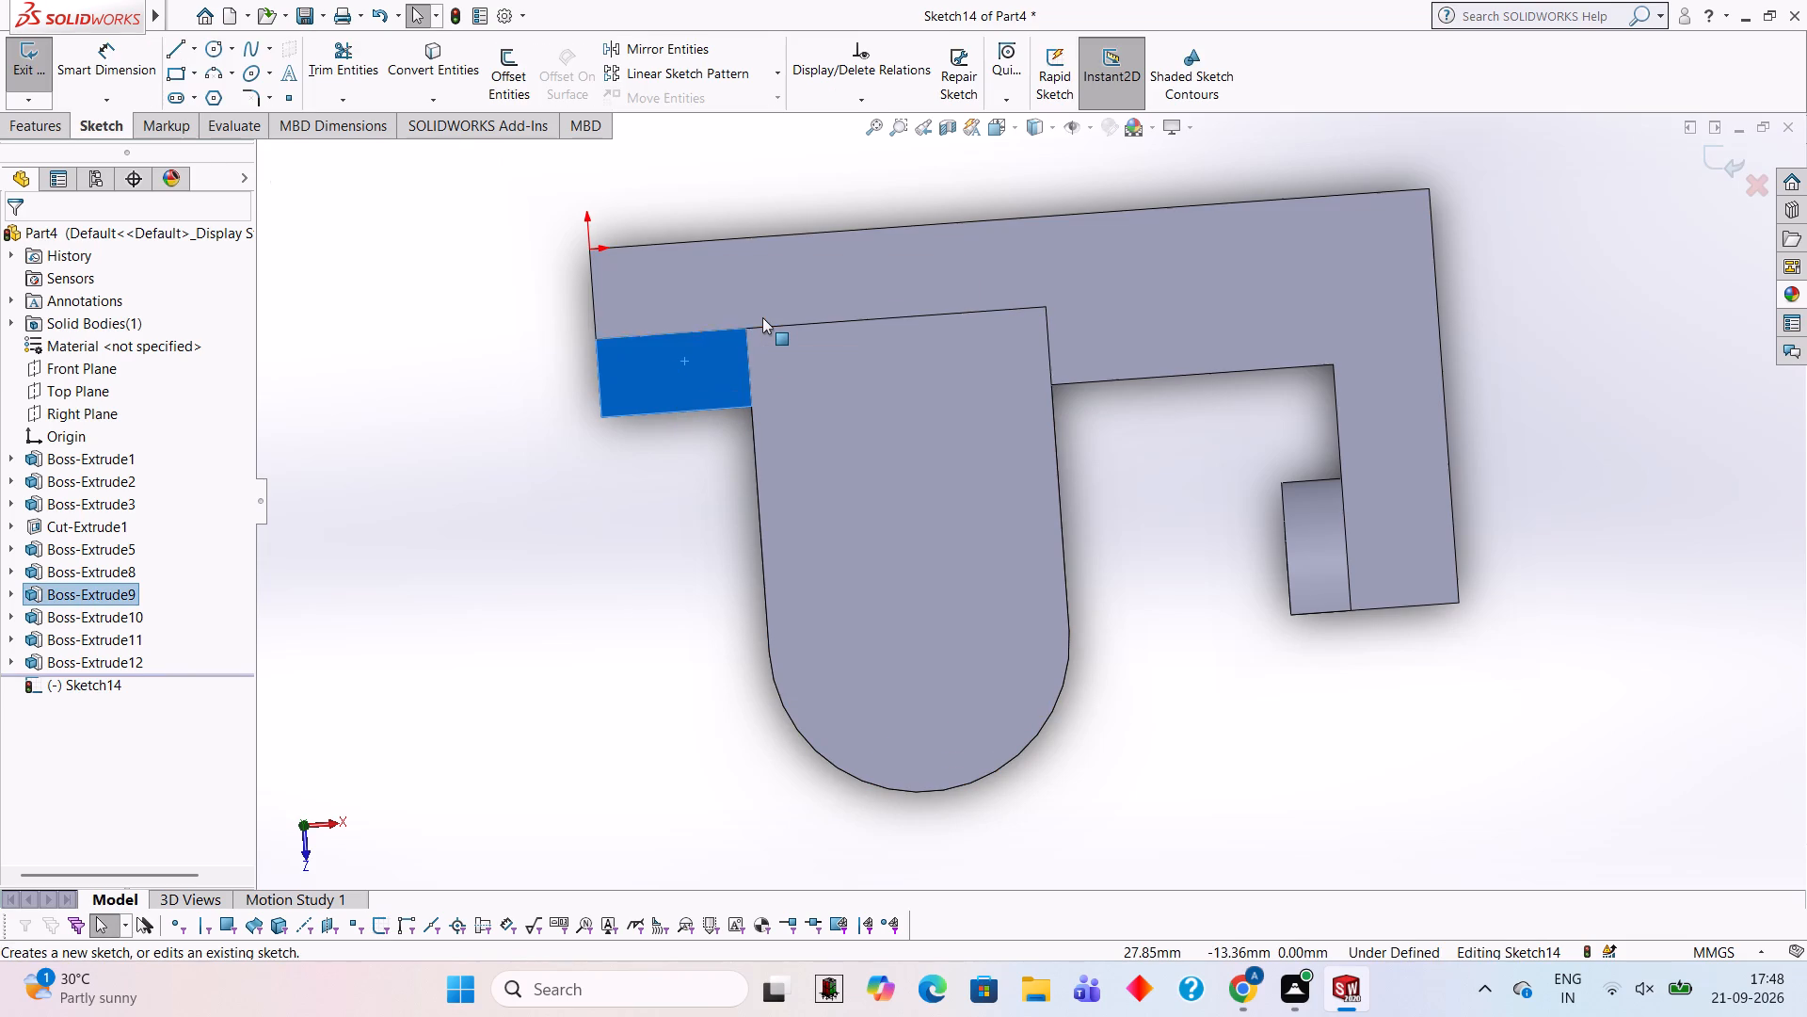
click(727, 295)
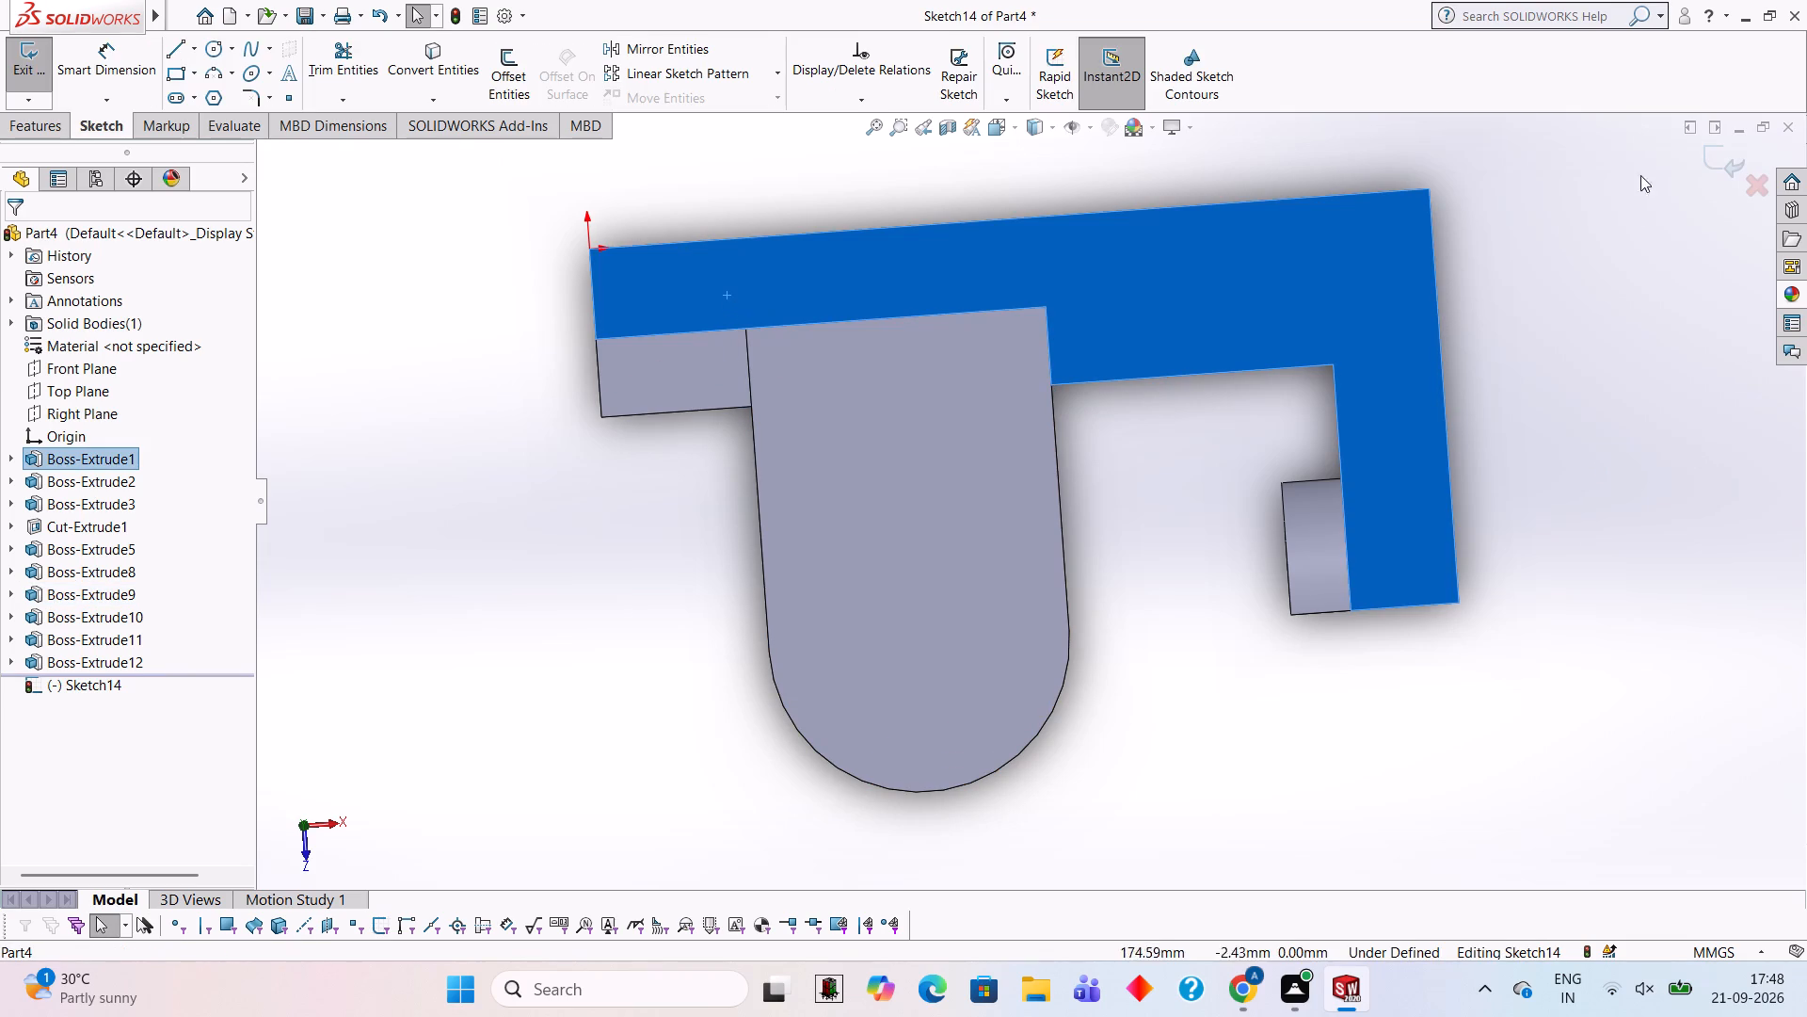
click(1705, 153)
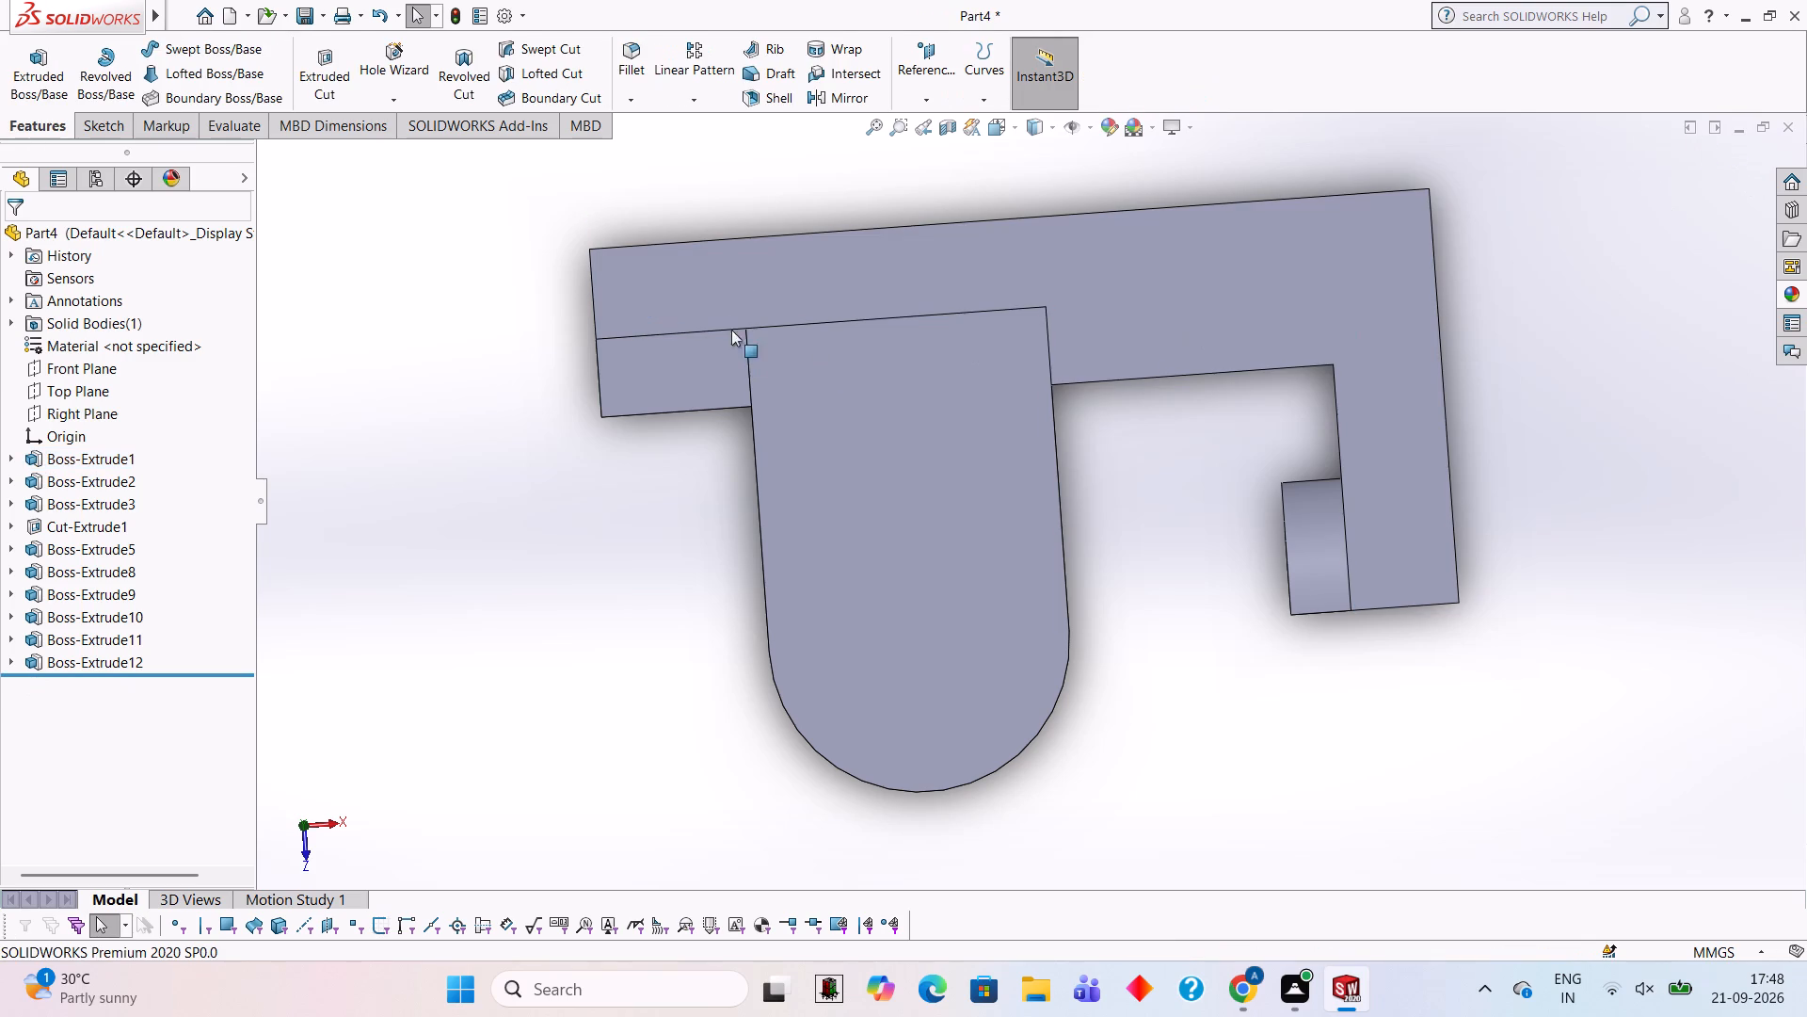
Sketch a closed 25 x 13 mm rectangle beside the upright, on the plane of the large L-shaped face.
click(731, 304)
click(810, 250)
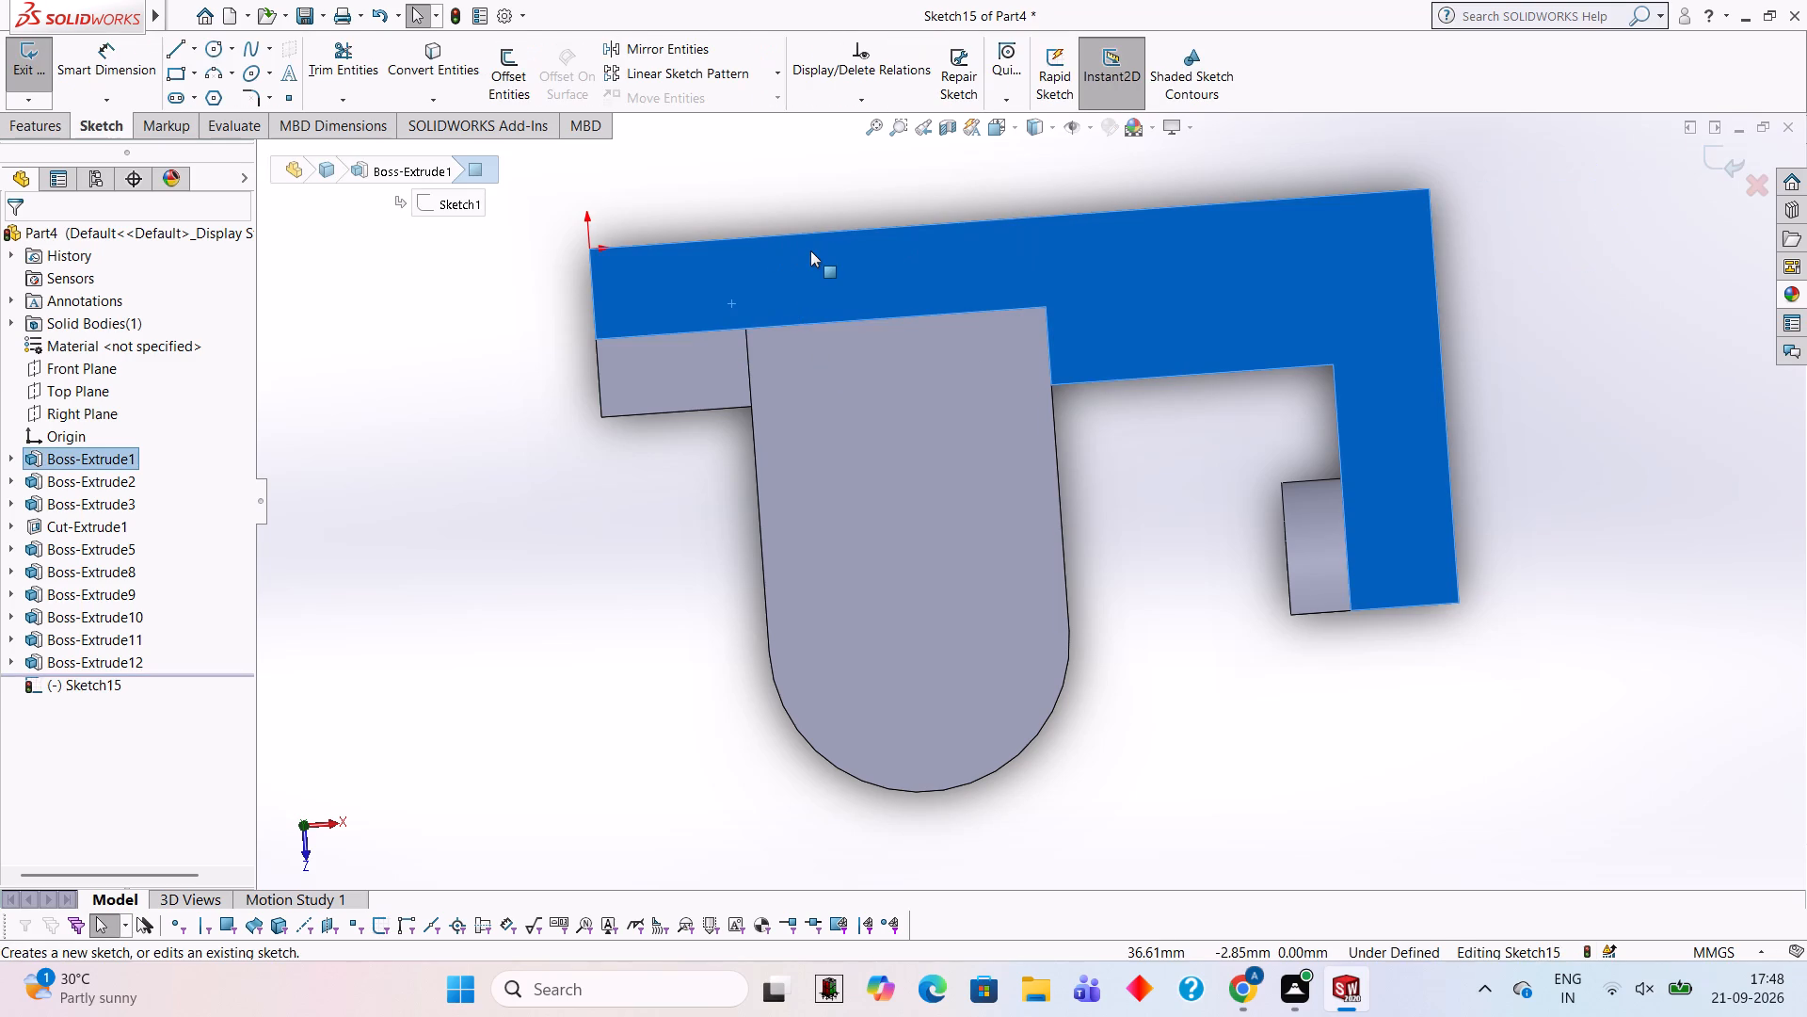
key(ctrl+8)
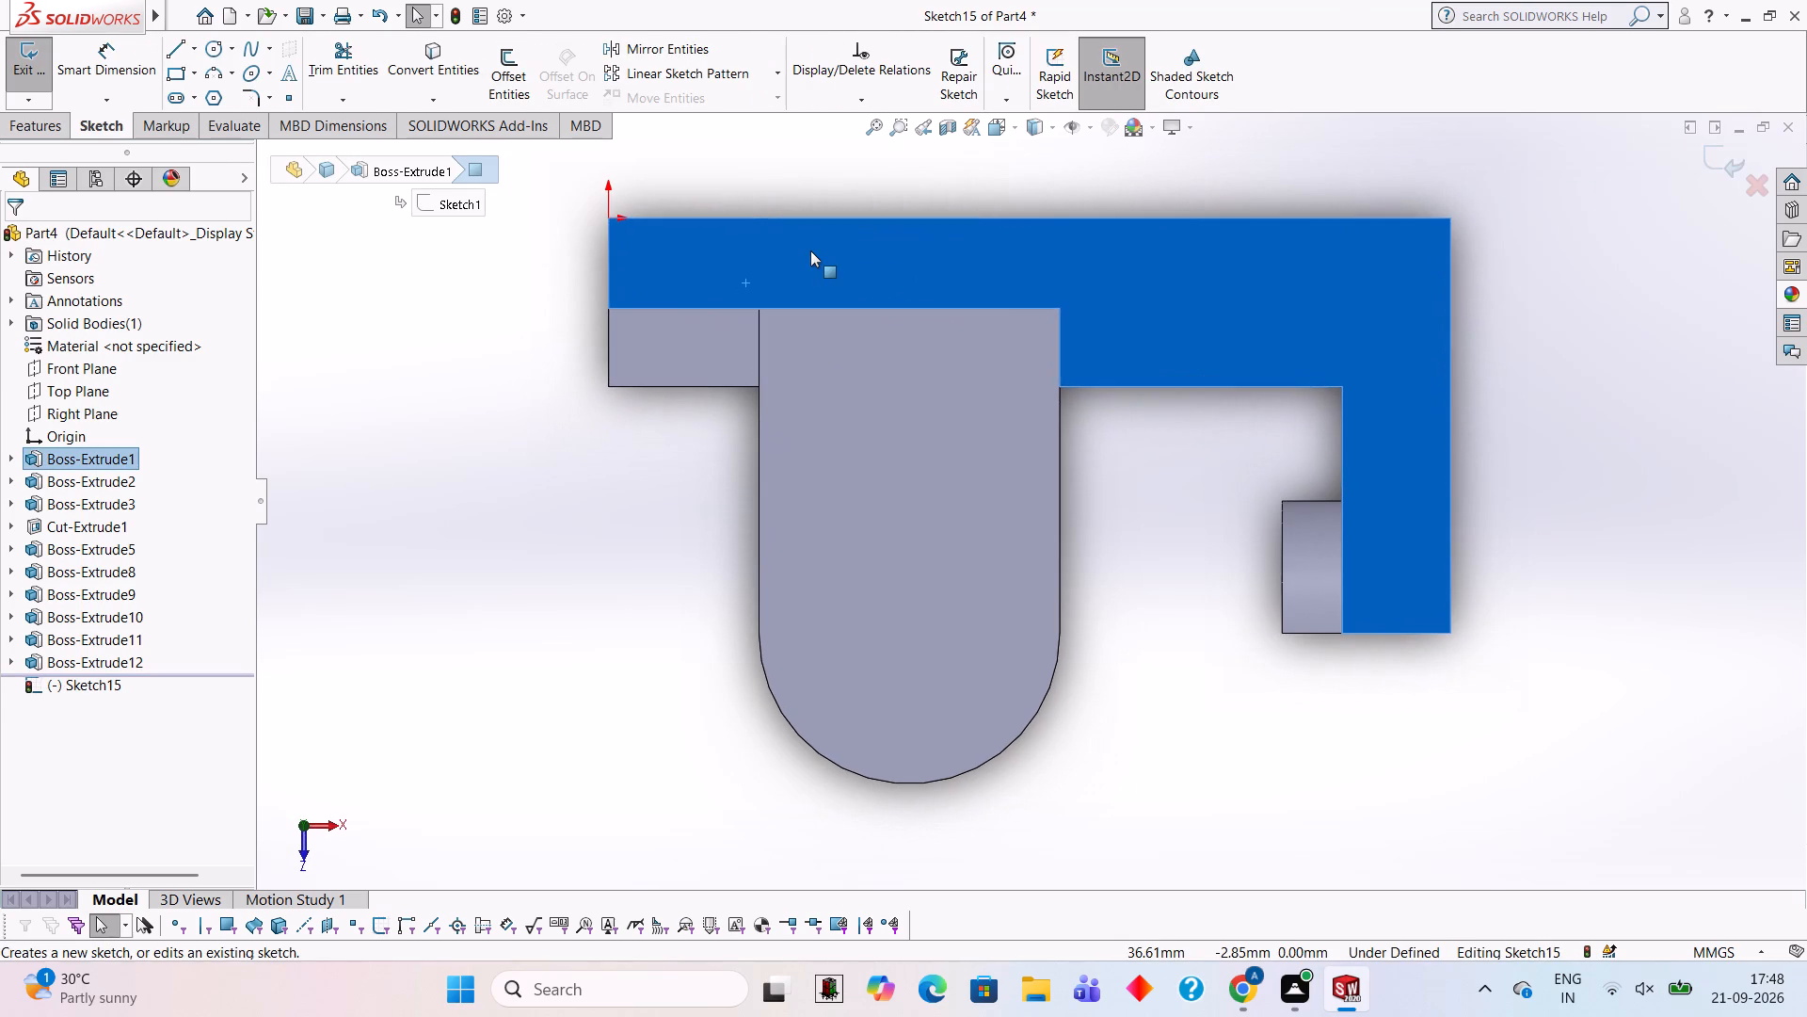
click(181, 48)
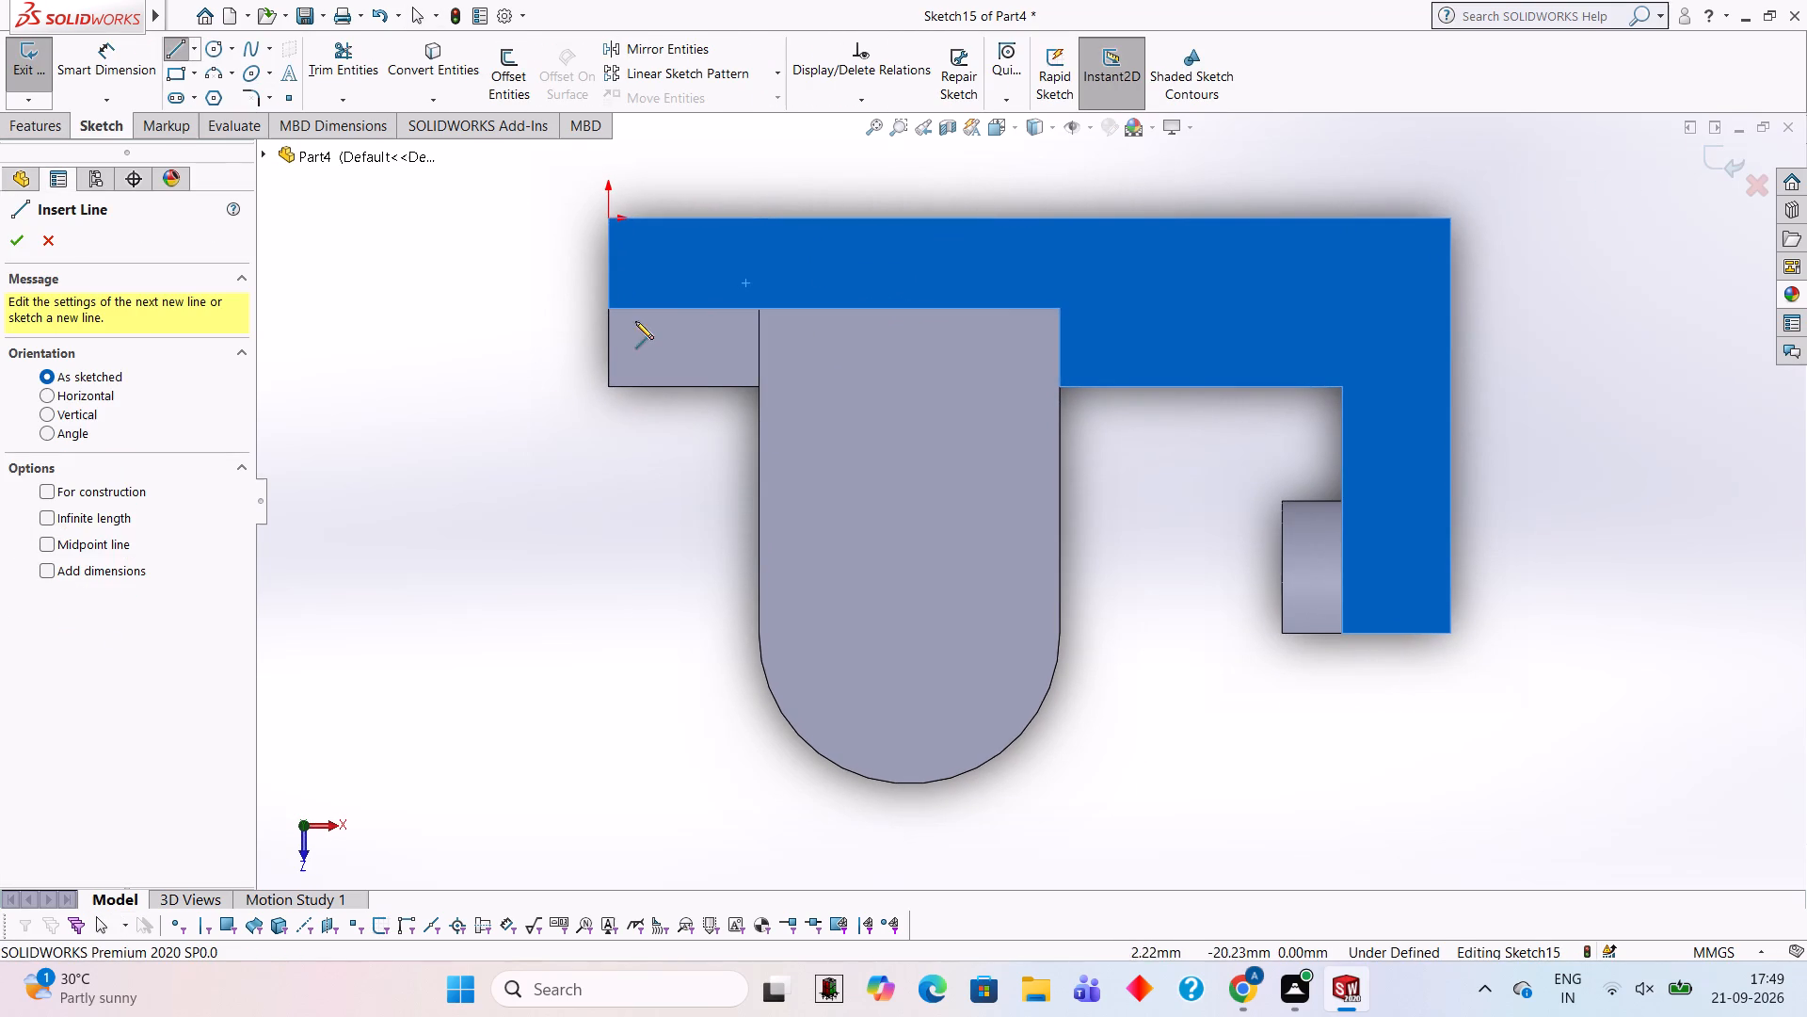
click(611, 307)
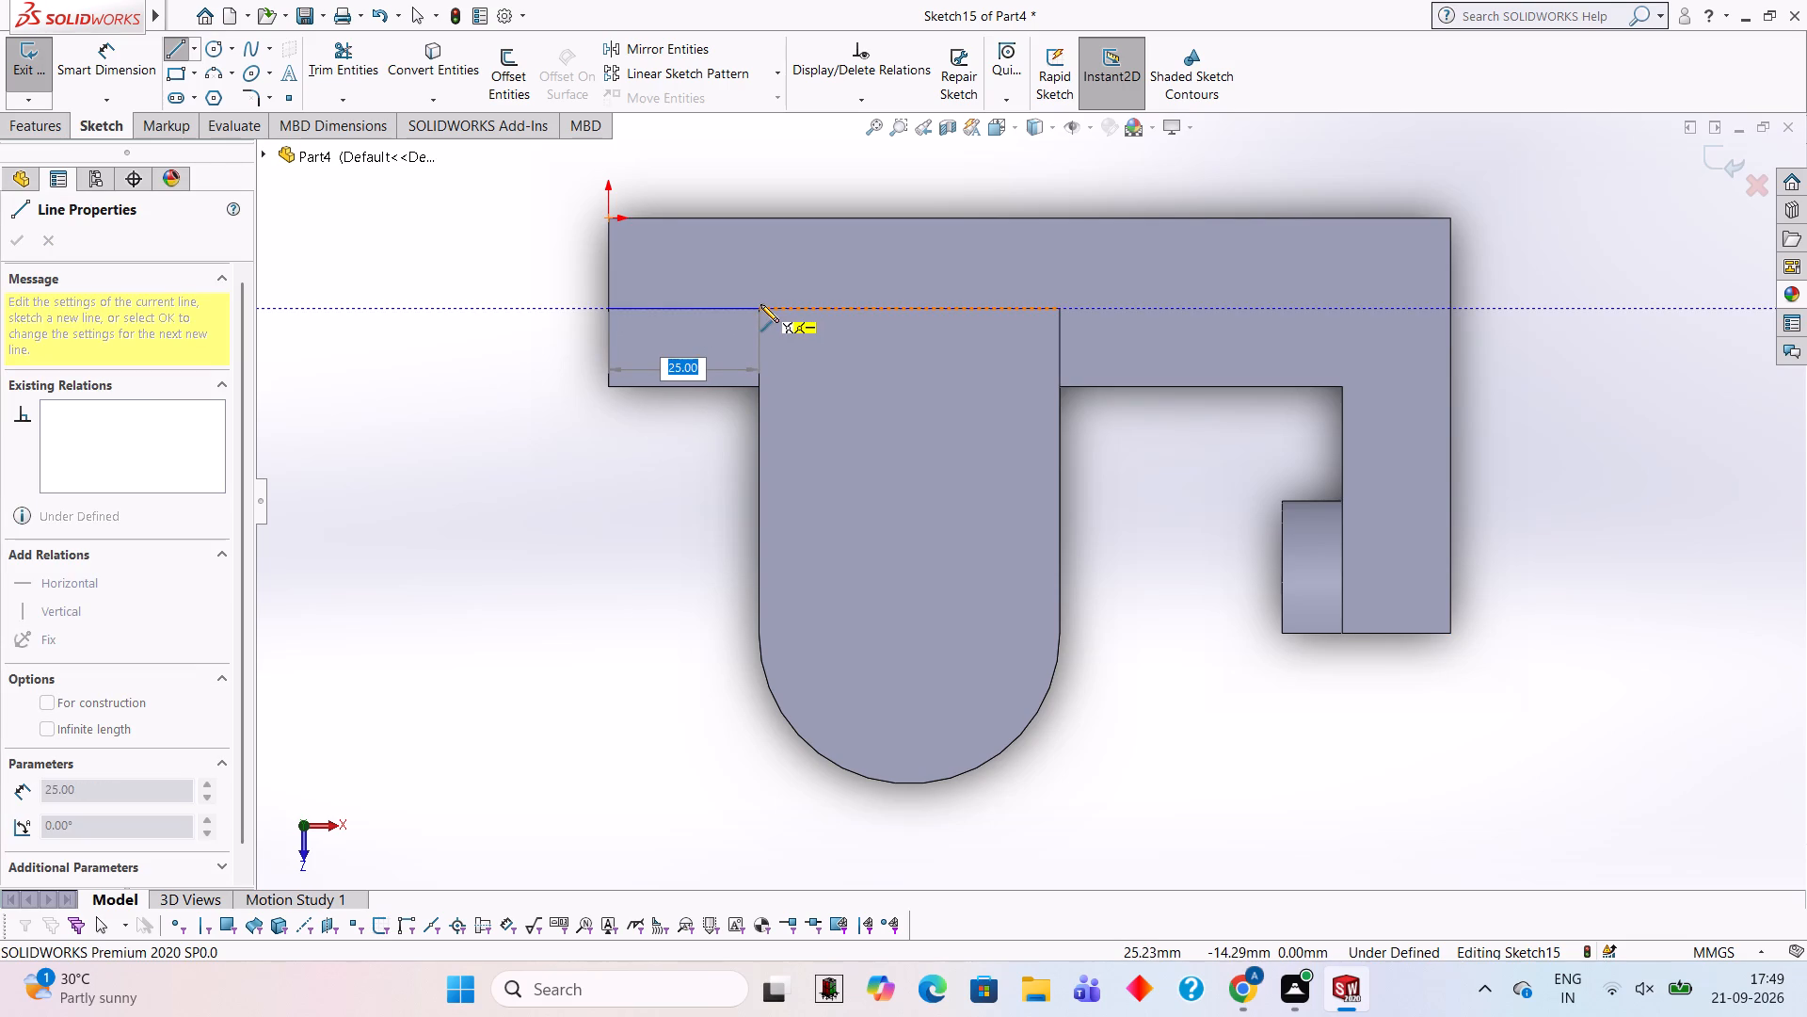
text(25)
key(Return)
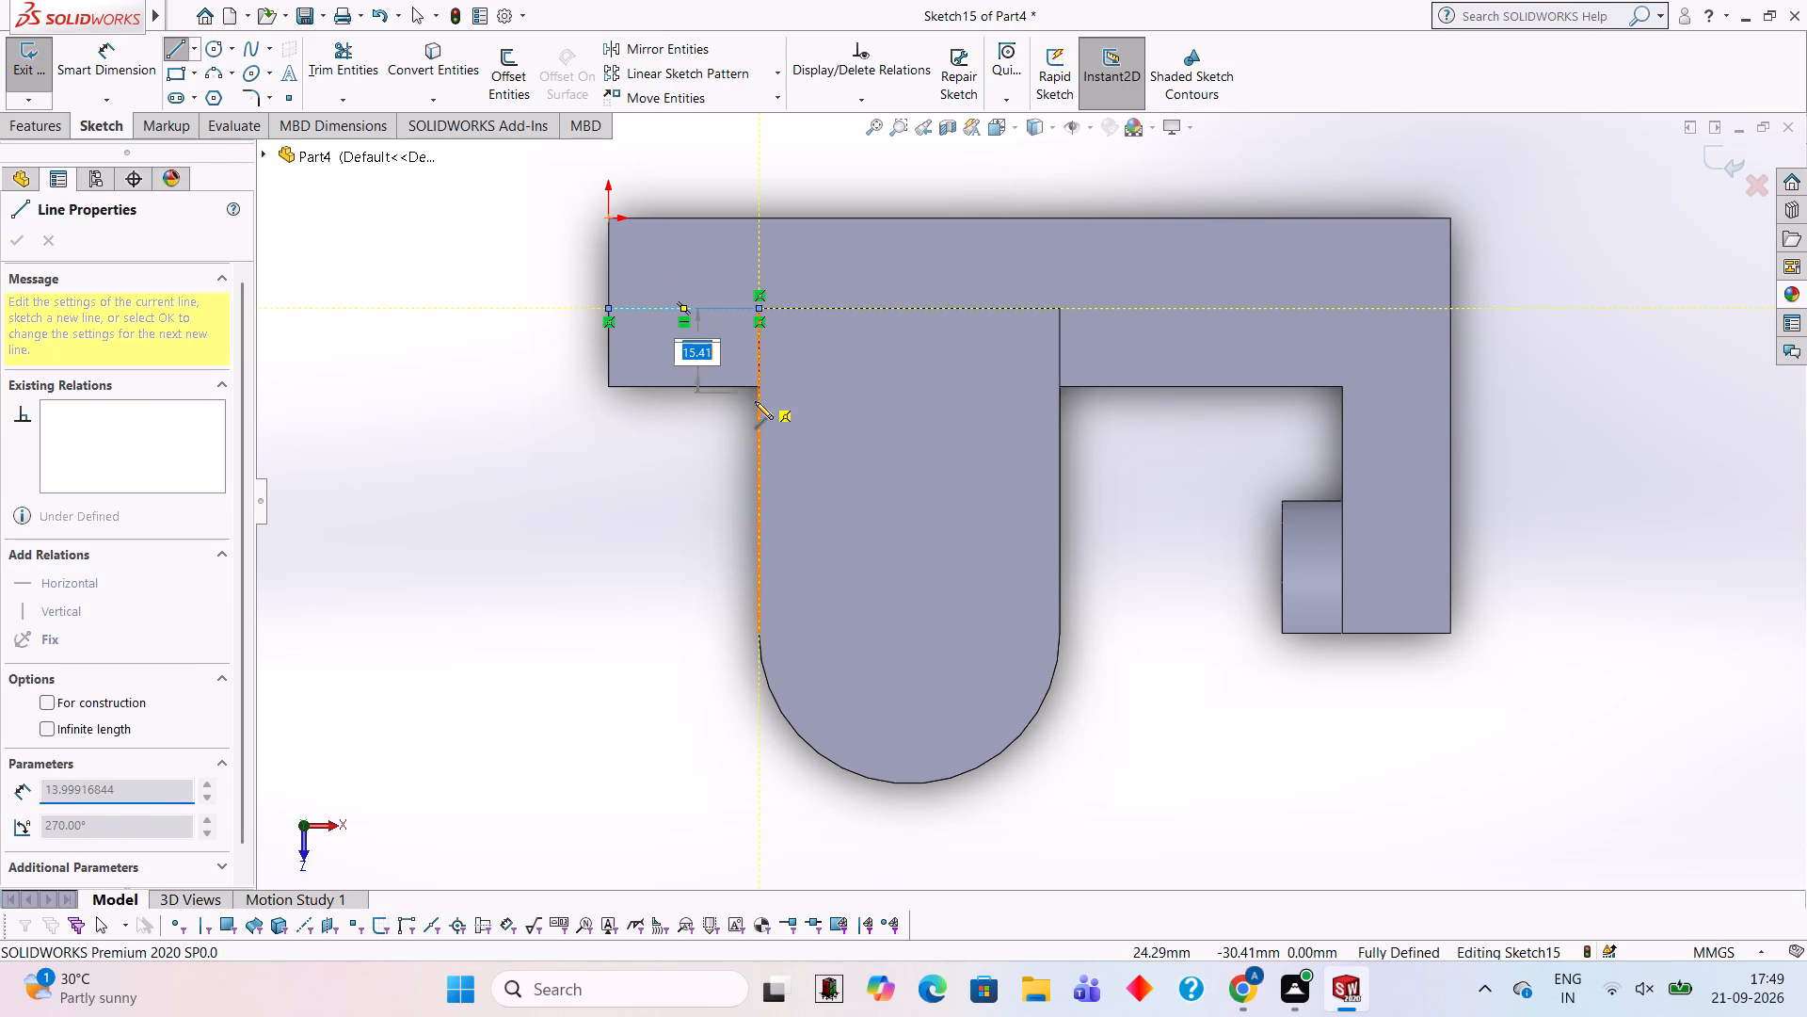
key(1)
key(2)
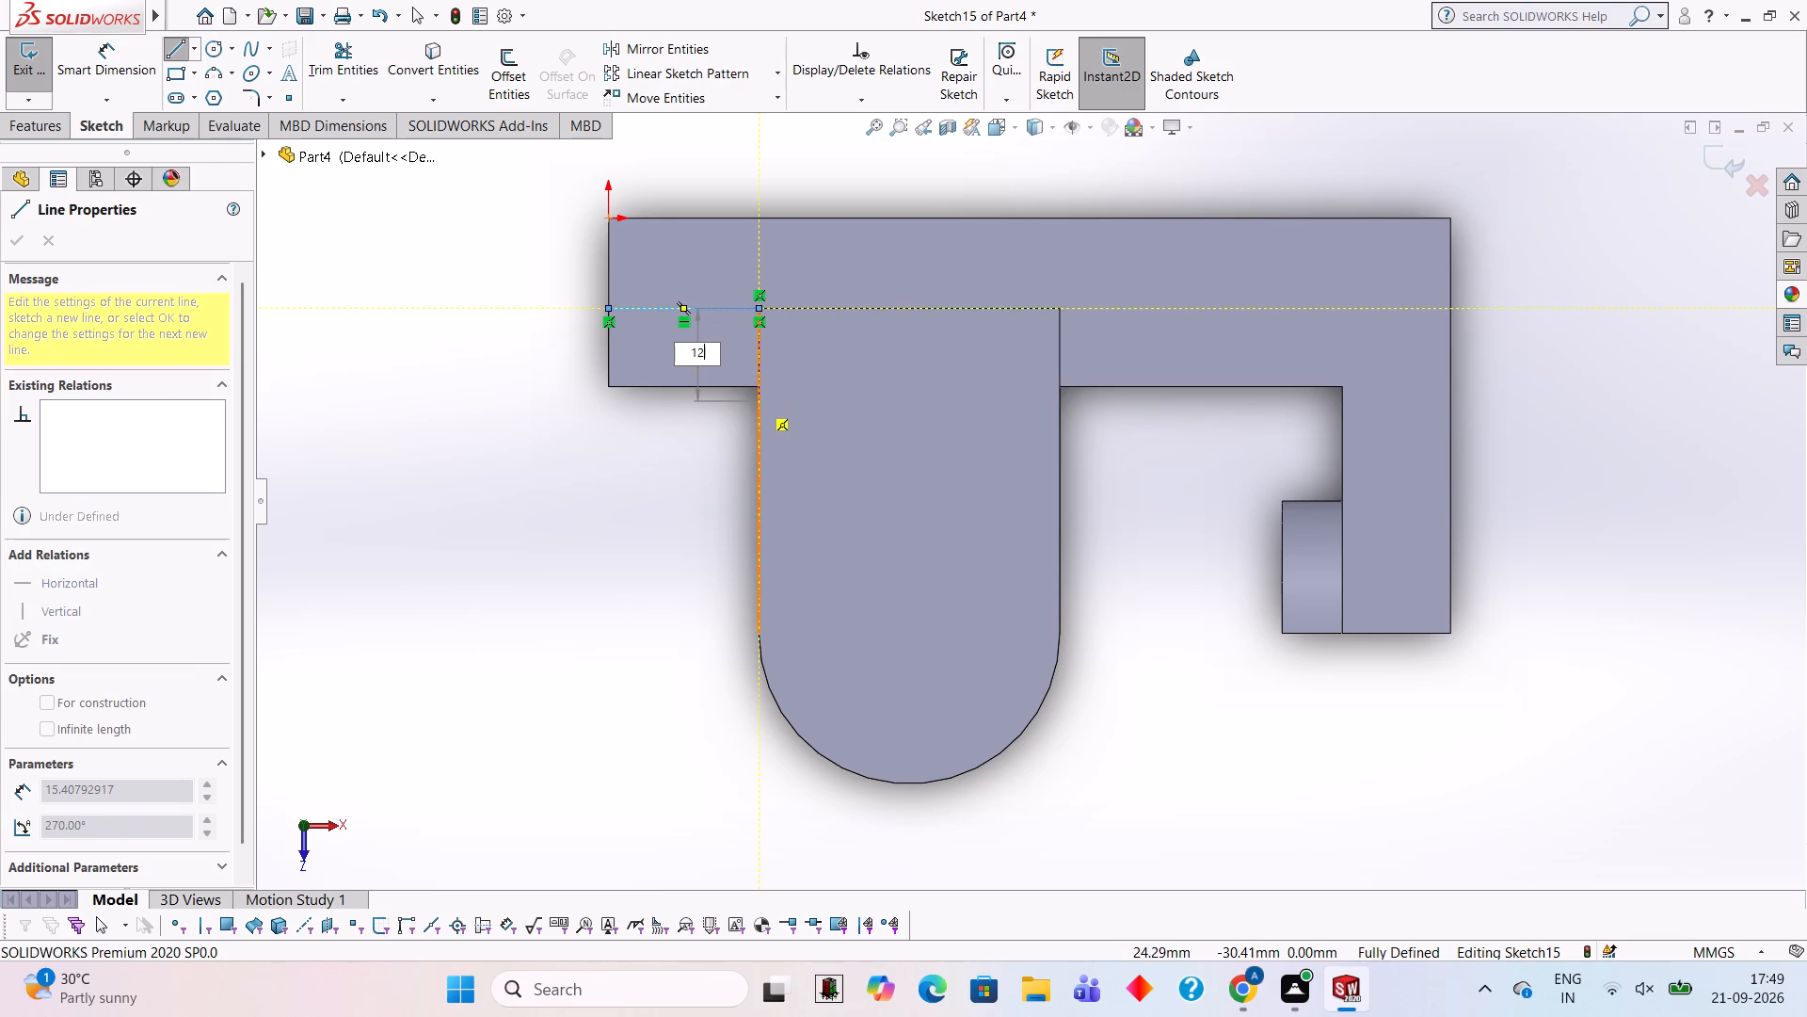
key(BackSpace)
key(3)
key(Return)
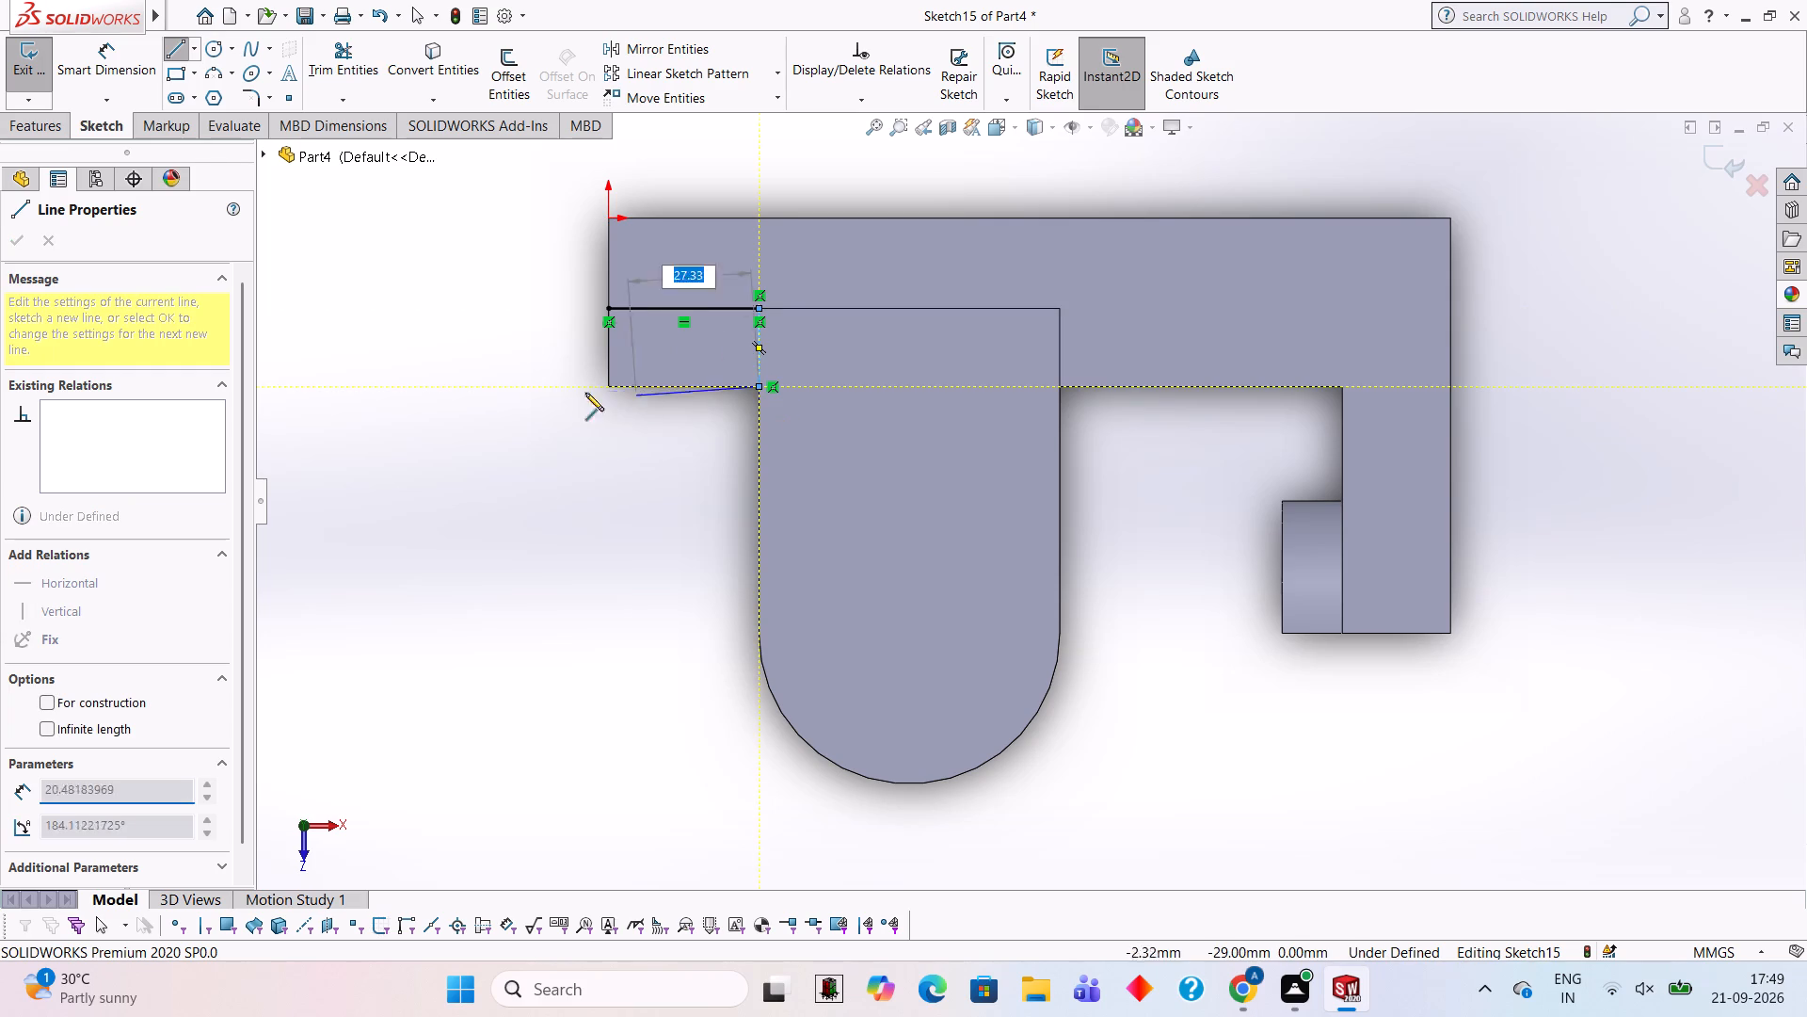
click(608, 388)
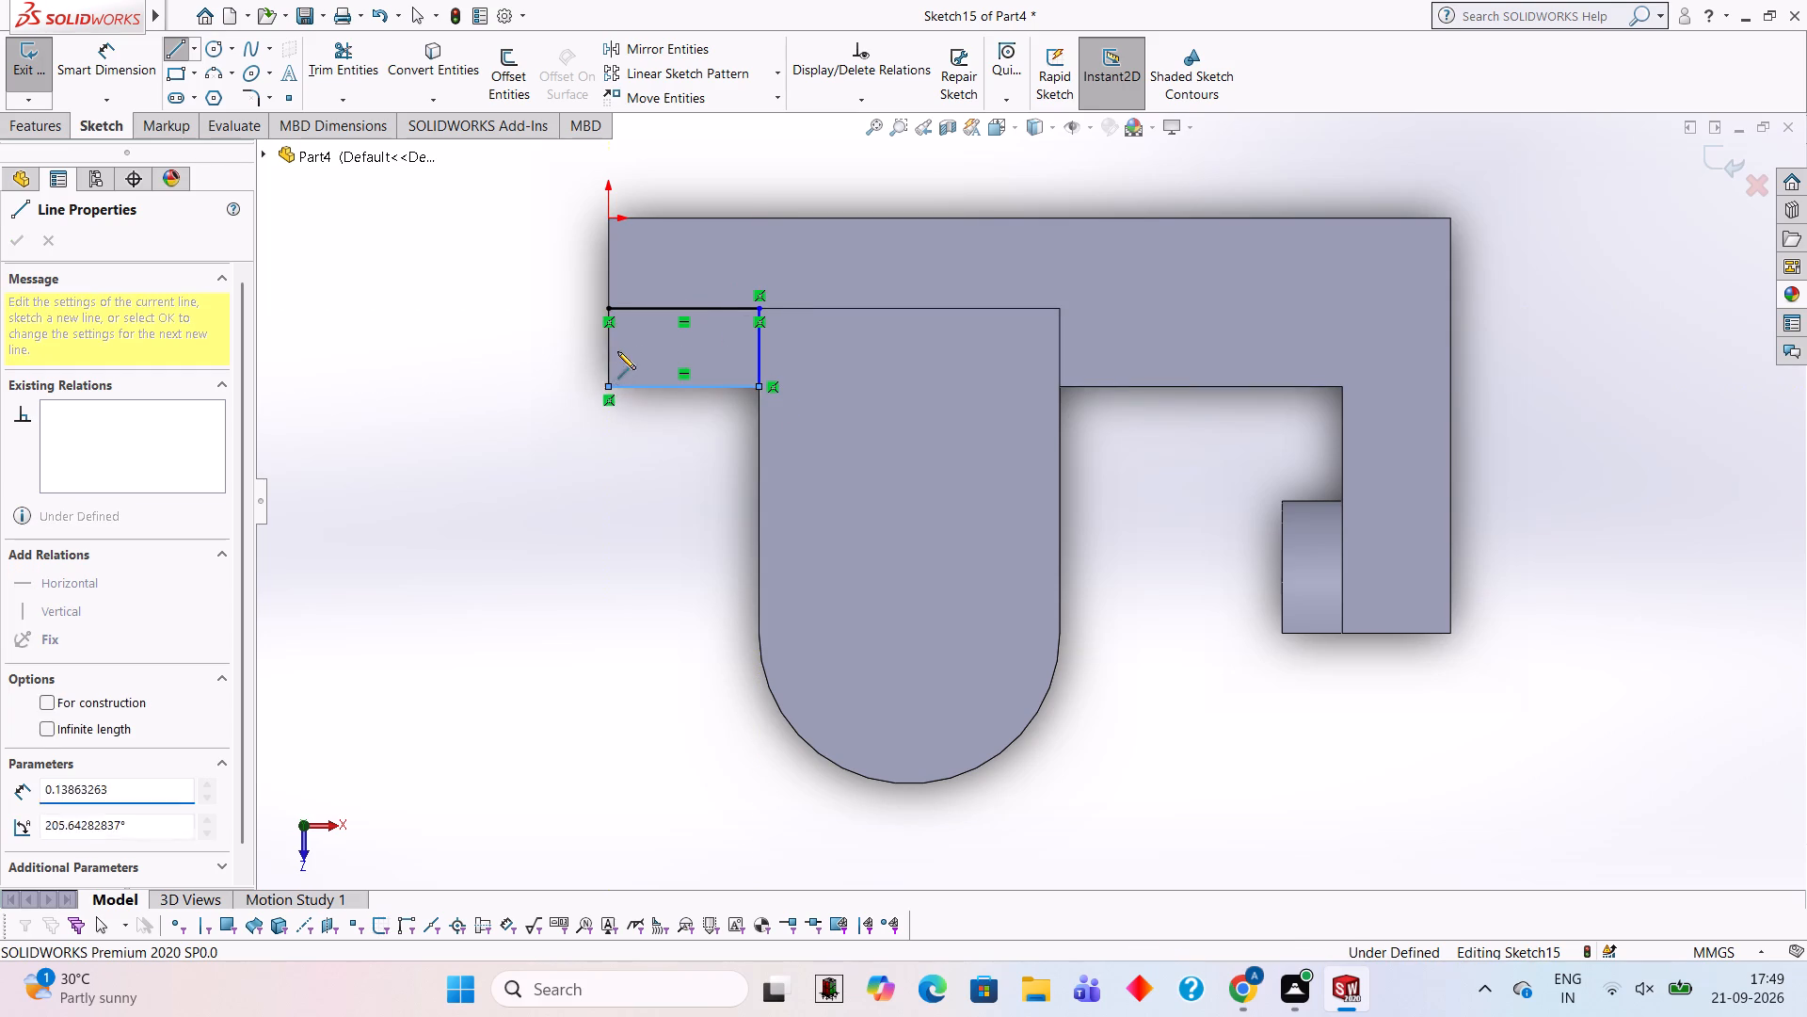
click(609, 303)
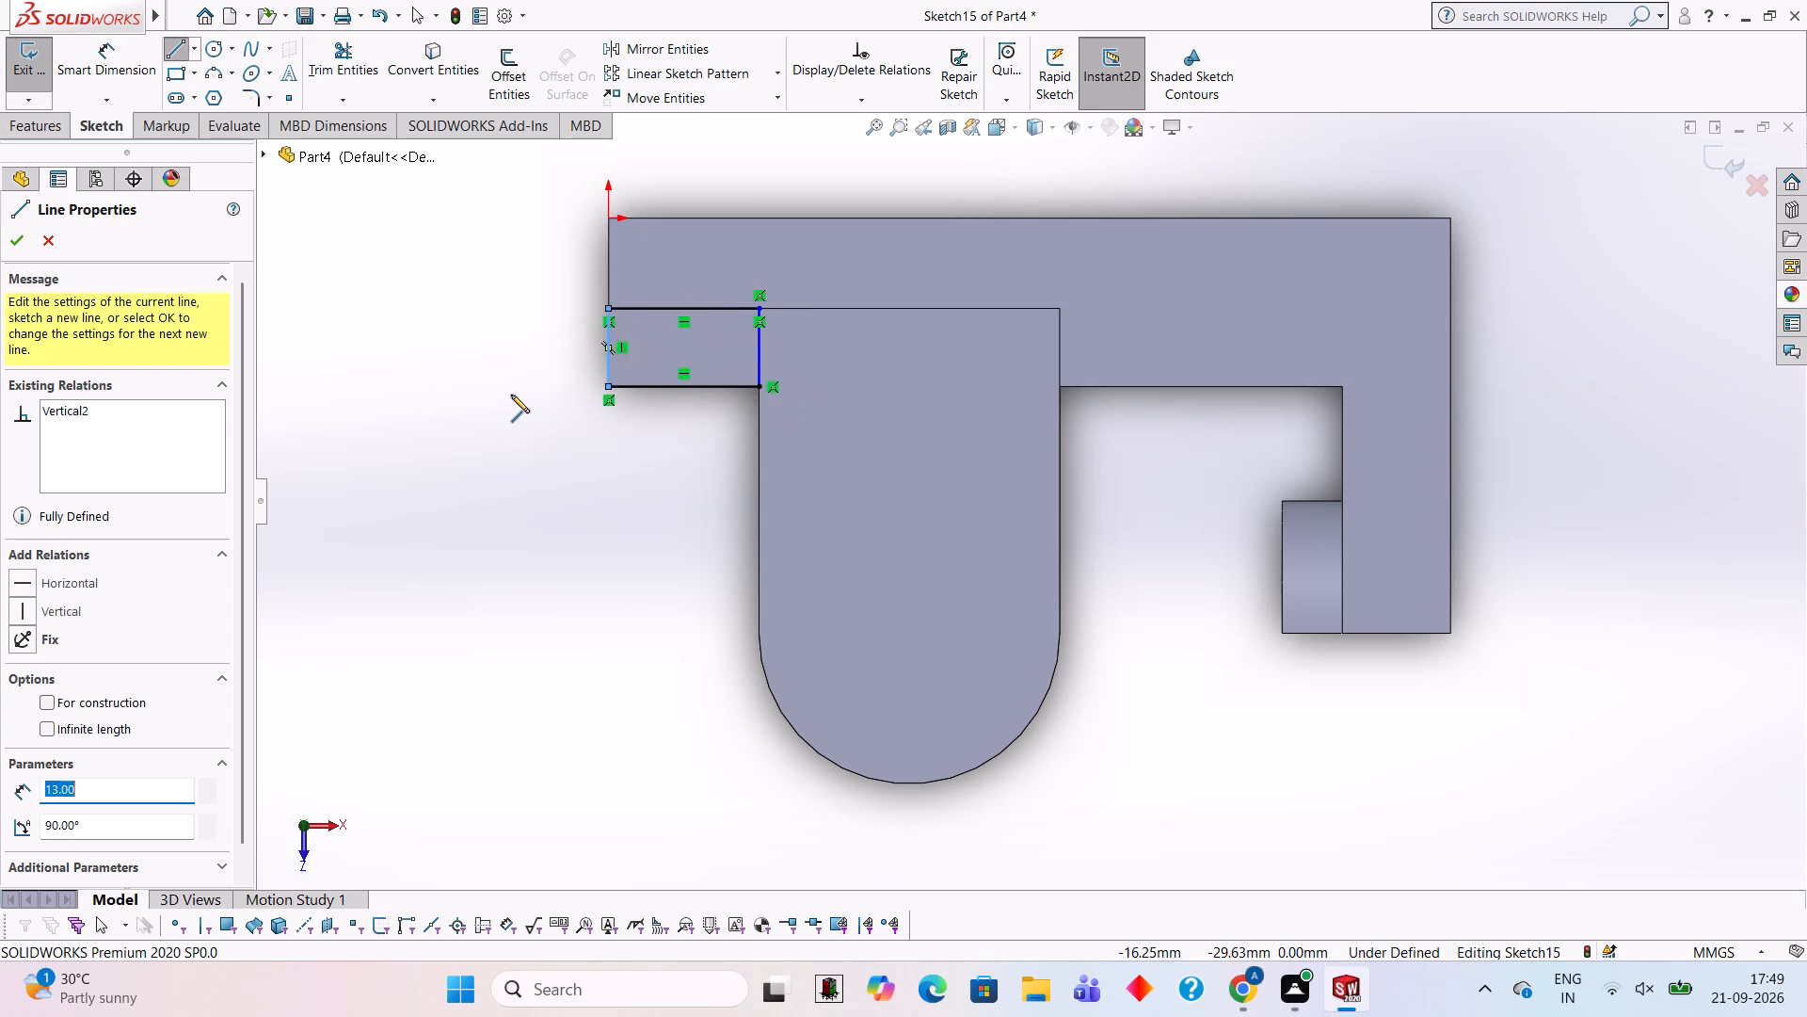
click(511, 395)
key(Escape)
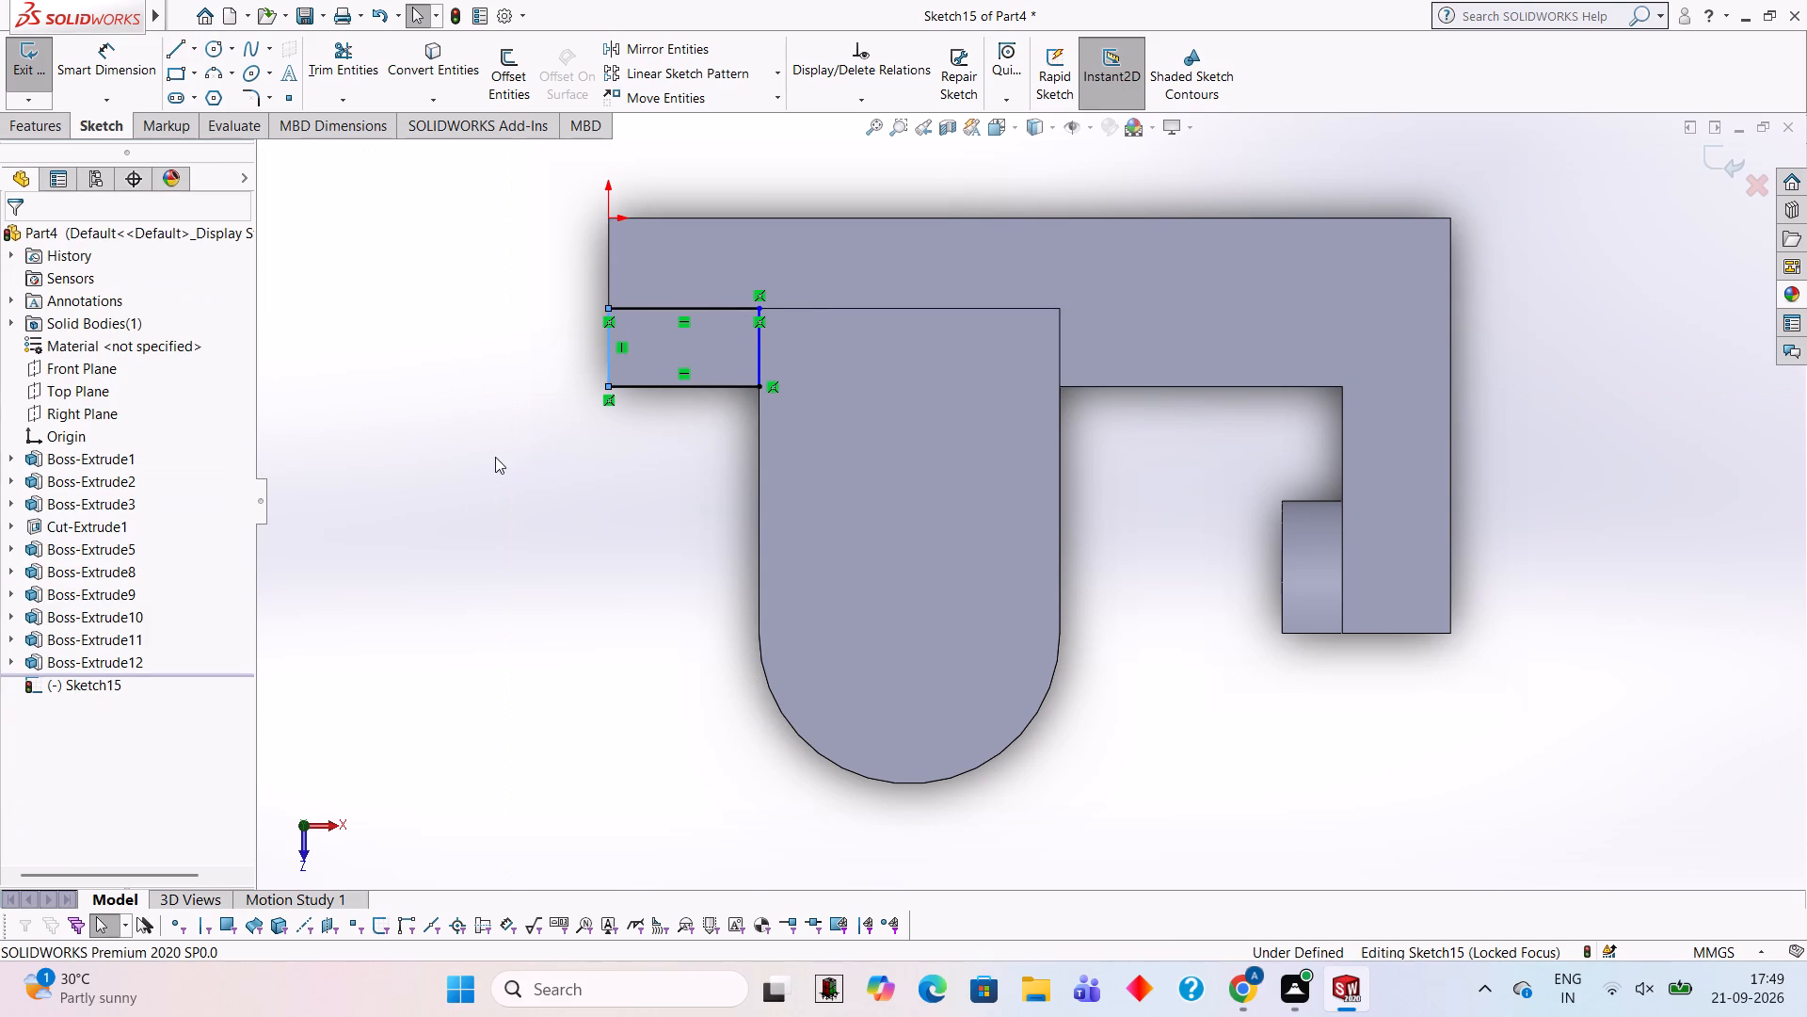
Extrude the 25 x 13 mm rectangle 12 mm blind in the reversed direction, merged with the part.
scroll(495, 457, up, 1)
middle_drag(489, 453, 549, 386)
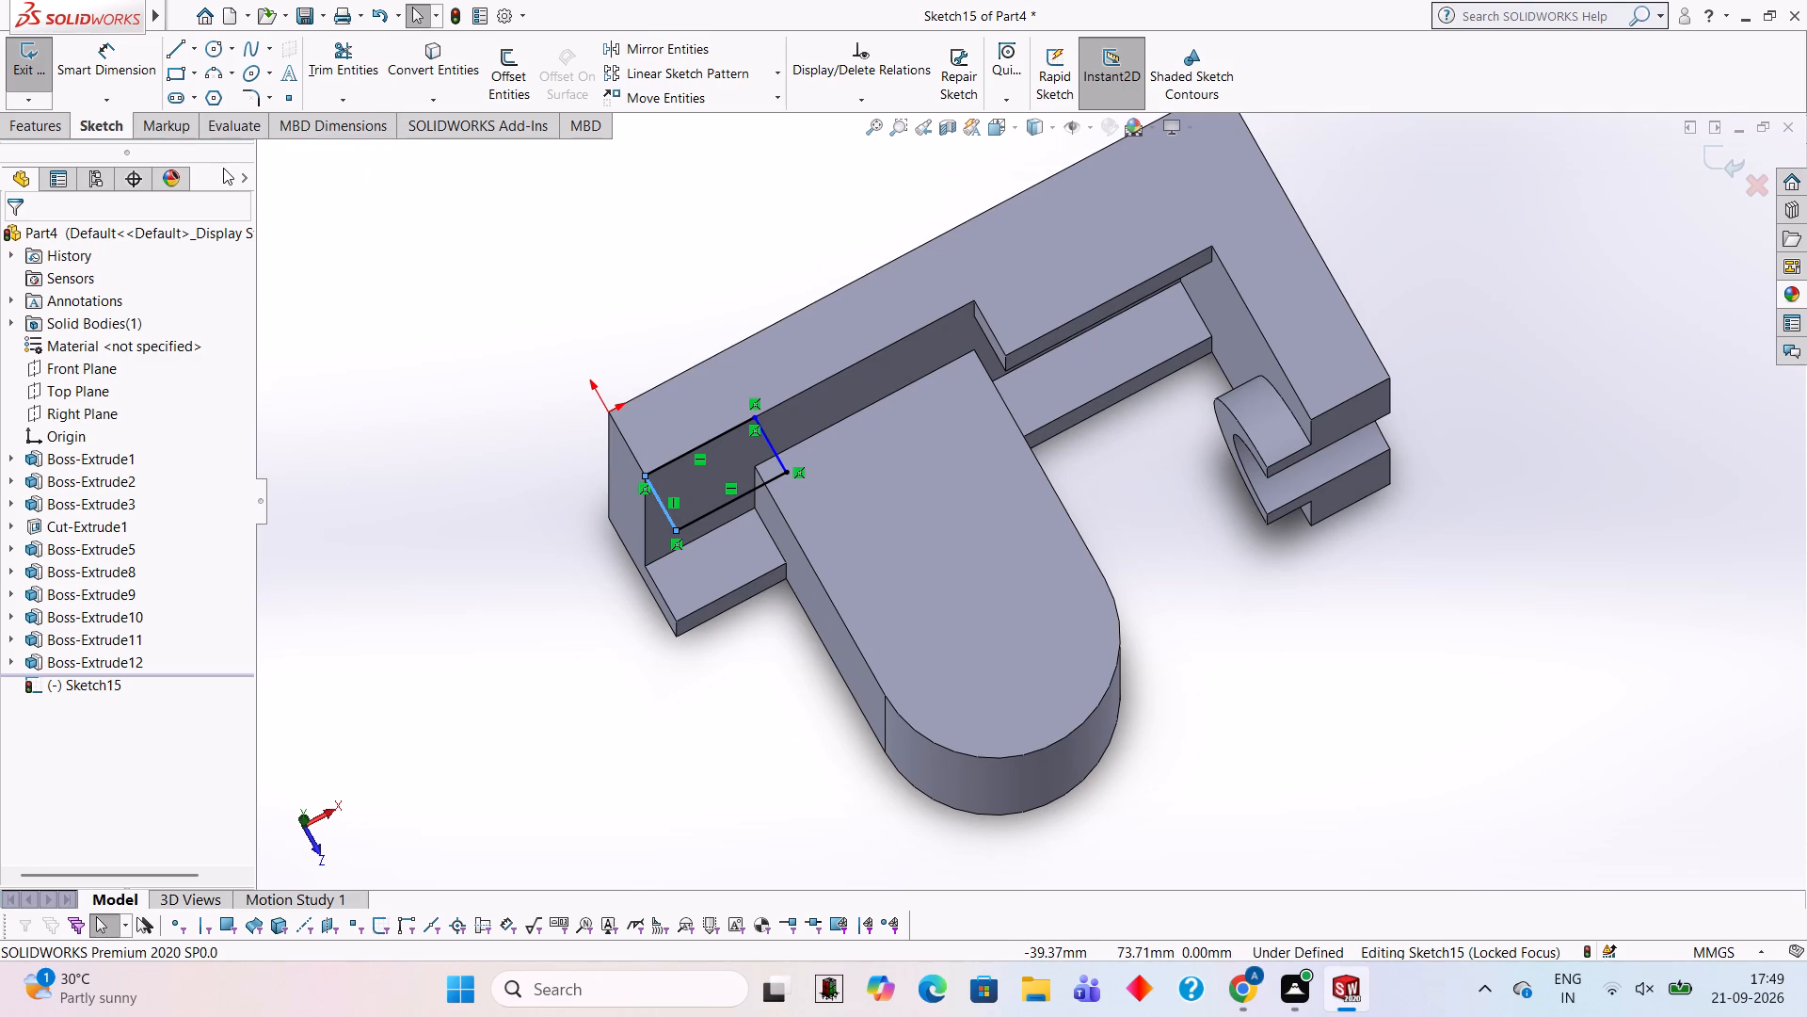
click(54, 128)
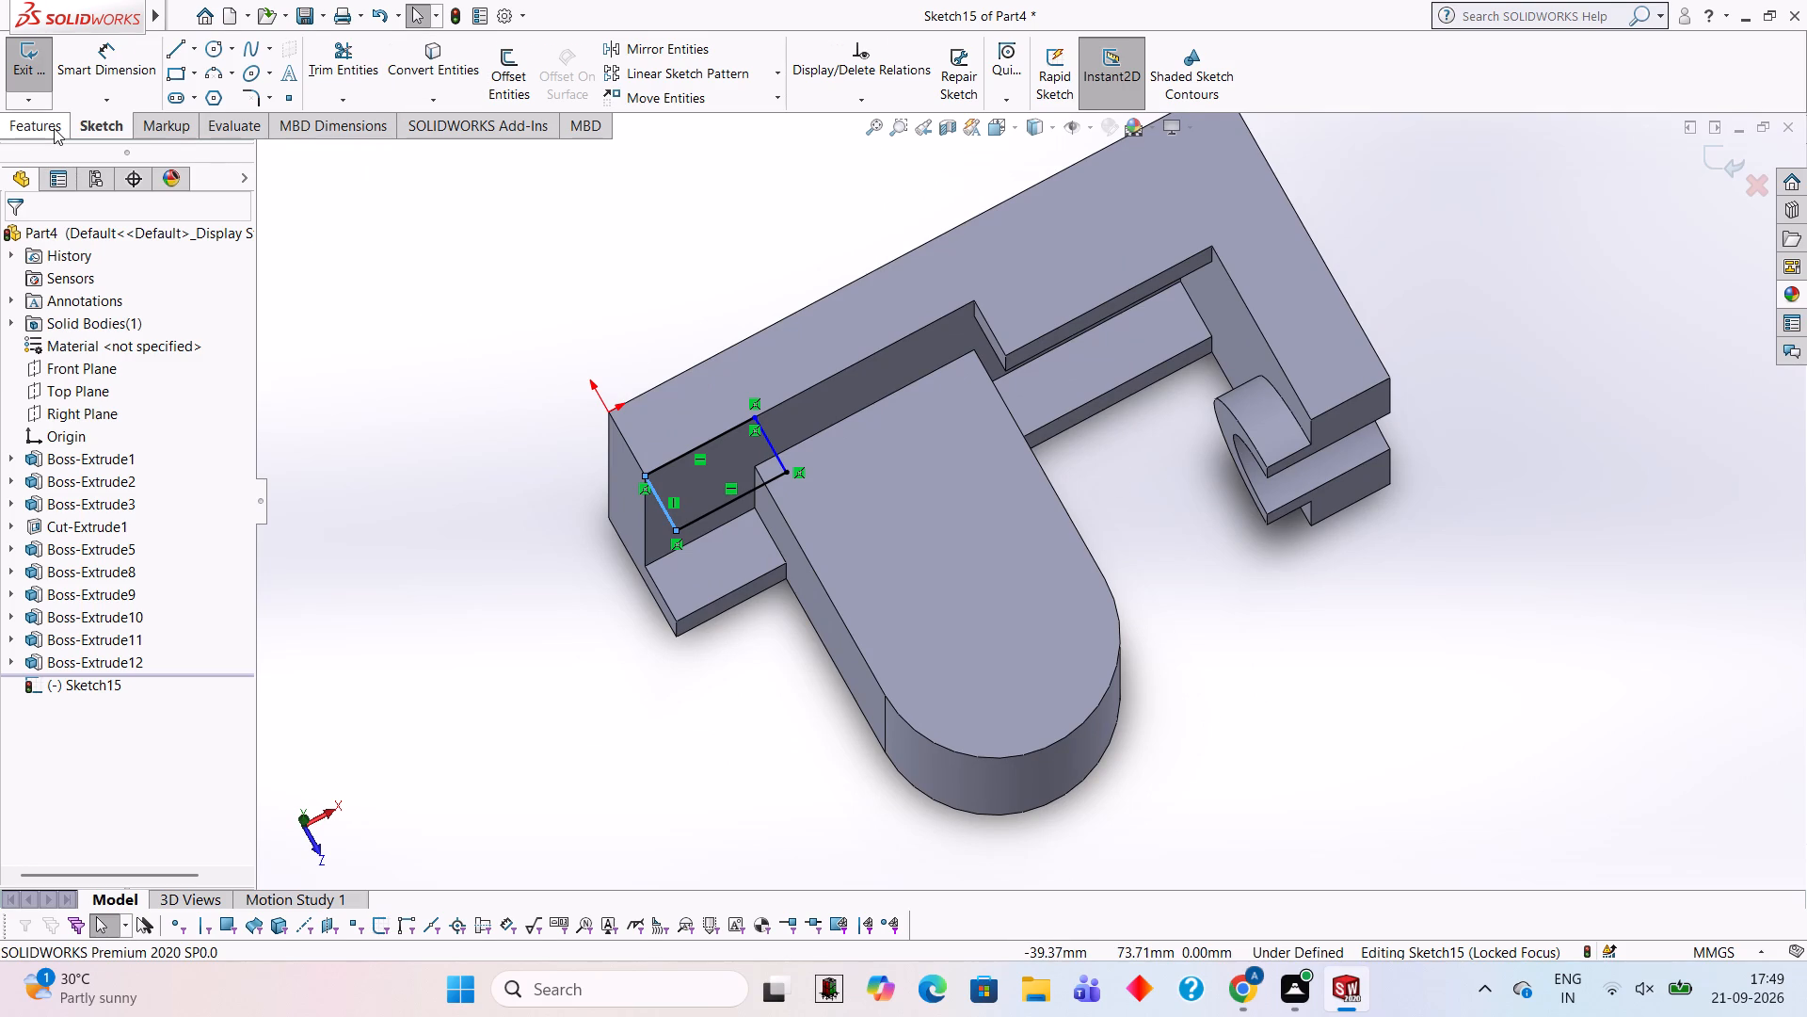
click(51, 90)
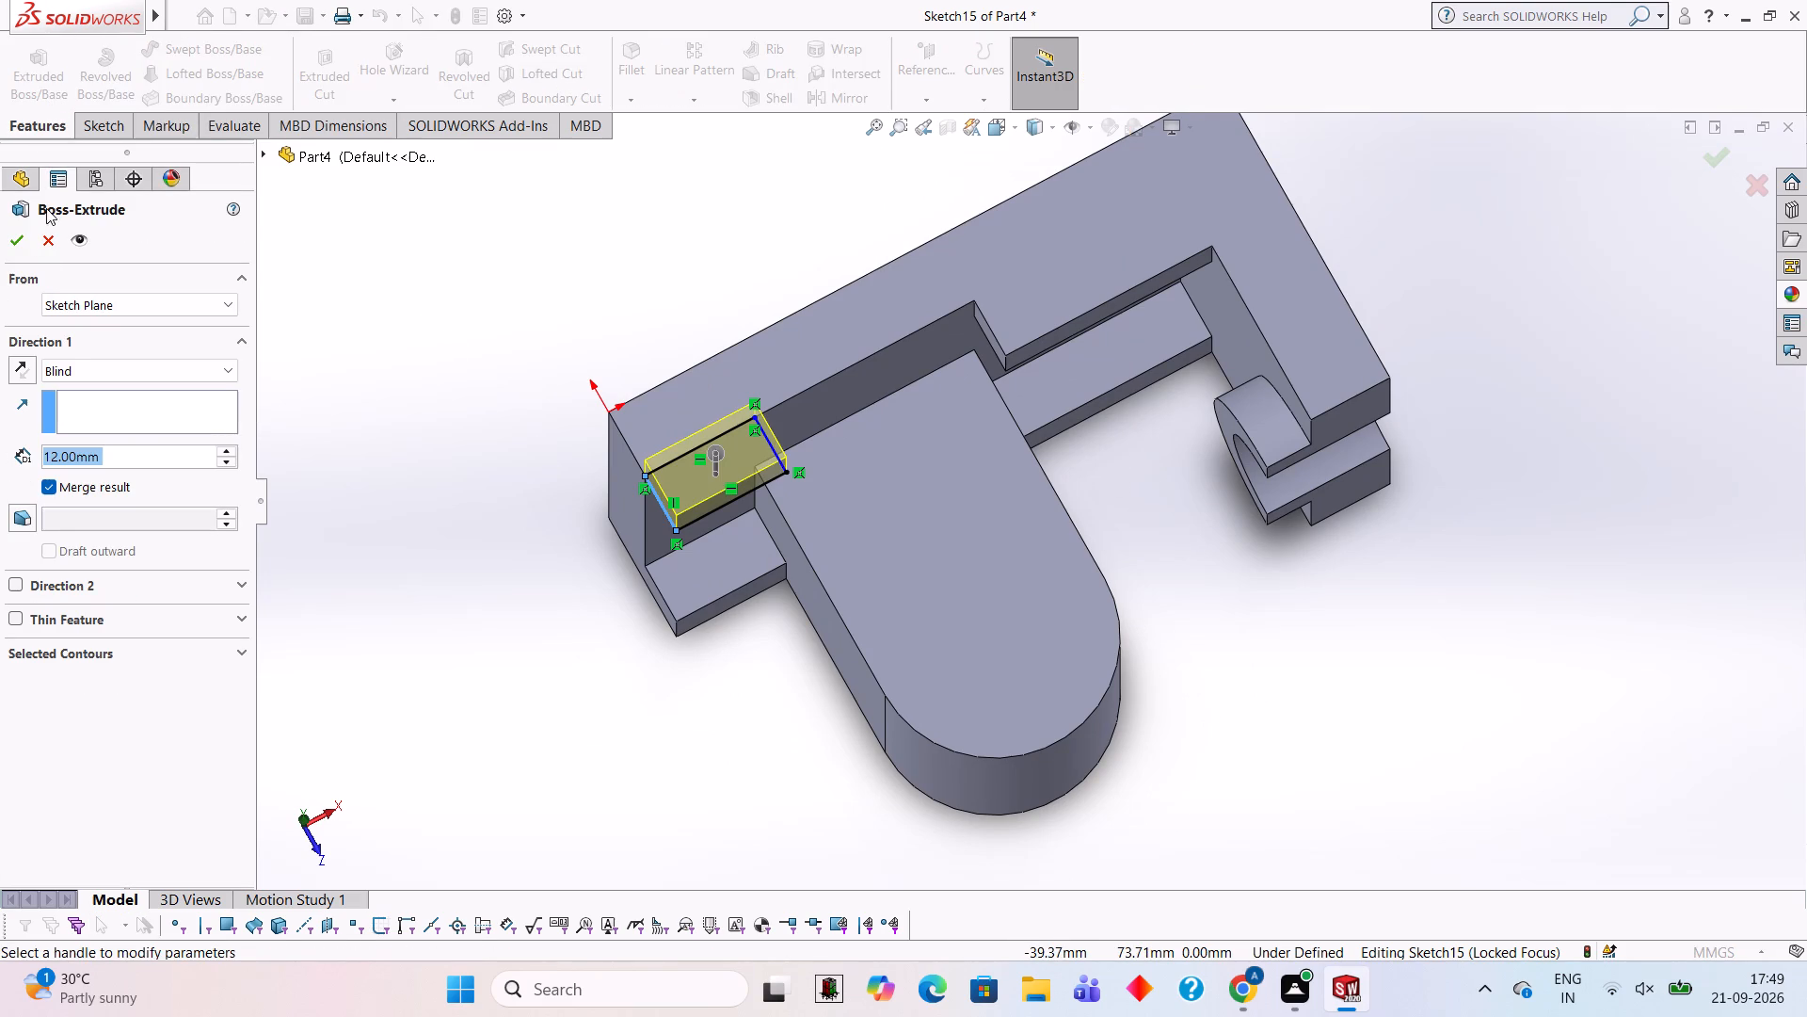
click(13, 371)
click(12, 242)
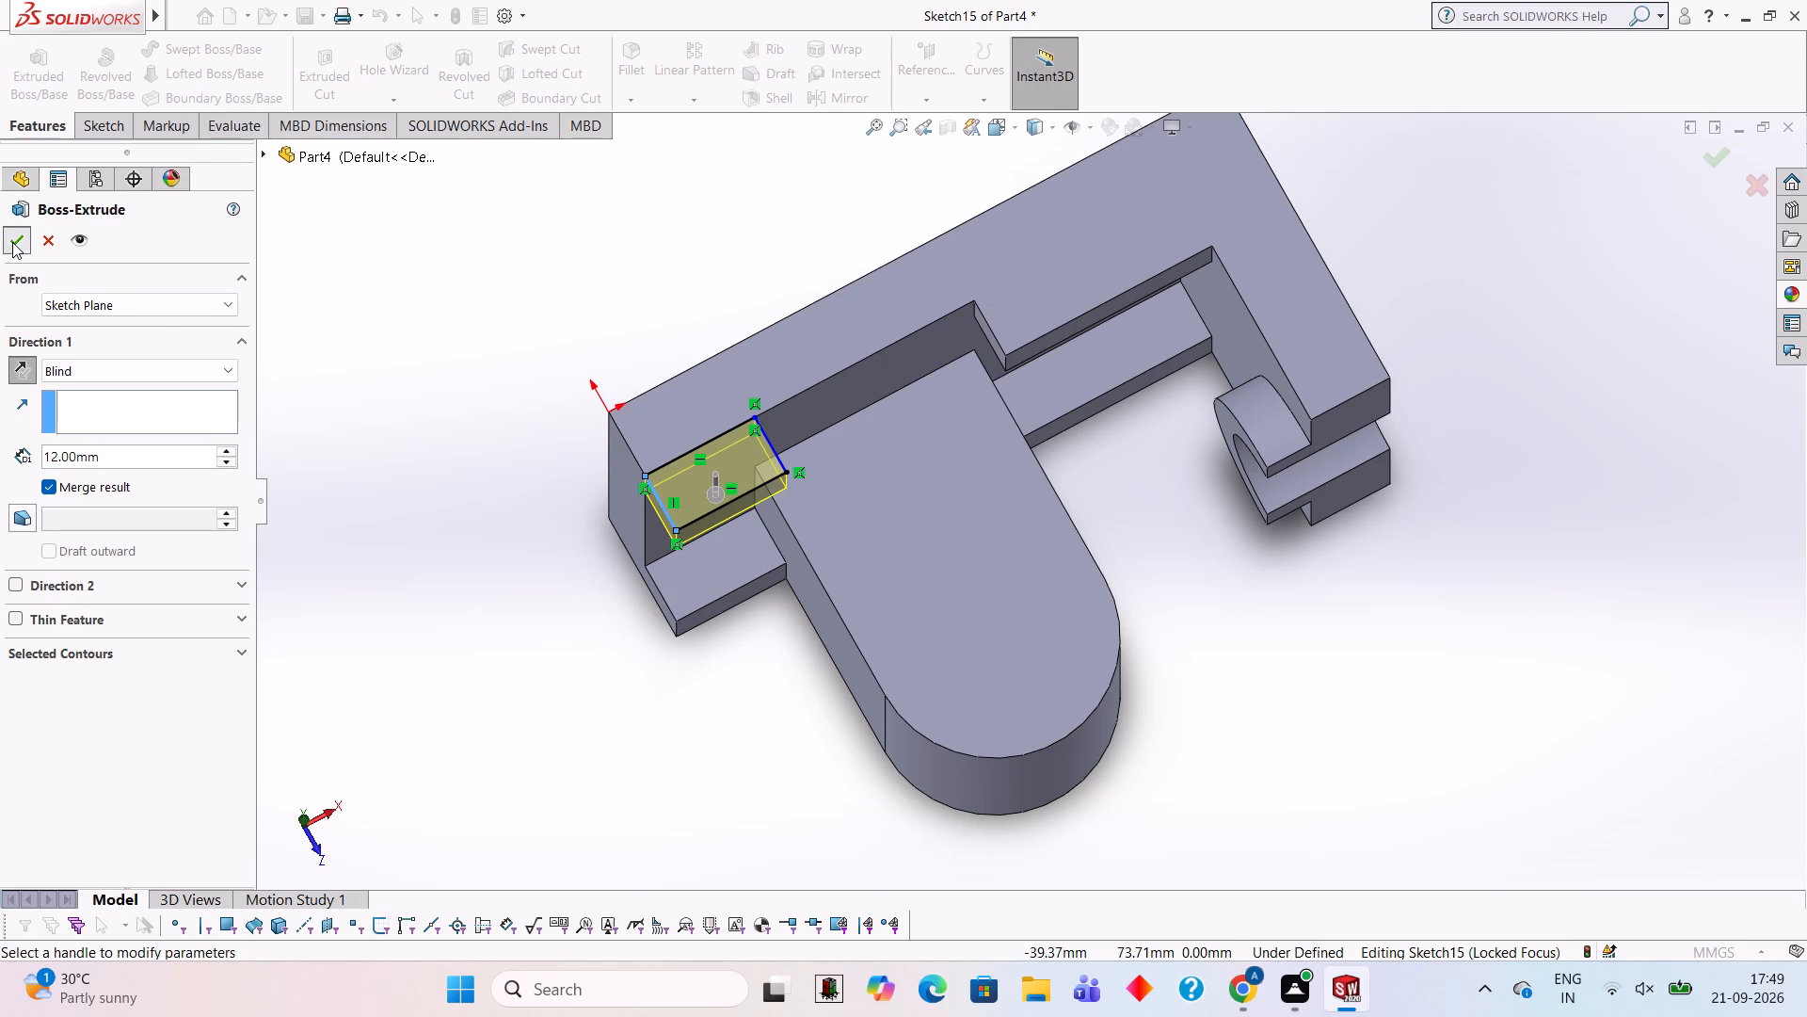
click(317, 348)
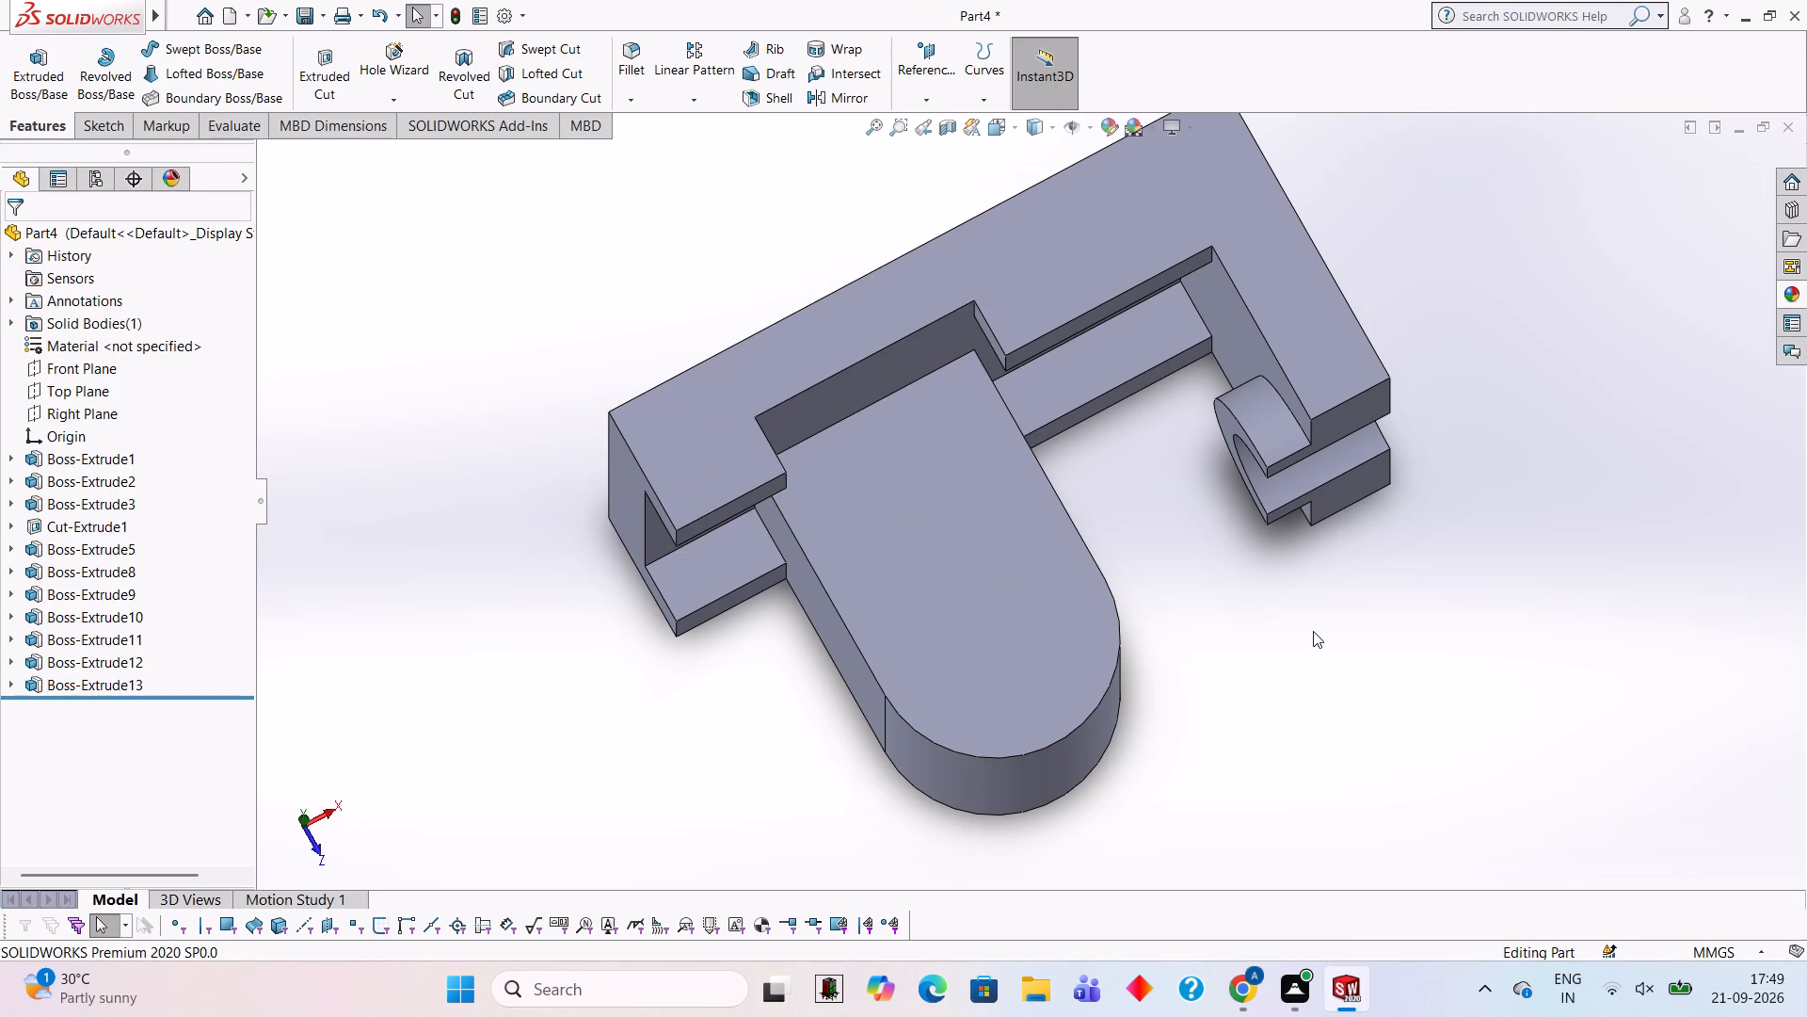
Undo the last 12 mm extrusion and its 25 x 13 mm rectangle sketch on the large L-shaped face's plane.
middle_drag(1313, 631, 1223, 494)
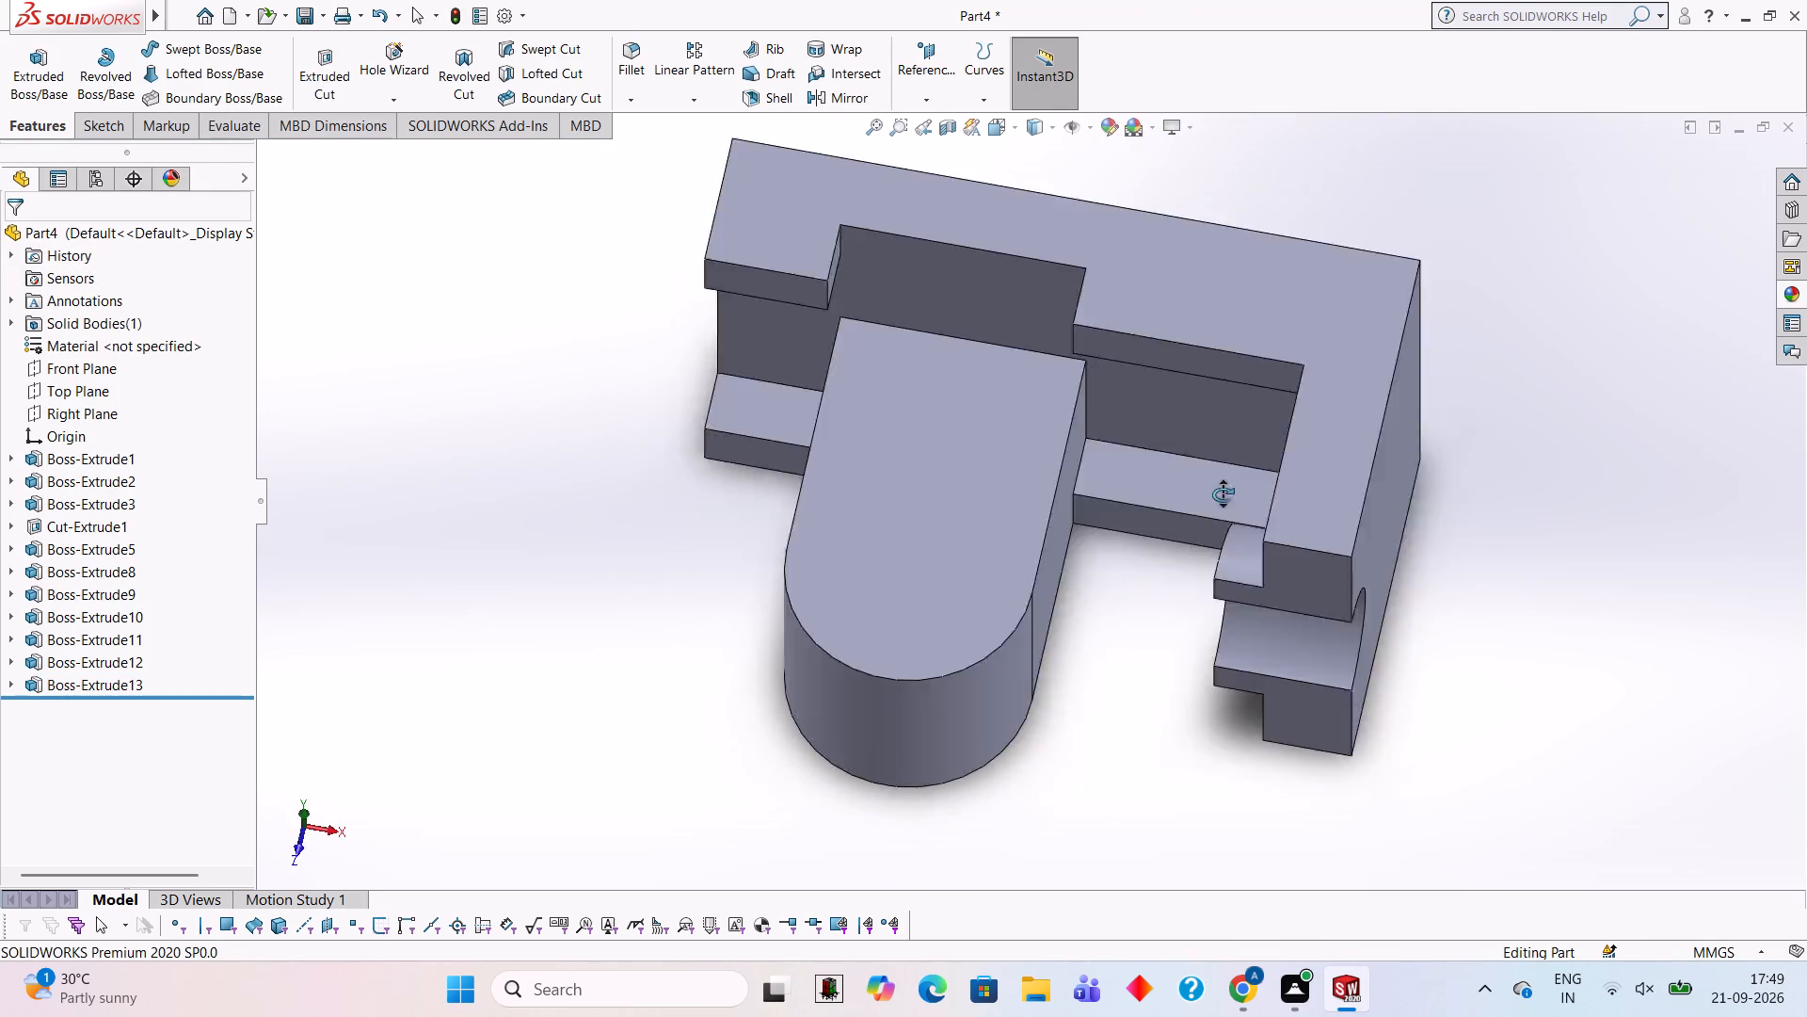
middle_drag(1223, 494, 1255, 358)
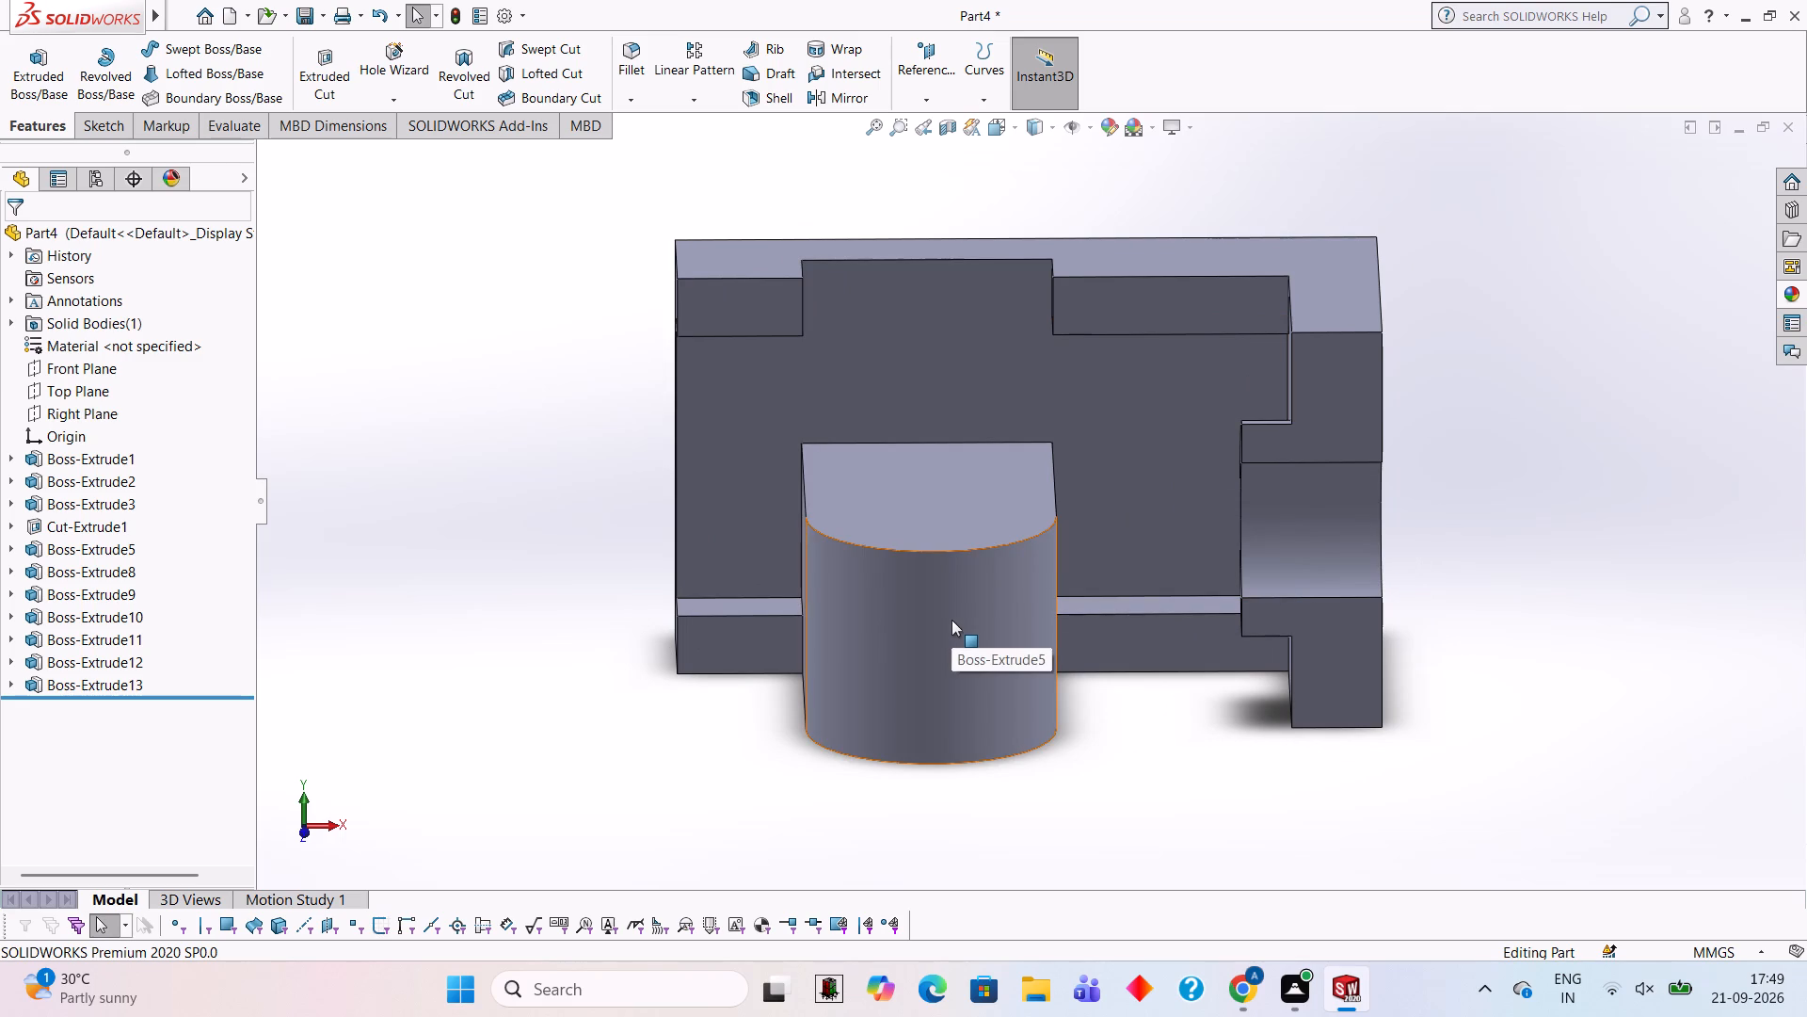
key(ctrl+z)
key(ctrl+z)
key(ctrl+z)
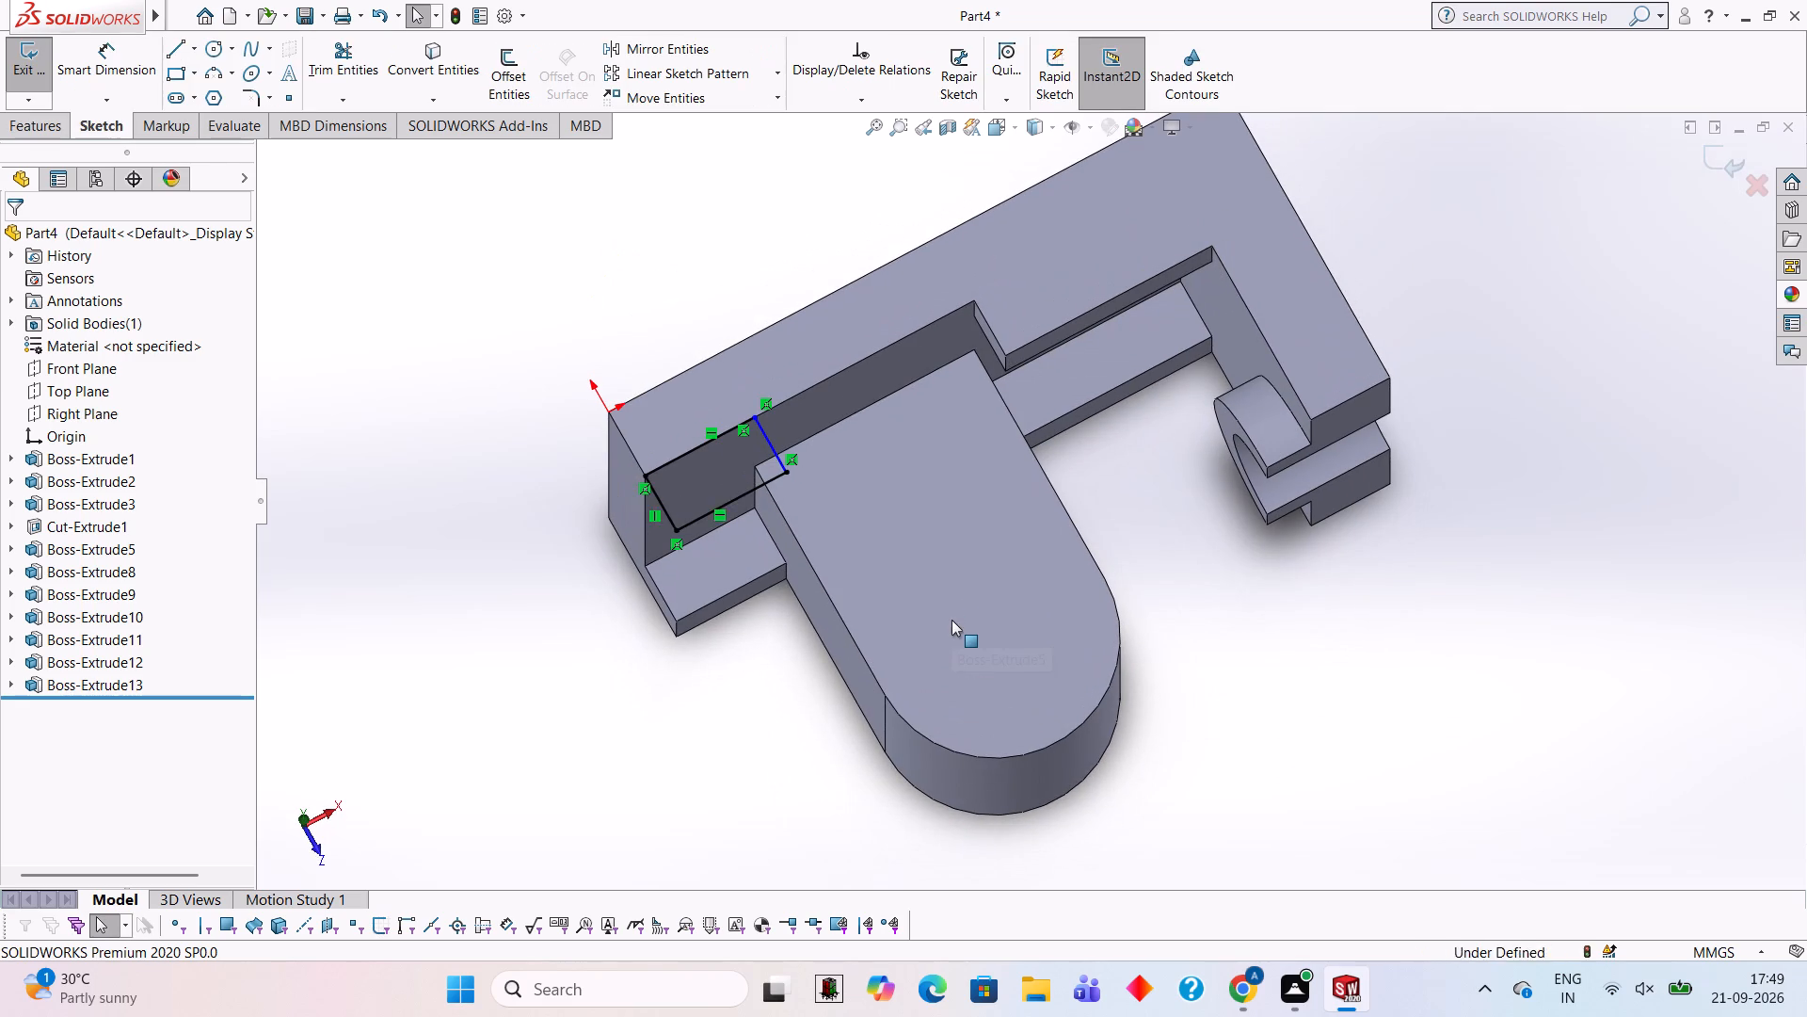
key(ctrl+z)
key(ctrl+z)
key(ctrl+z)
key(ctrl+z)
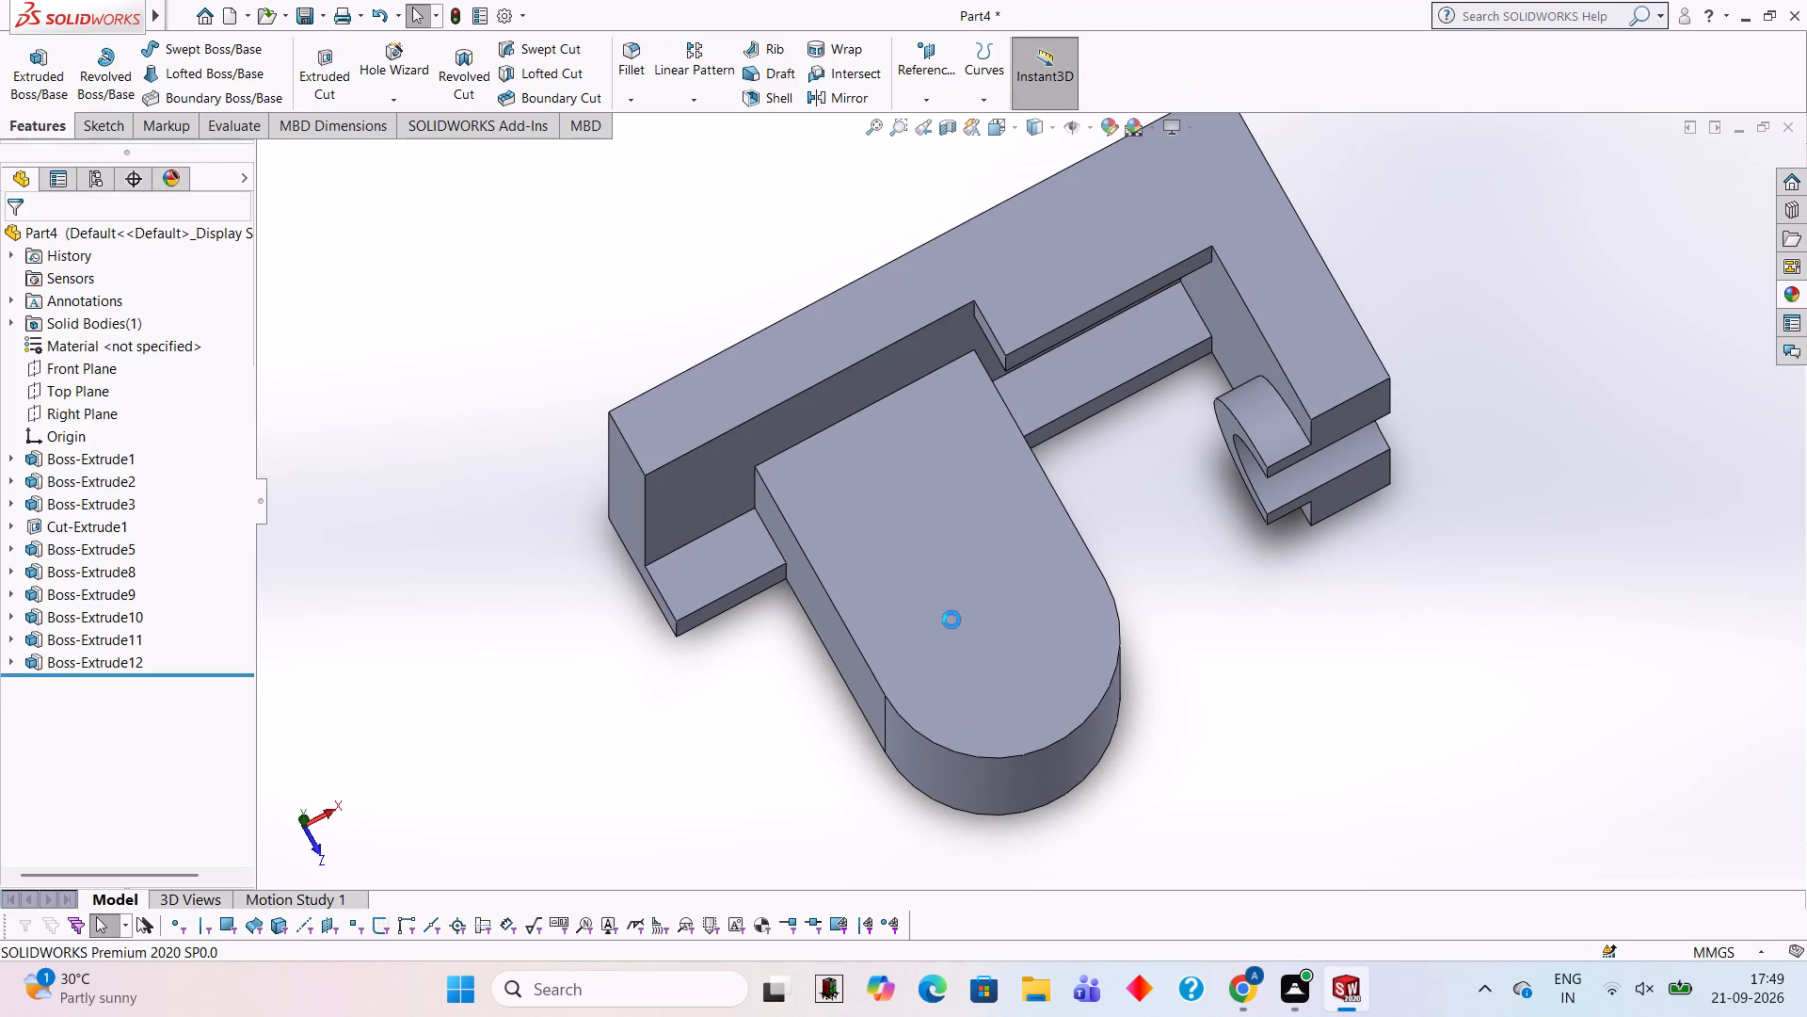
Undo the earlier 12 mm step extrusion, its rectangle sketch and the 22 mm round-ended extrusion, returning to the open round-ended profile sketch.
key(ctrl+z)
key(ctrl+z)
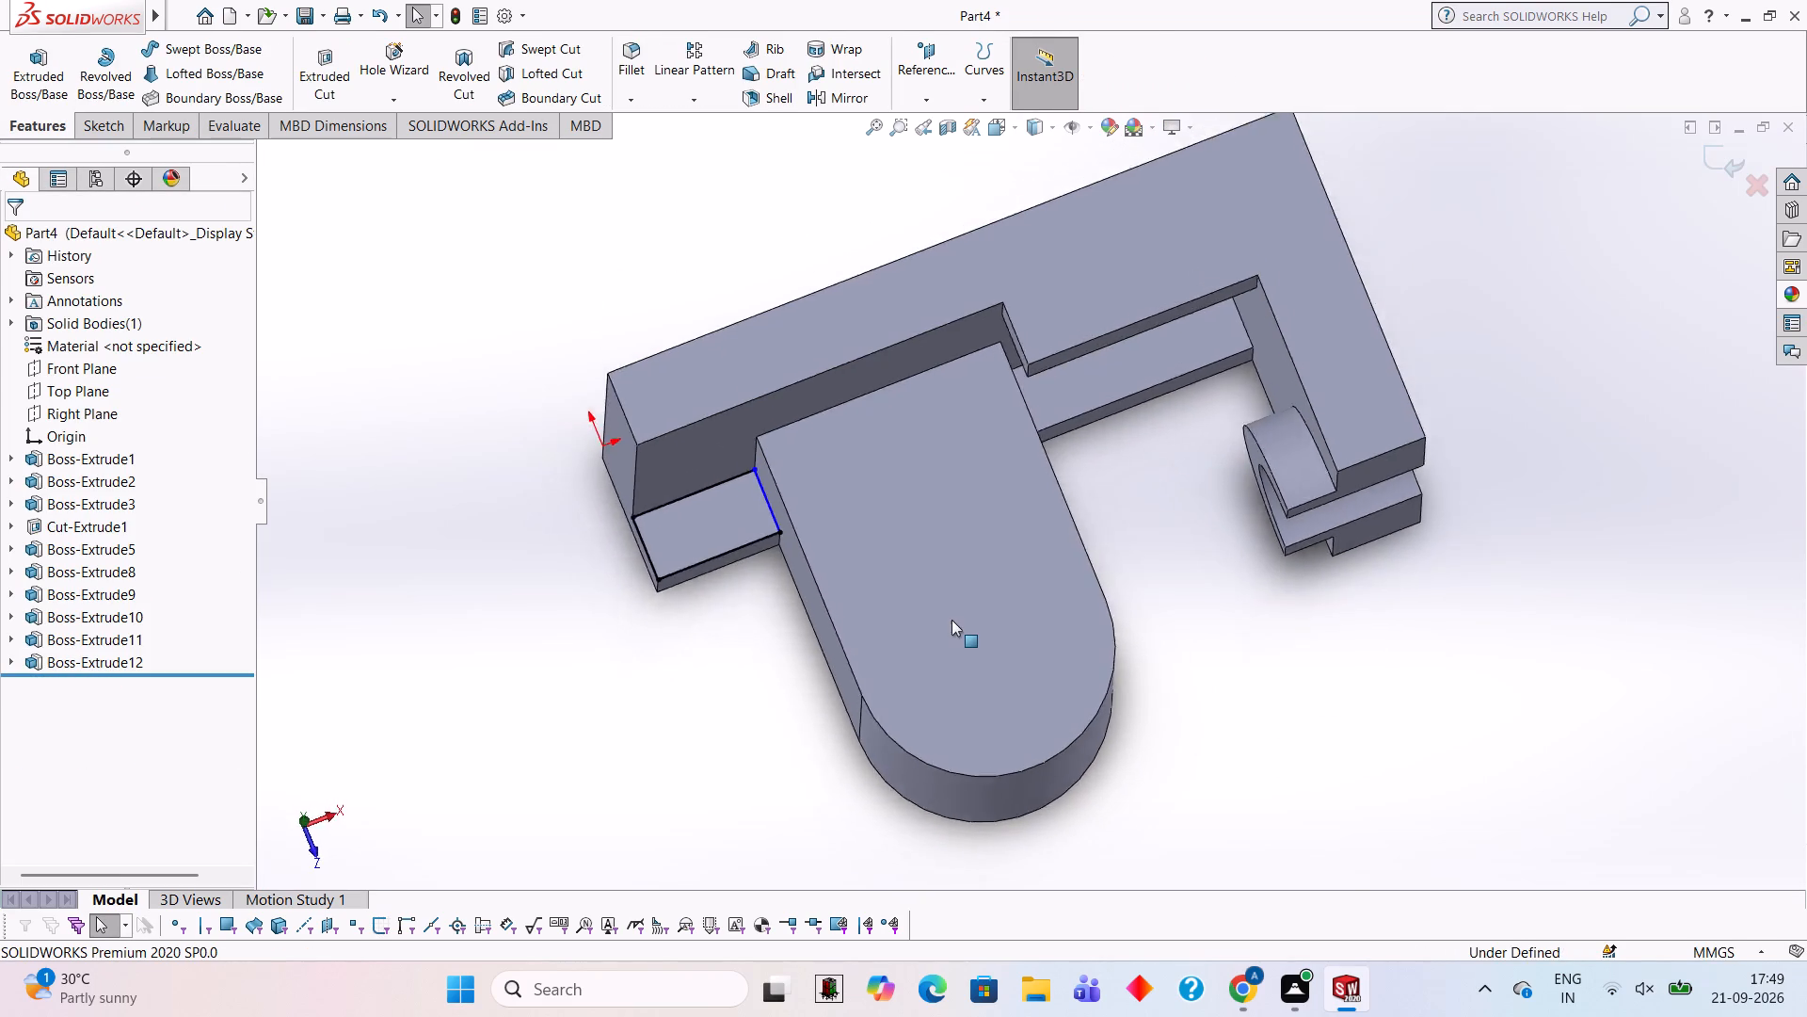
key(ctrl+z)
key(ctrl+z)
key(ctrl+z)
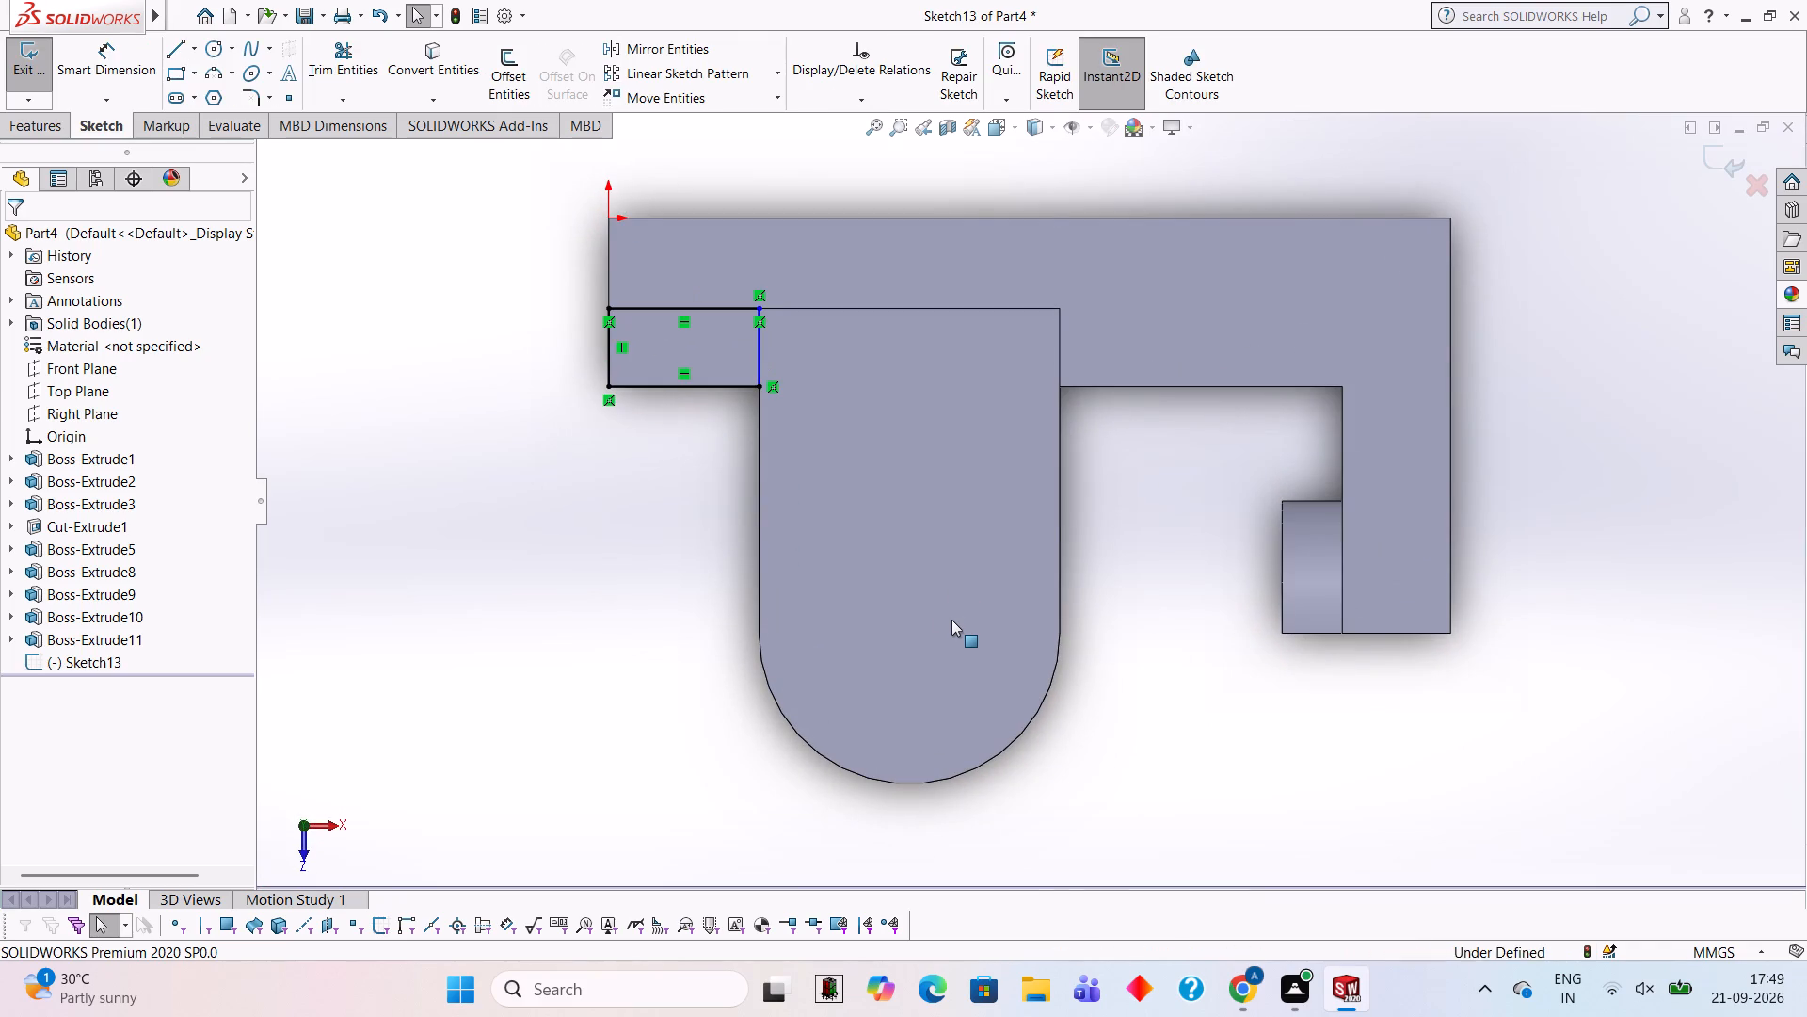
key(ctrl+z)
key(ctrl+z)
key(ctrl+z)
key(ctrl+z)
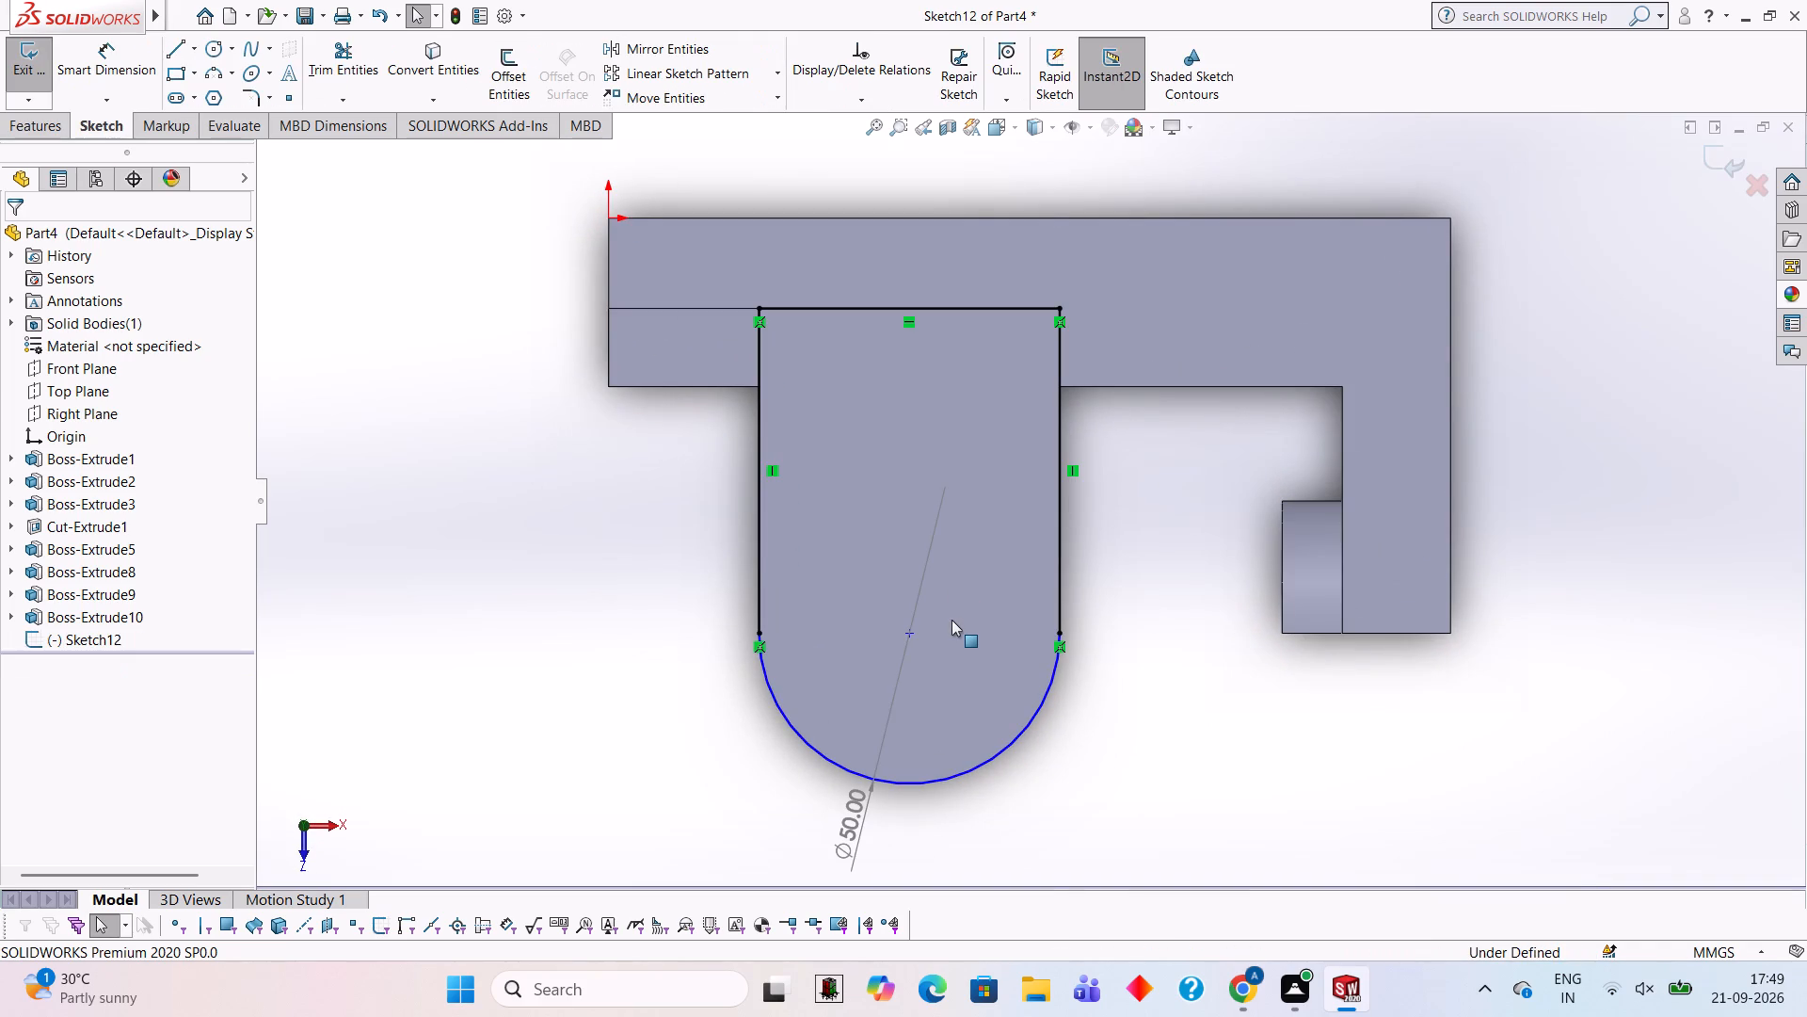
Undo the trims of the inner arc and dividing line in the round-ended profile sketch.
middle_drag(965, 626, 1024, 416)
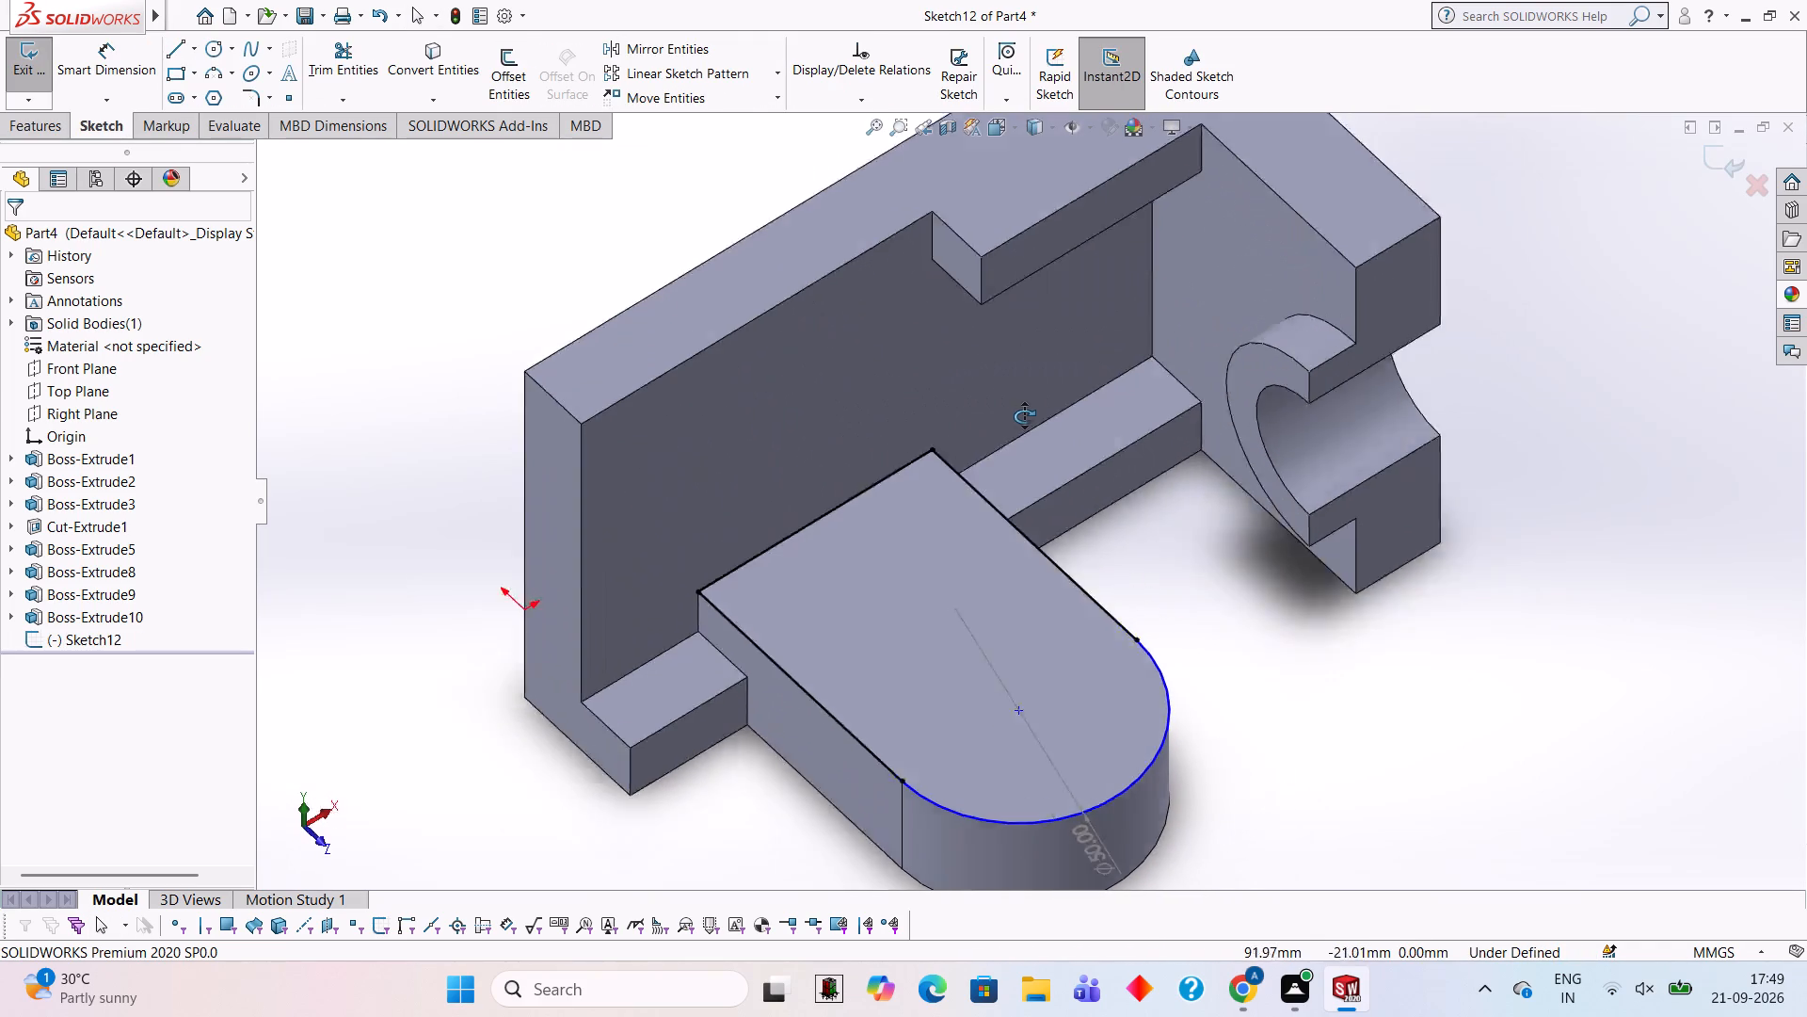
middle_drag(1024, 416, 1019, 414)
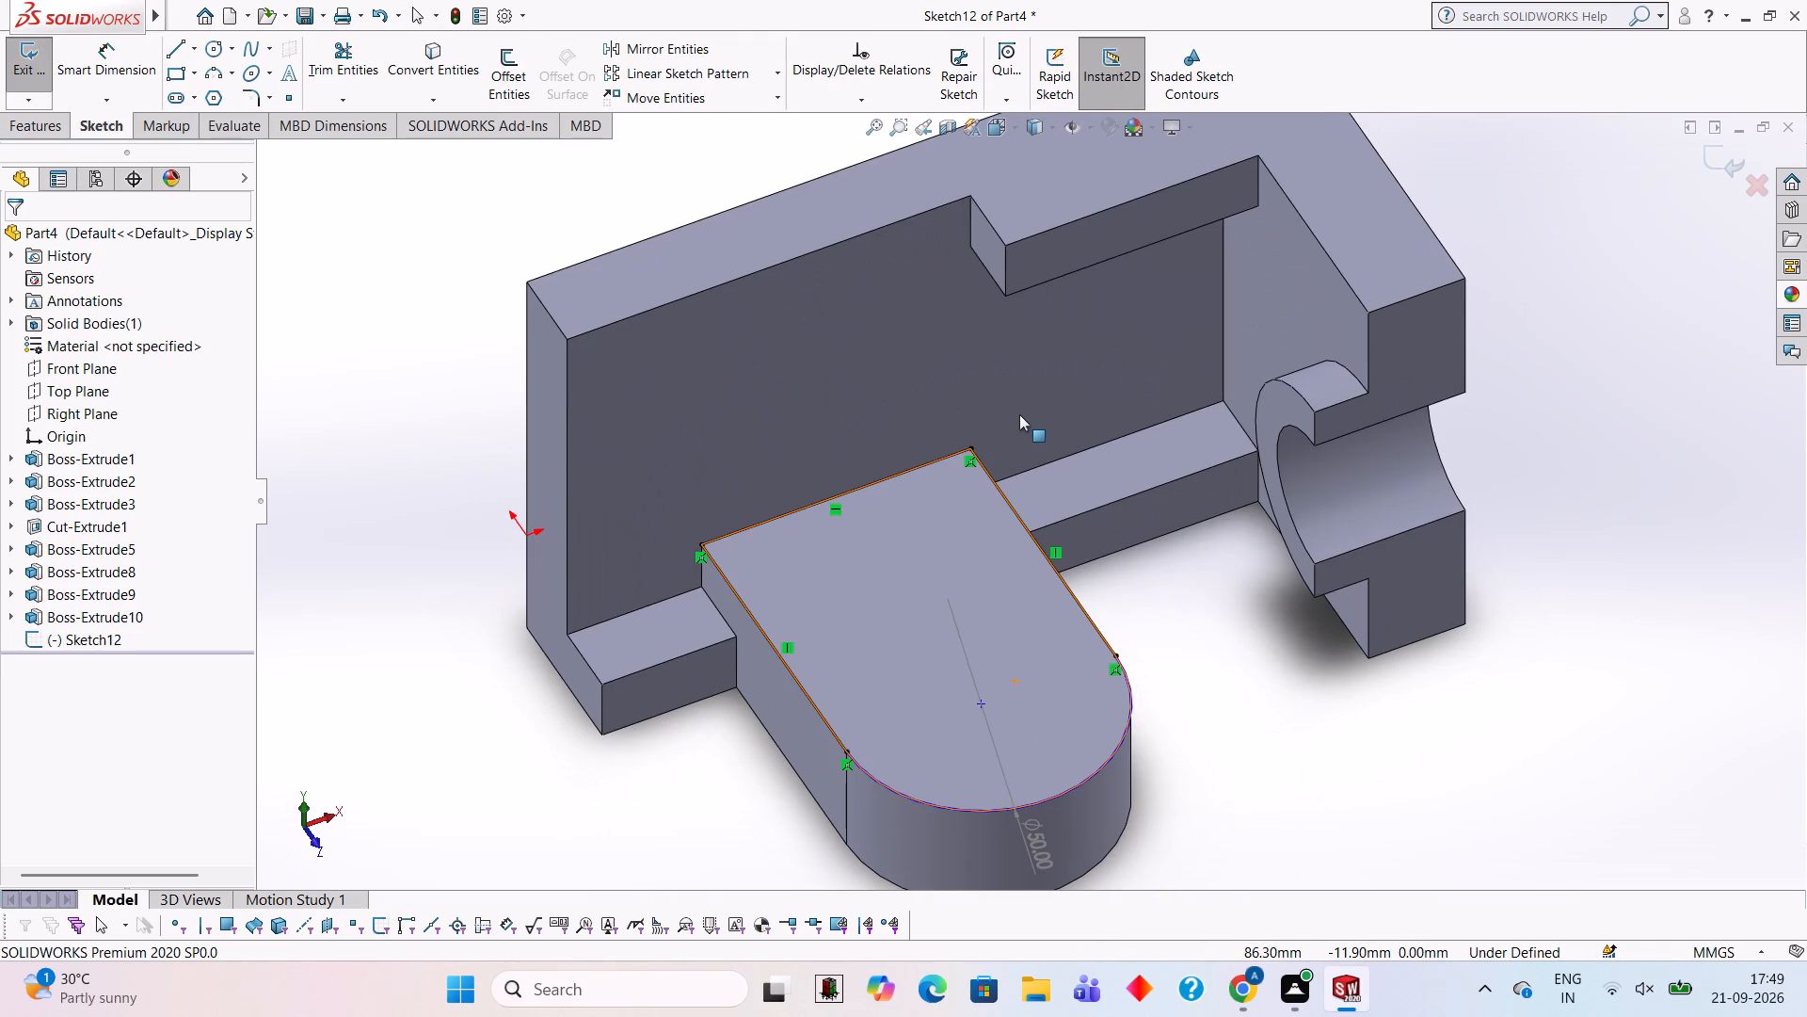
key(ctrl+z)
key(ctrl+z)
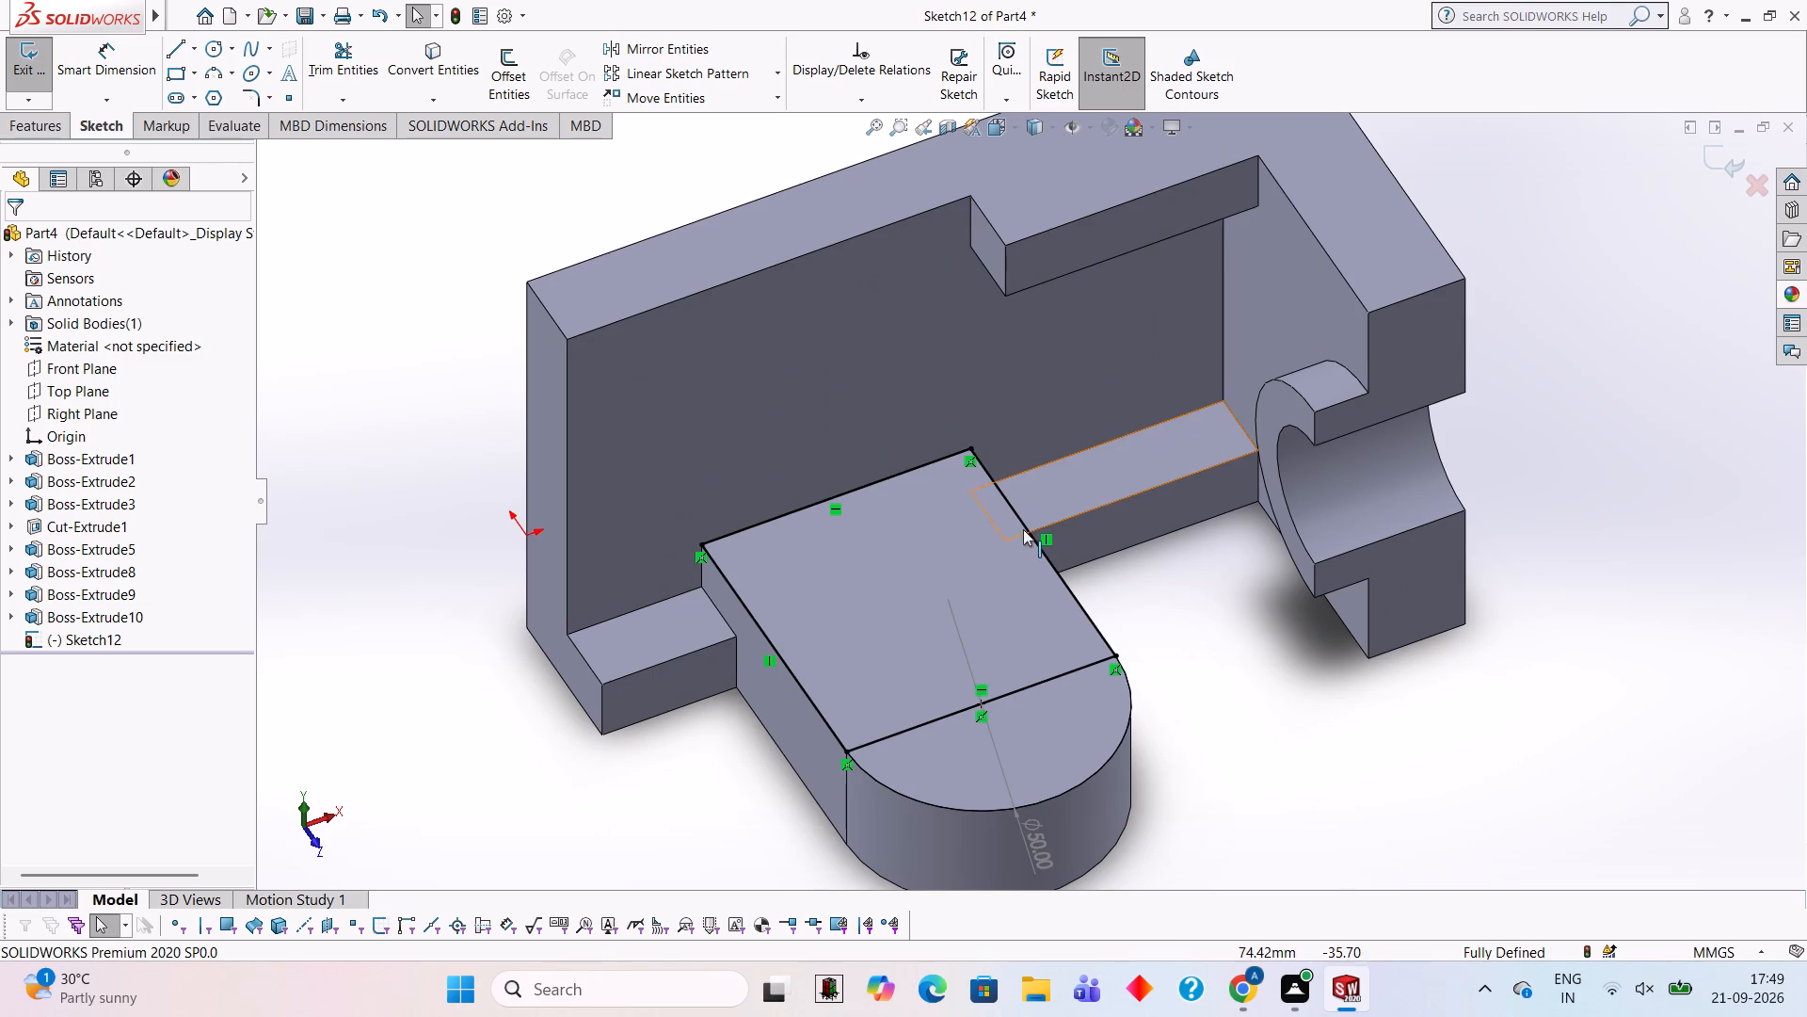
Delete all remaining lines and the arc of the round-ended profile sketch, including its diameter dimension, and exit the emptied sketch.
click(1046, 555)
key(Delete)
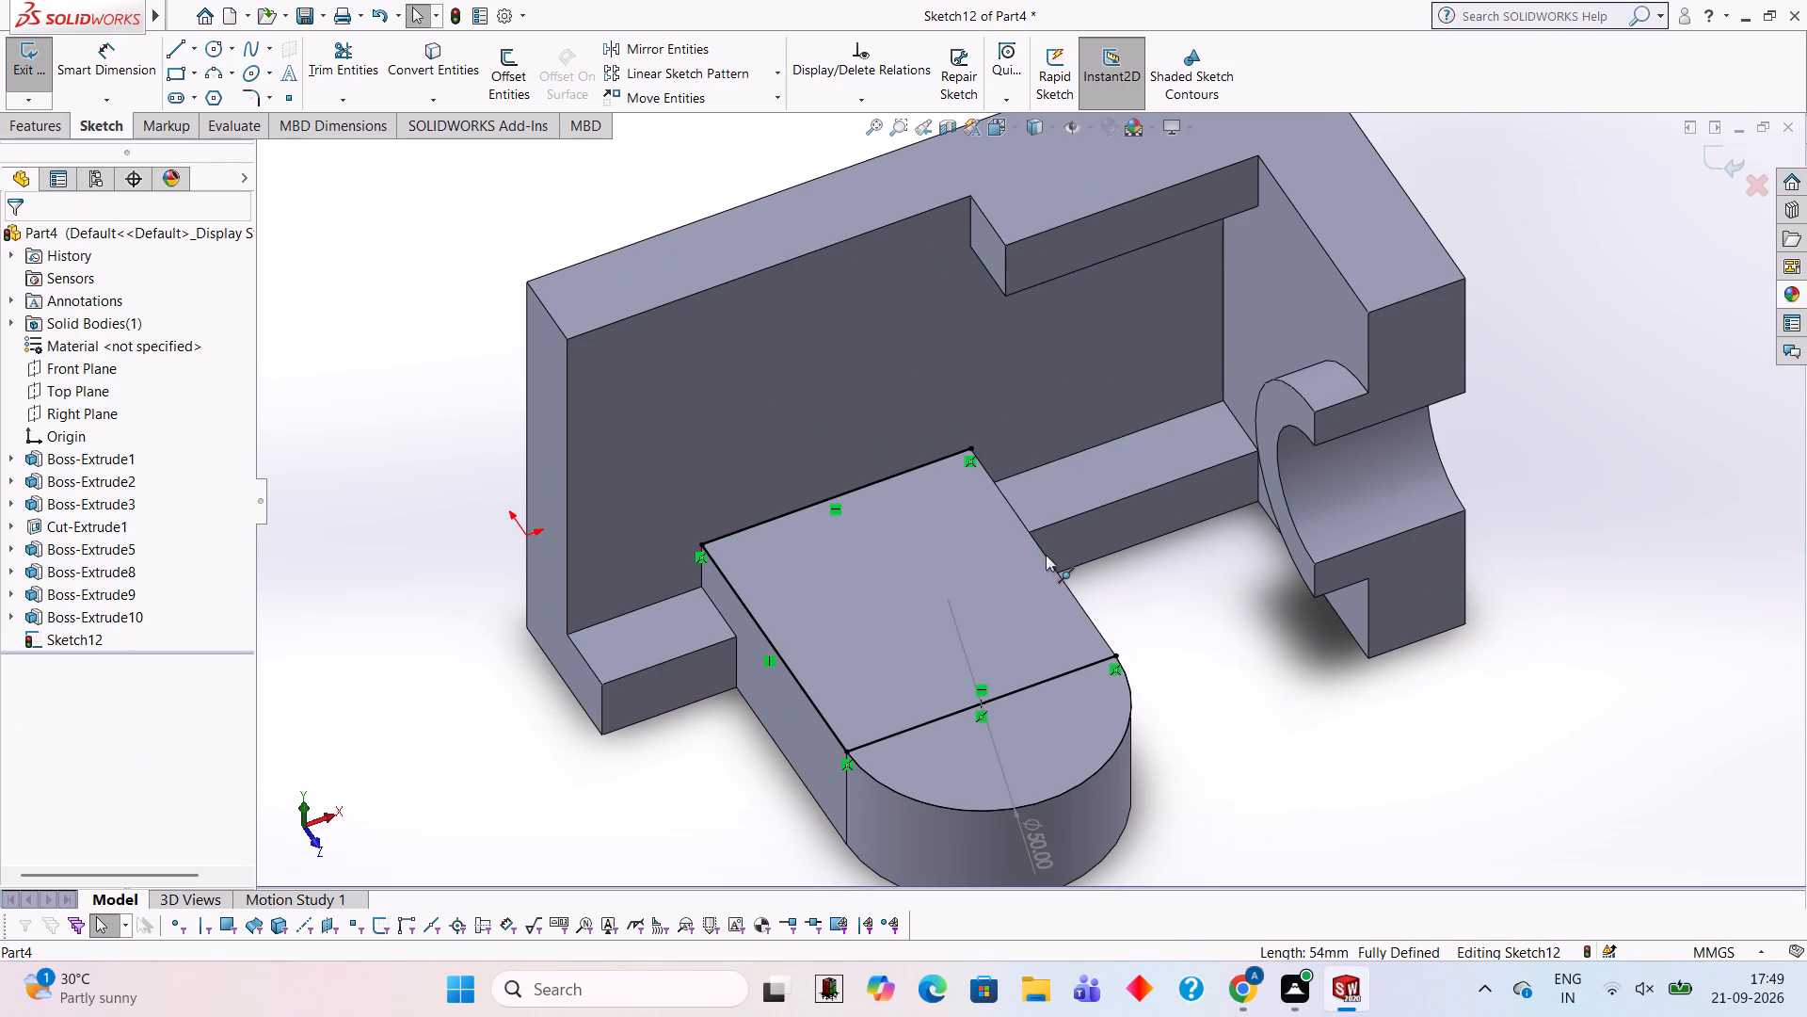
click(1046, 684)
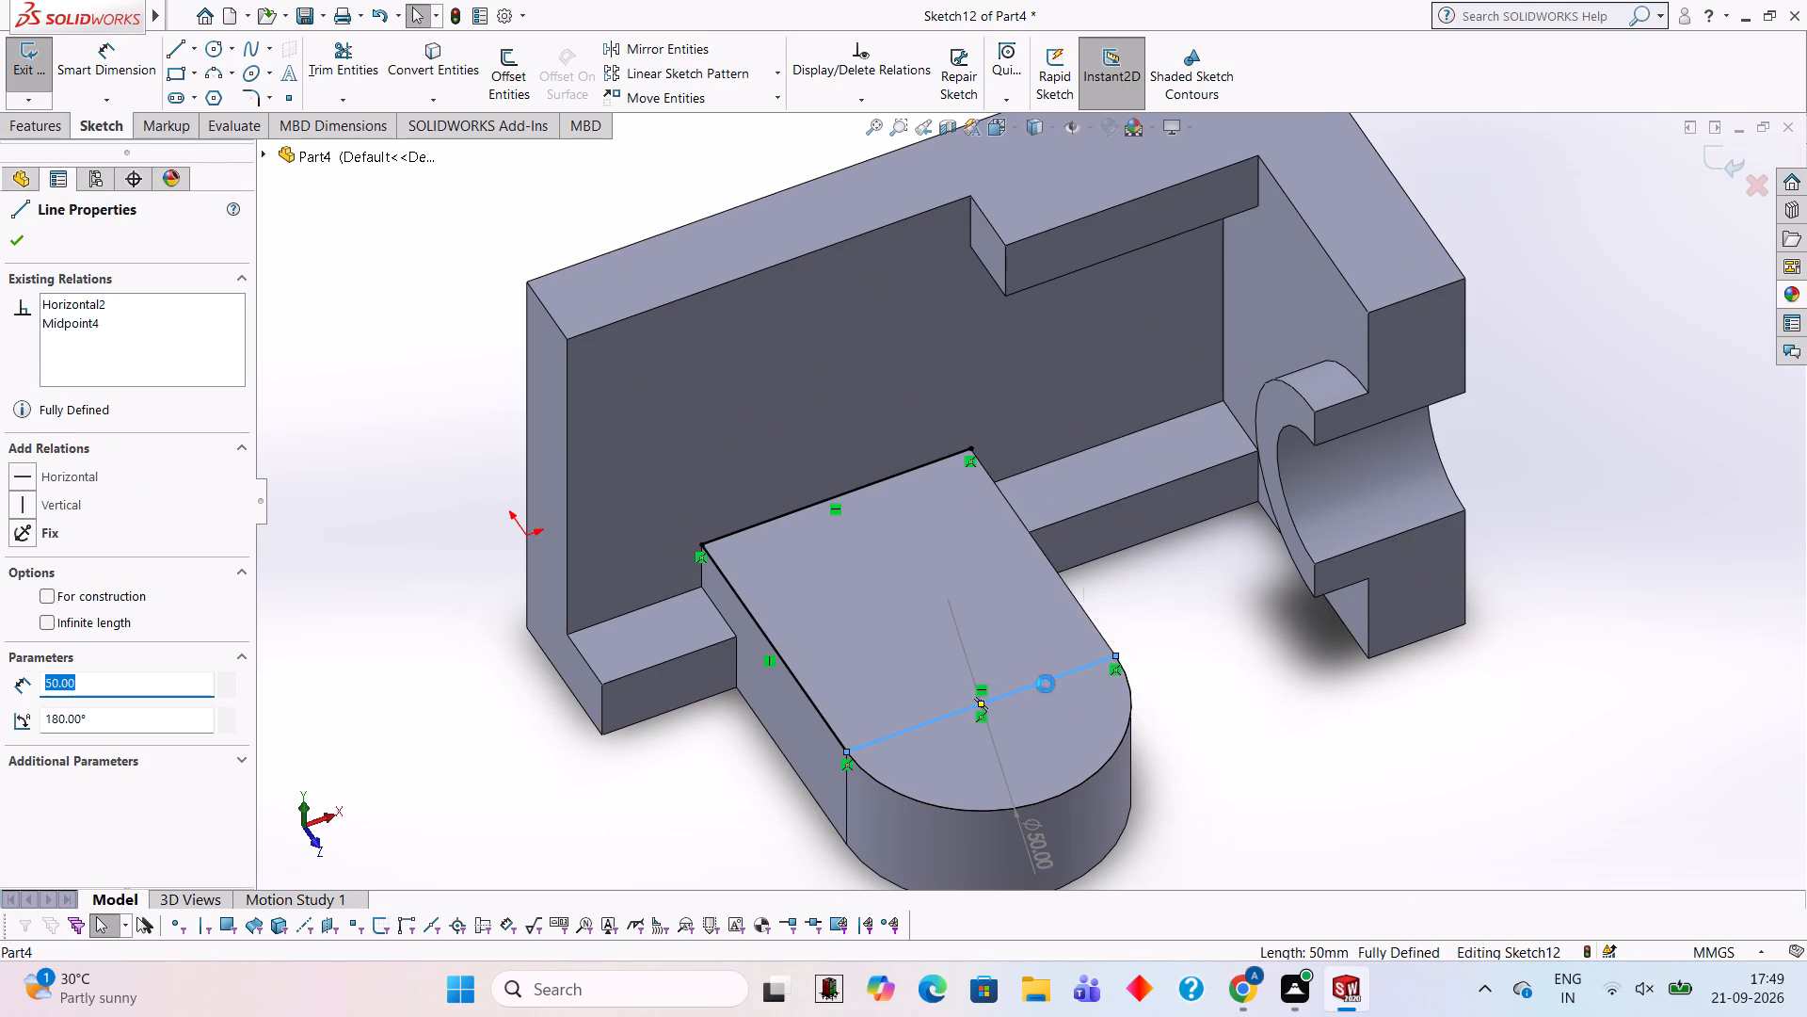
key(Delete)
click(1107, 766)
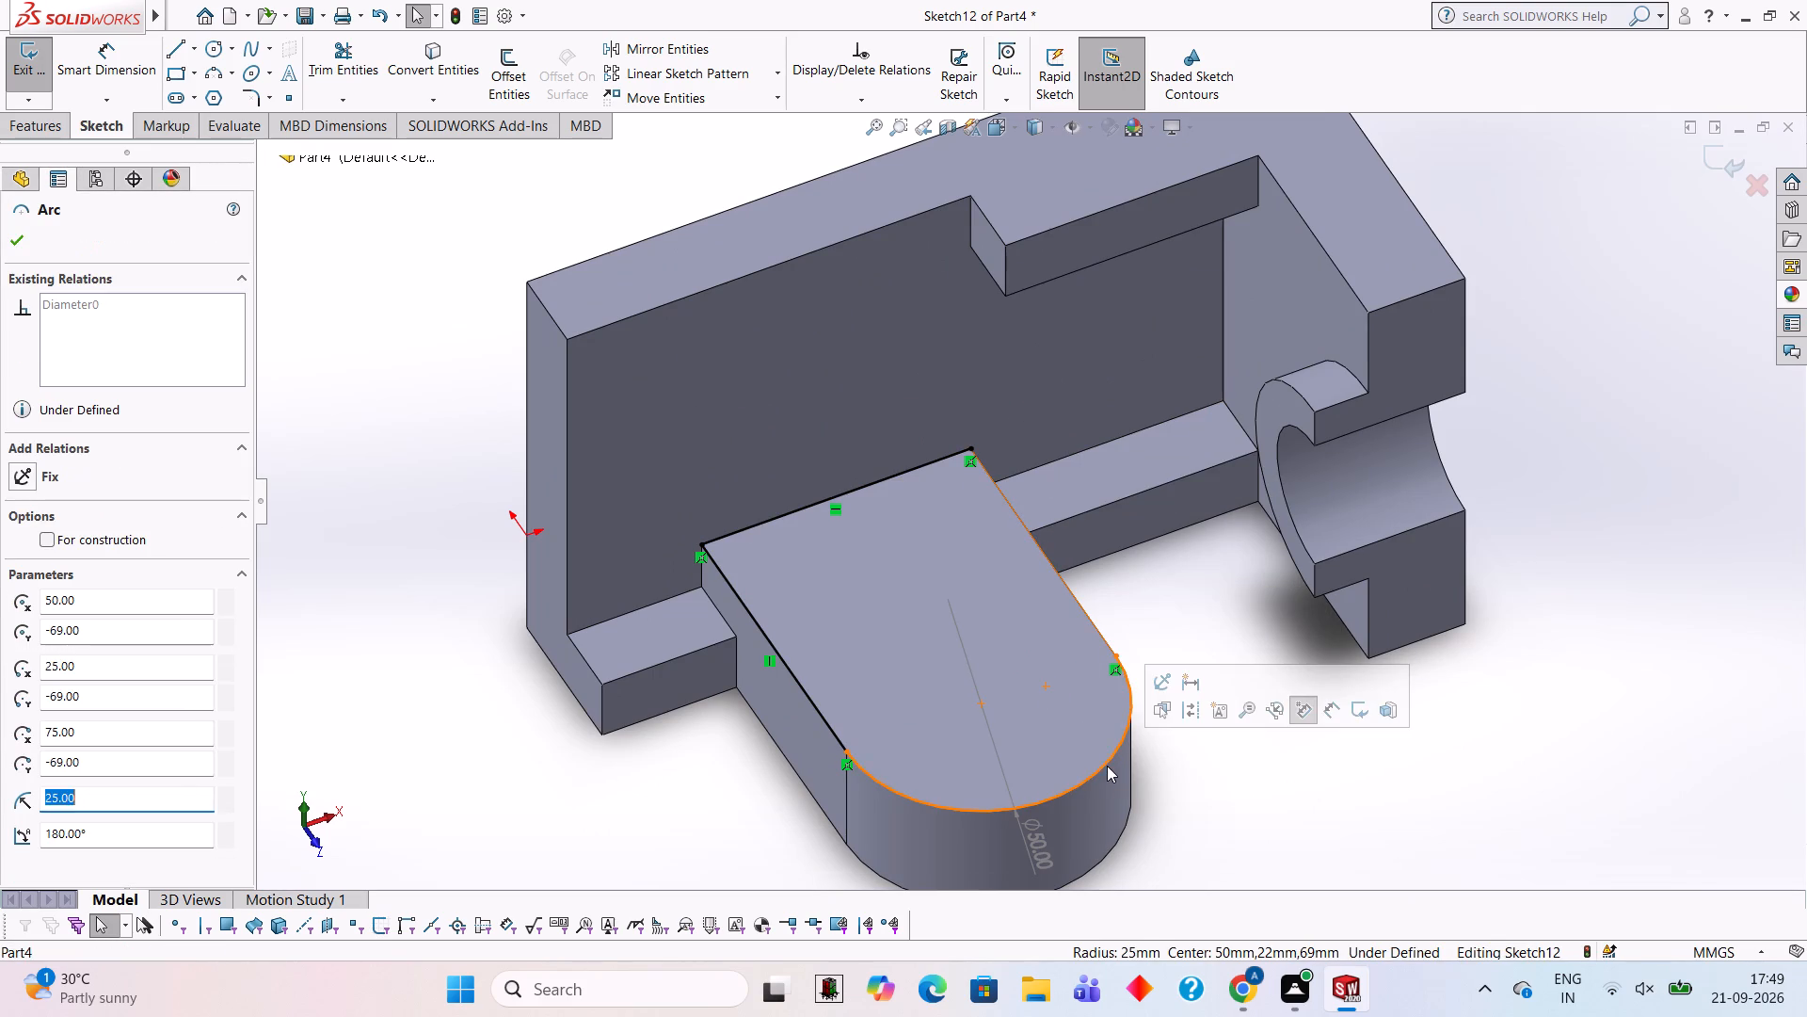
key(Delete)
click(776, 501)
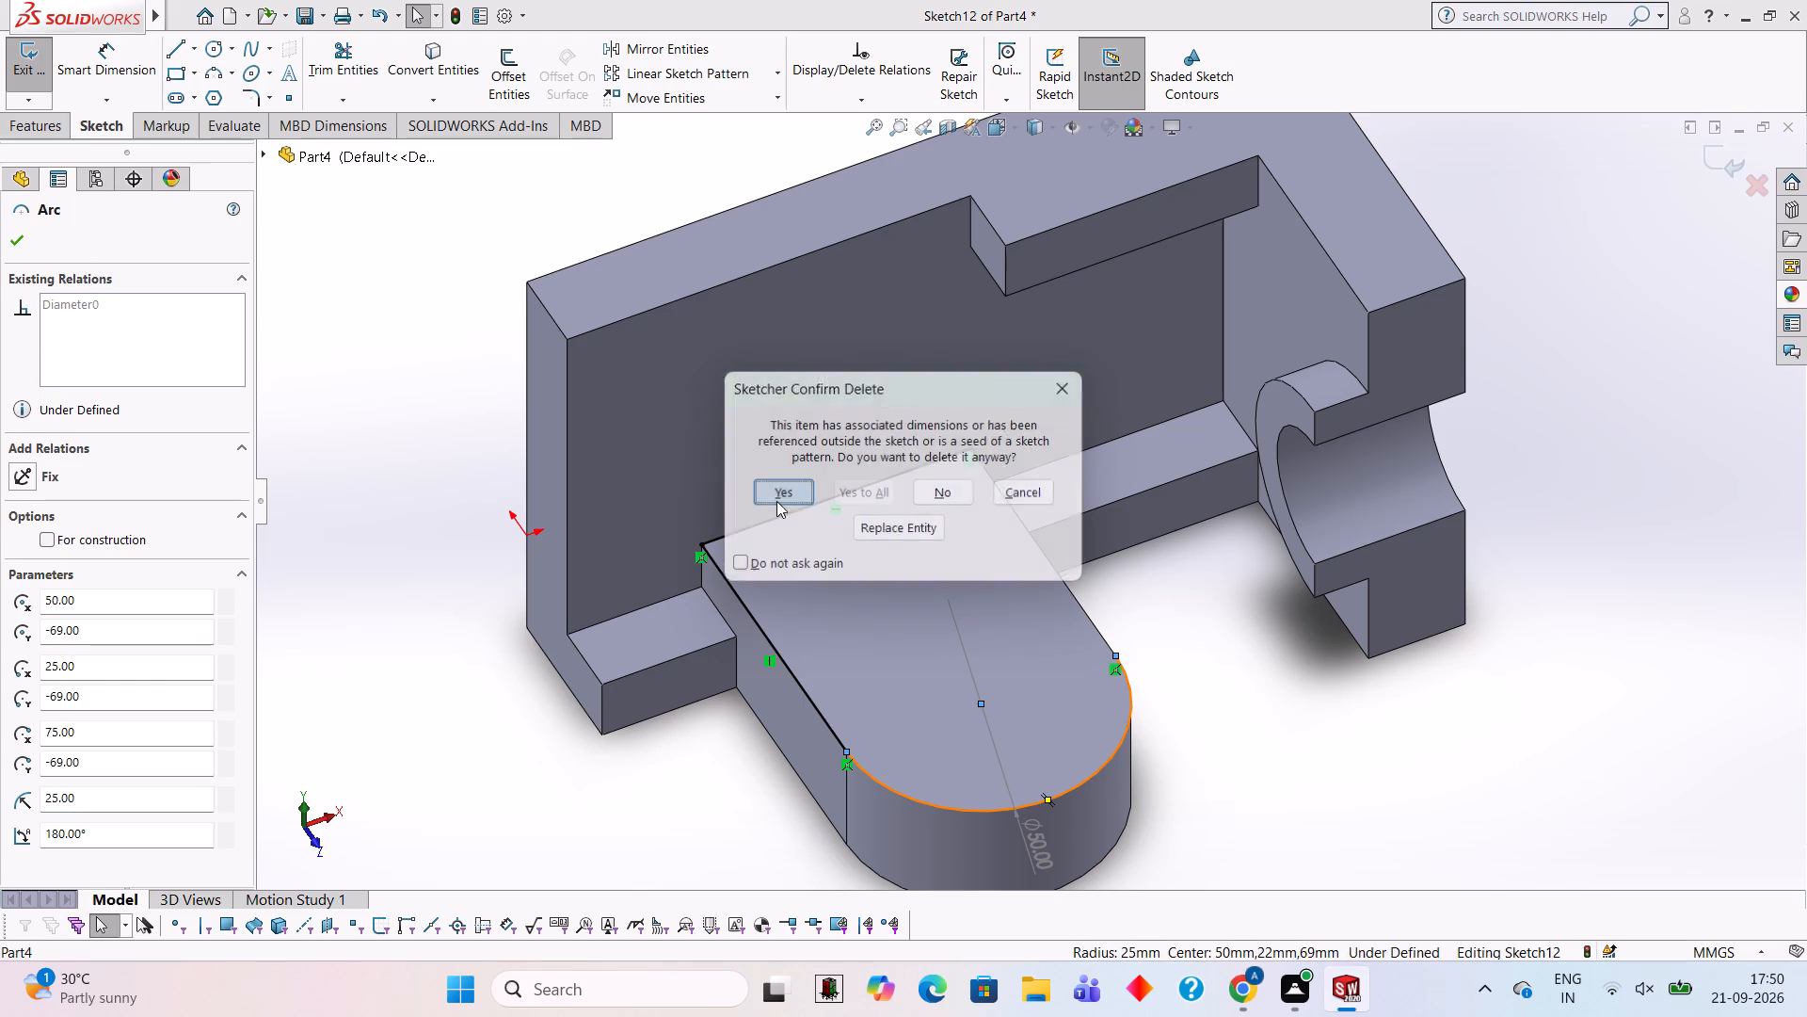
click(747, 541)
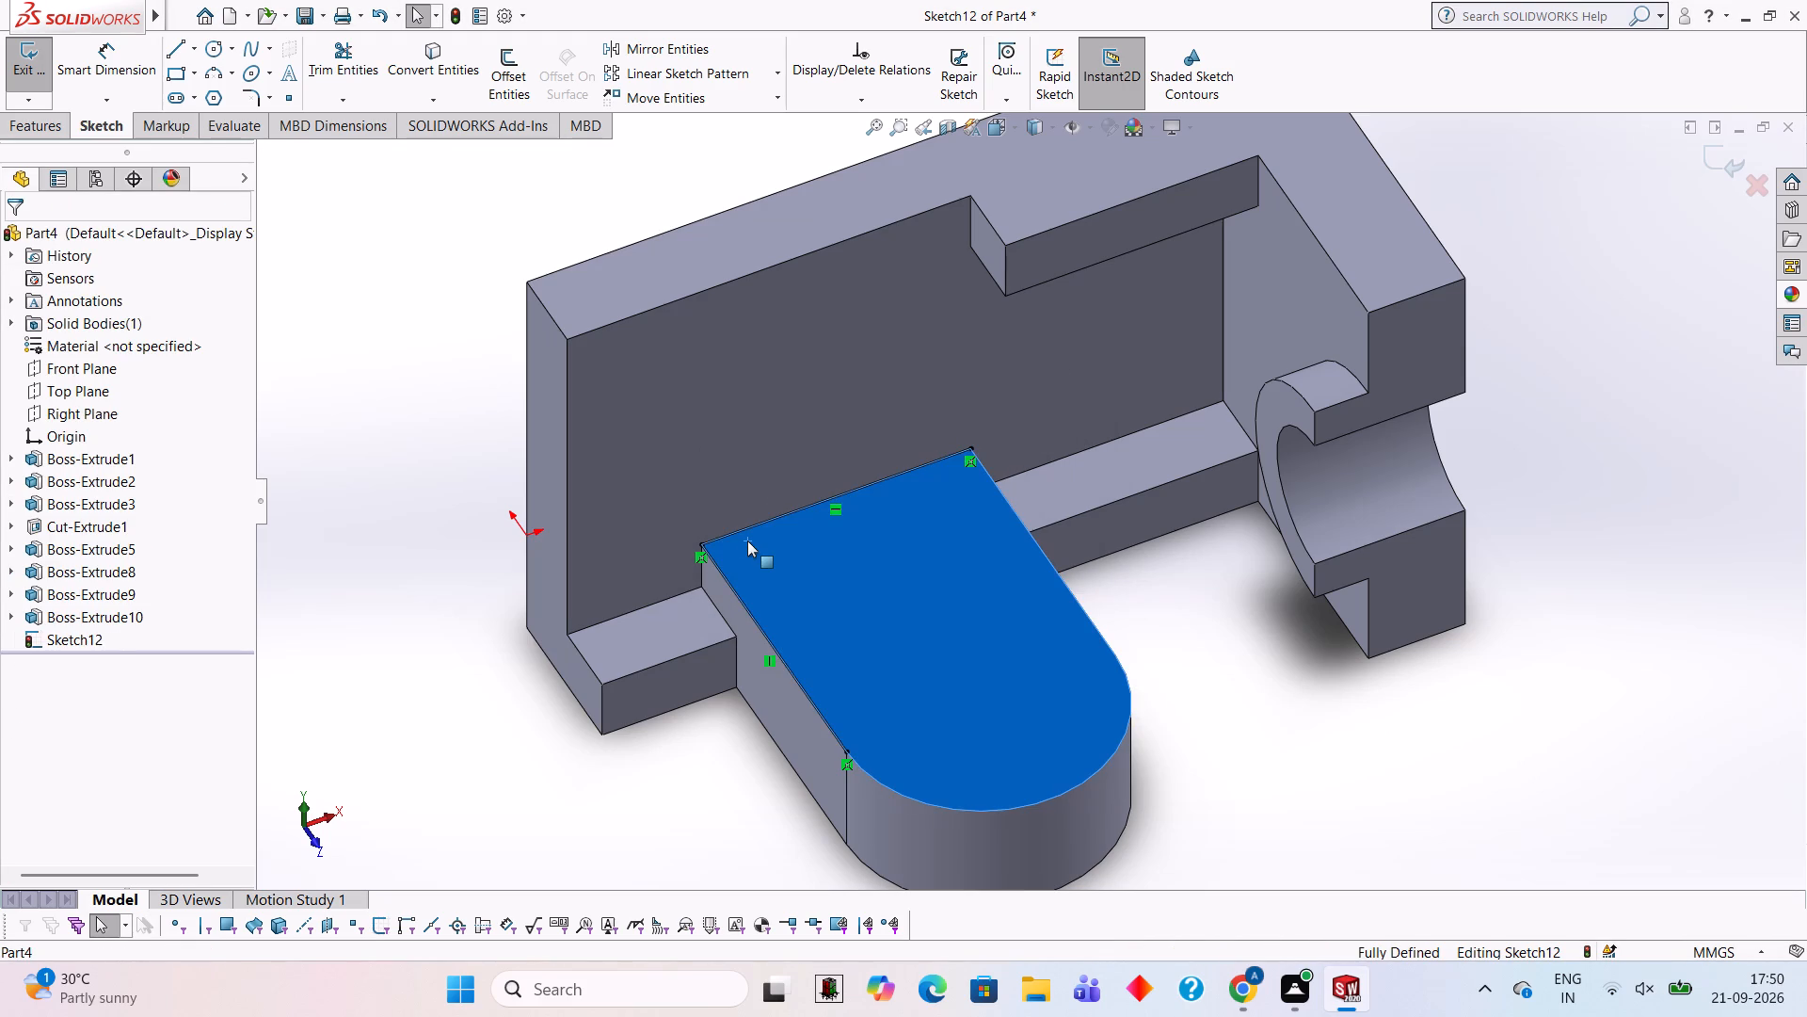
key(Delete)
click(1198, 589)
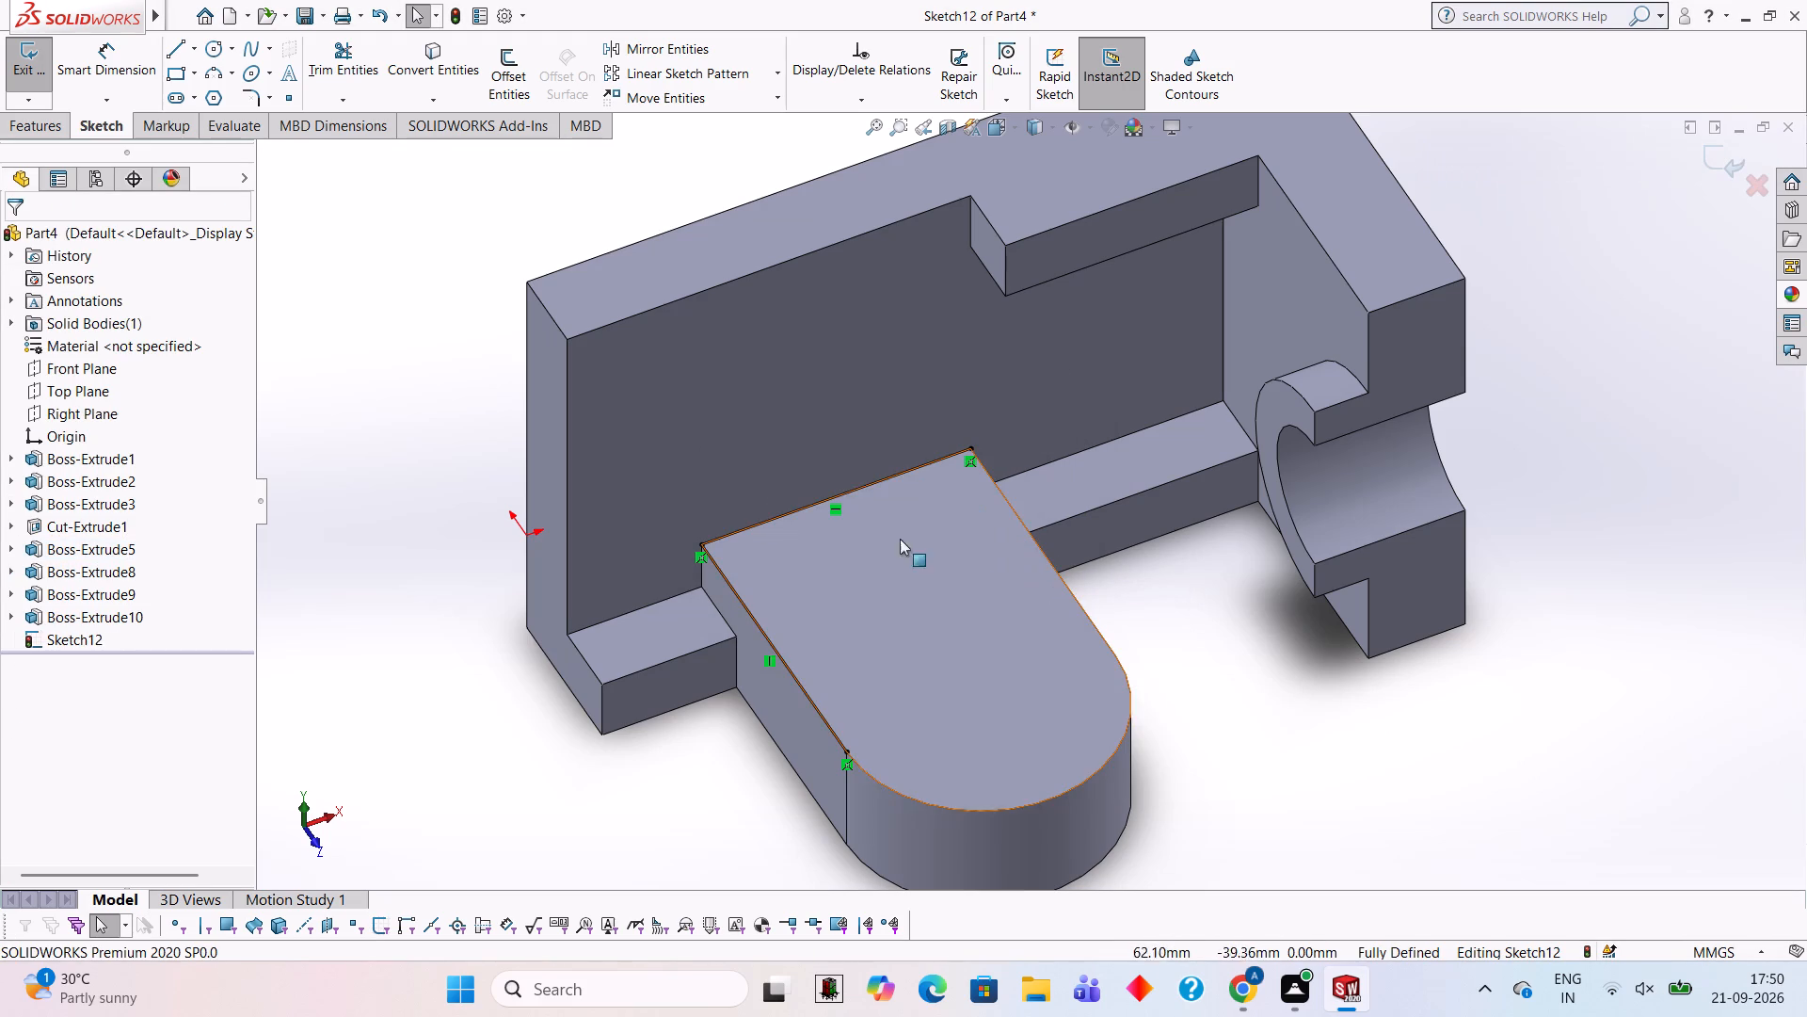
click(855, 485)
key(Delete)
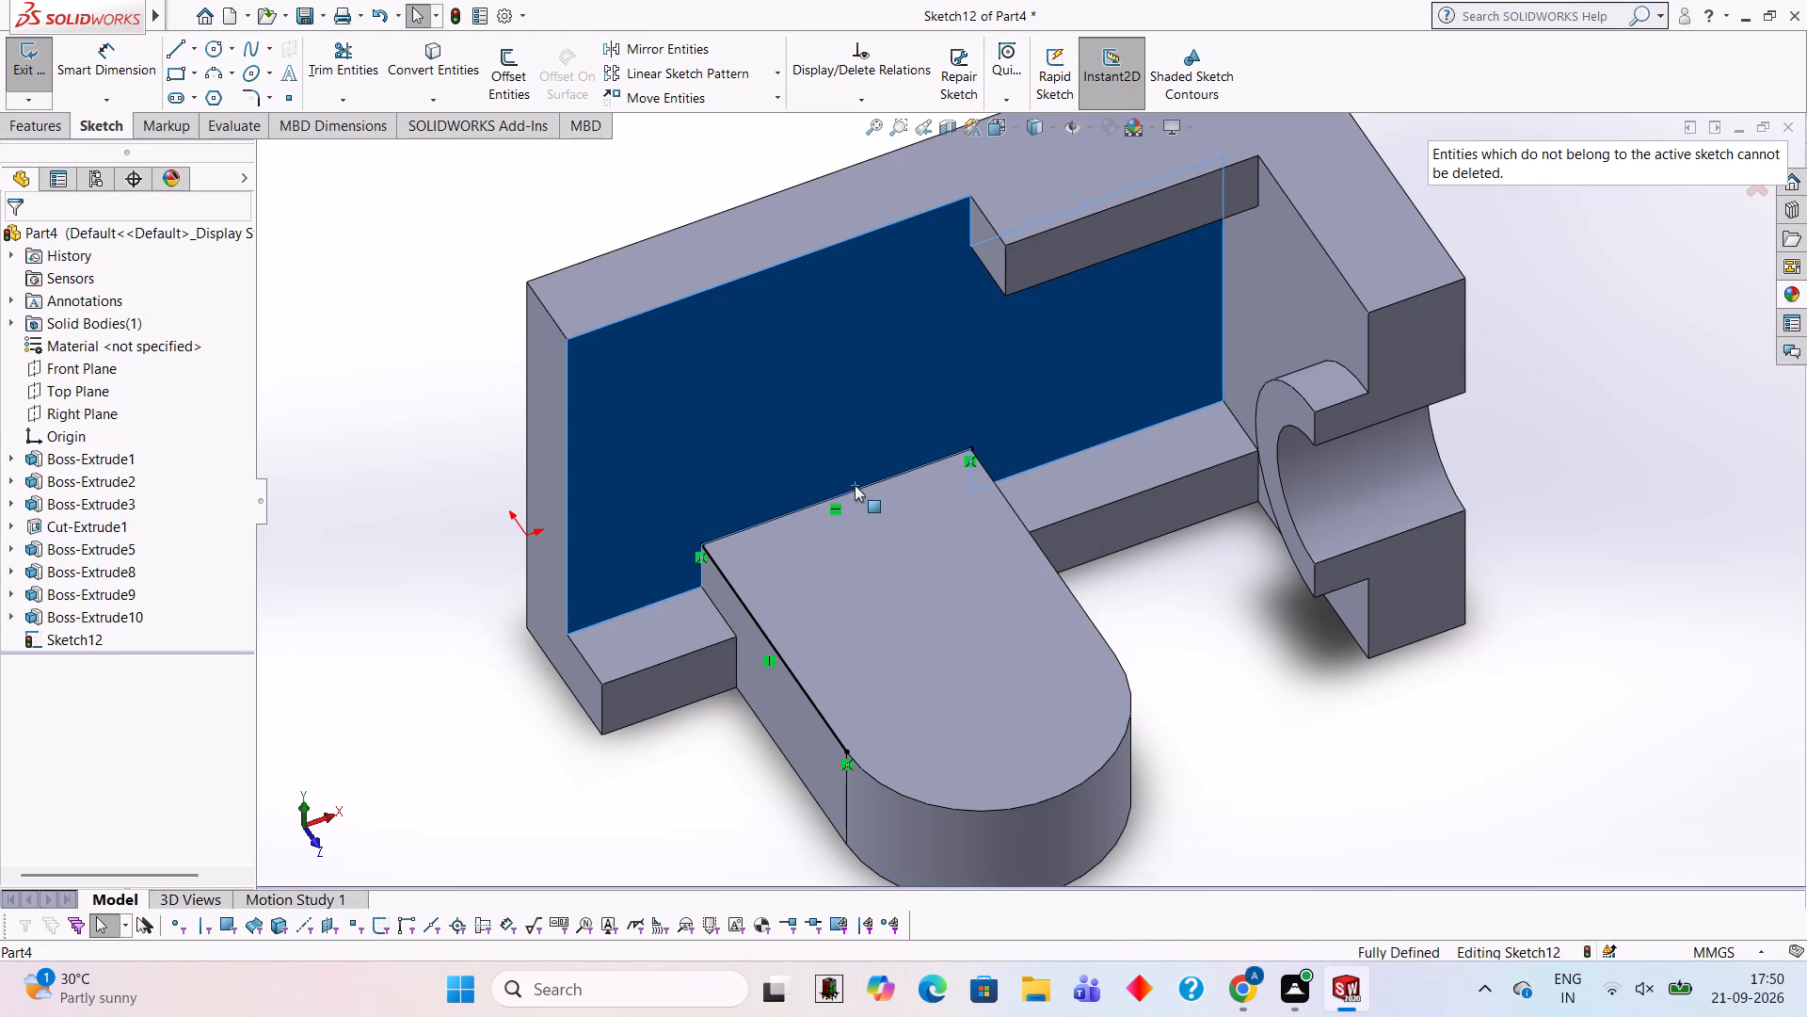
click(1217, 581)
click(863, 484)
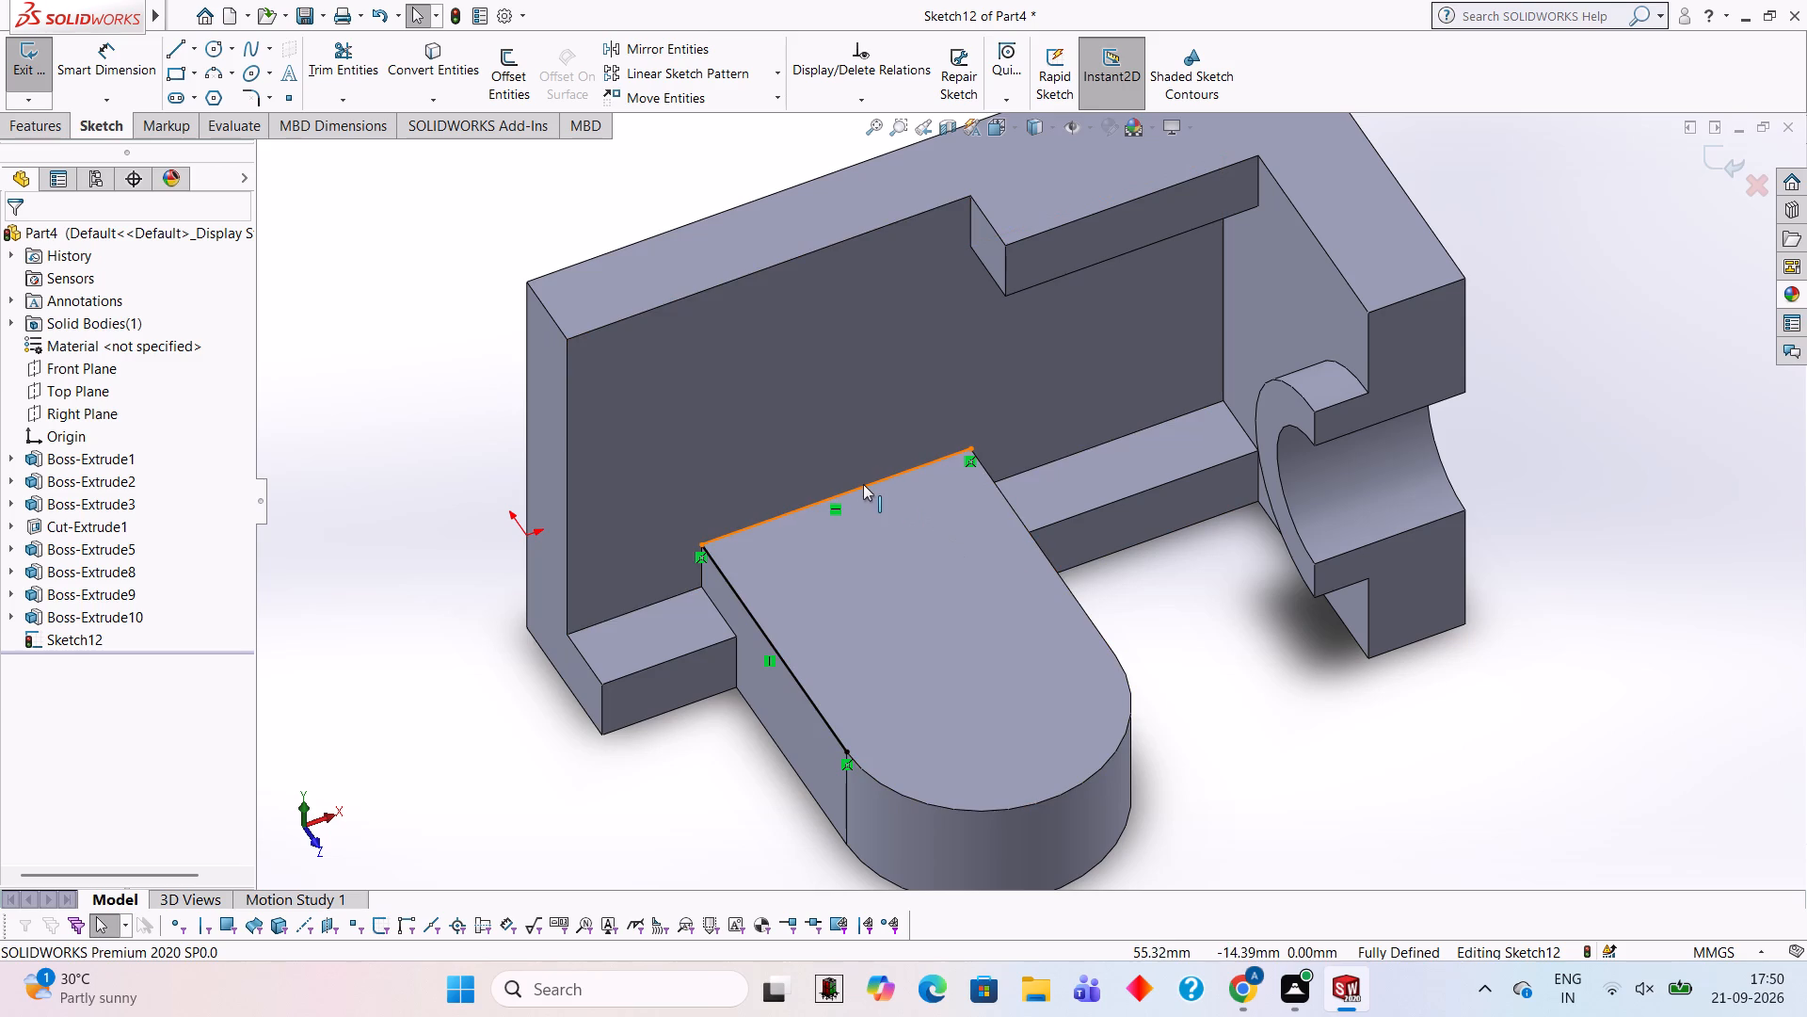
key(Delete)
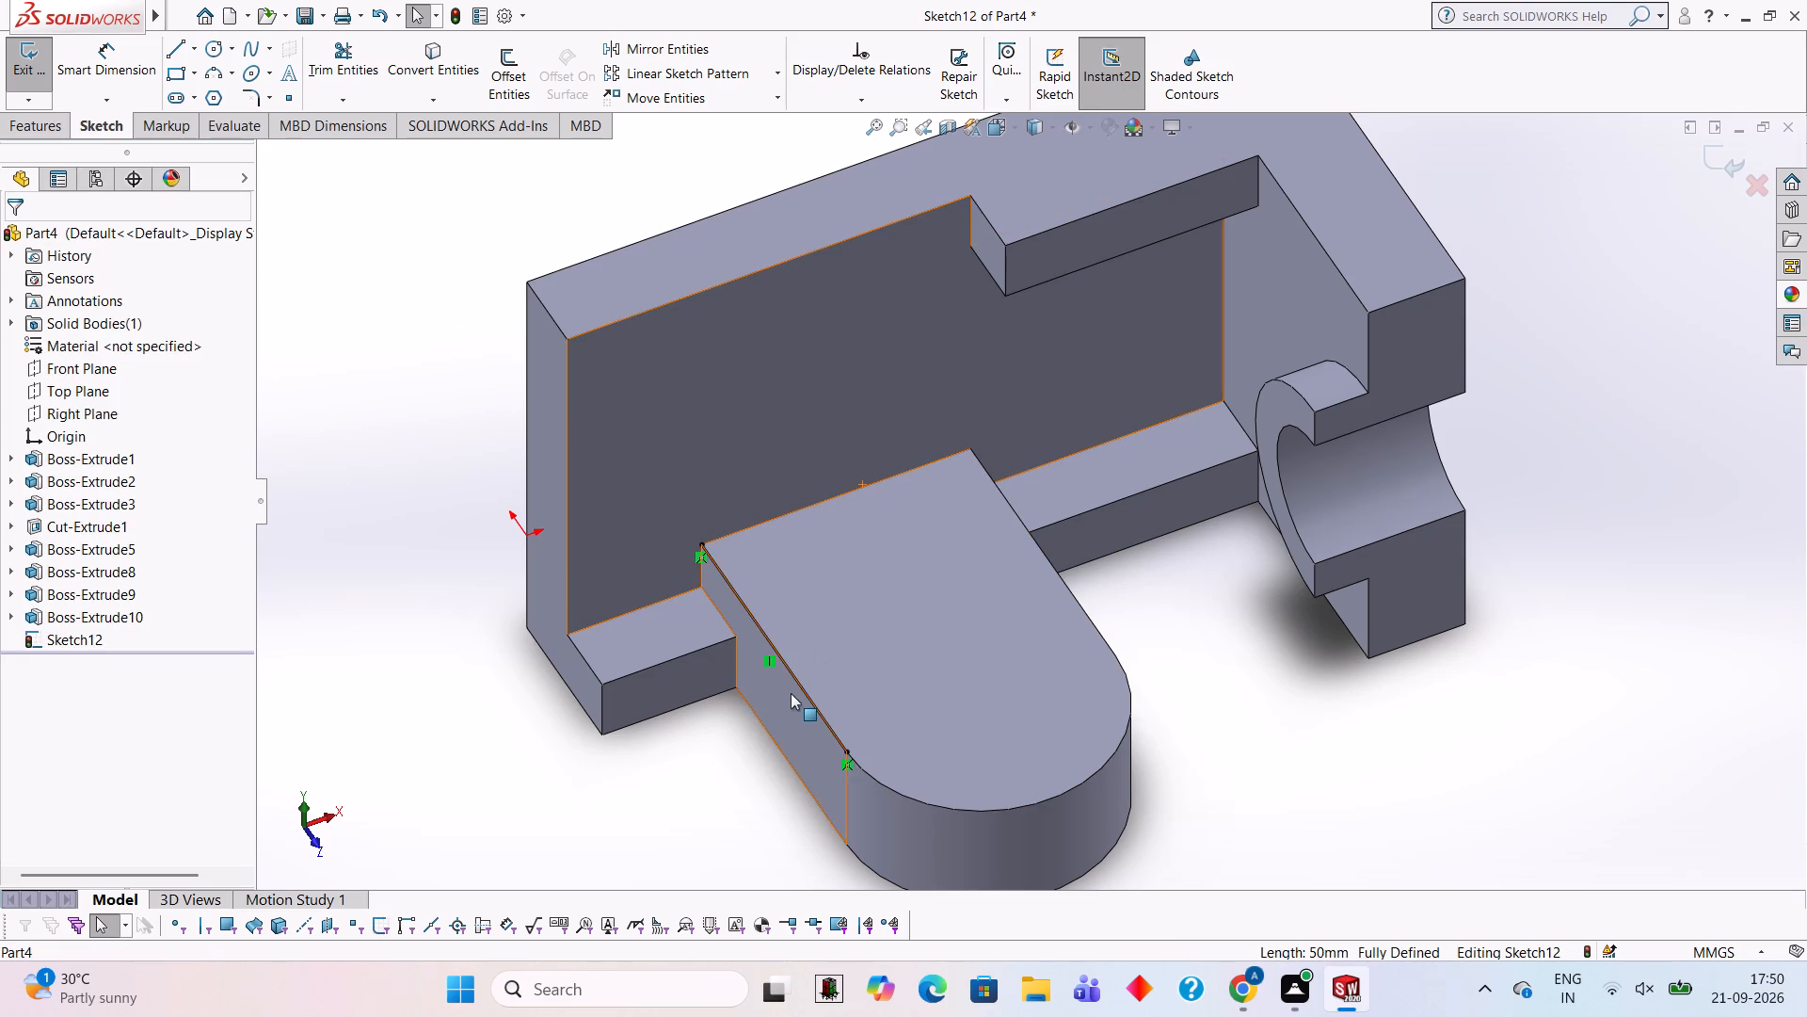
click(812, 705)
key(Delete)
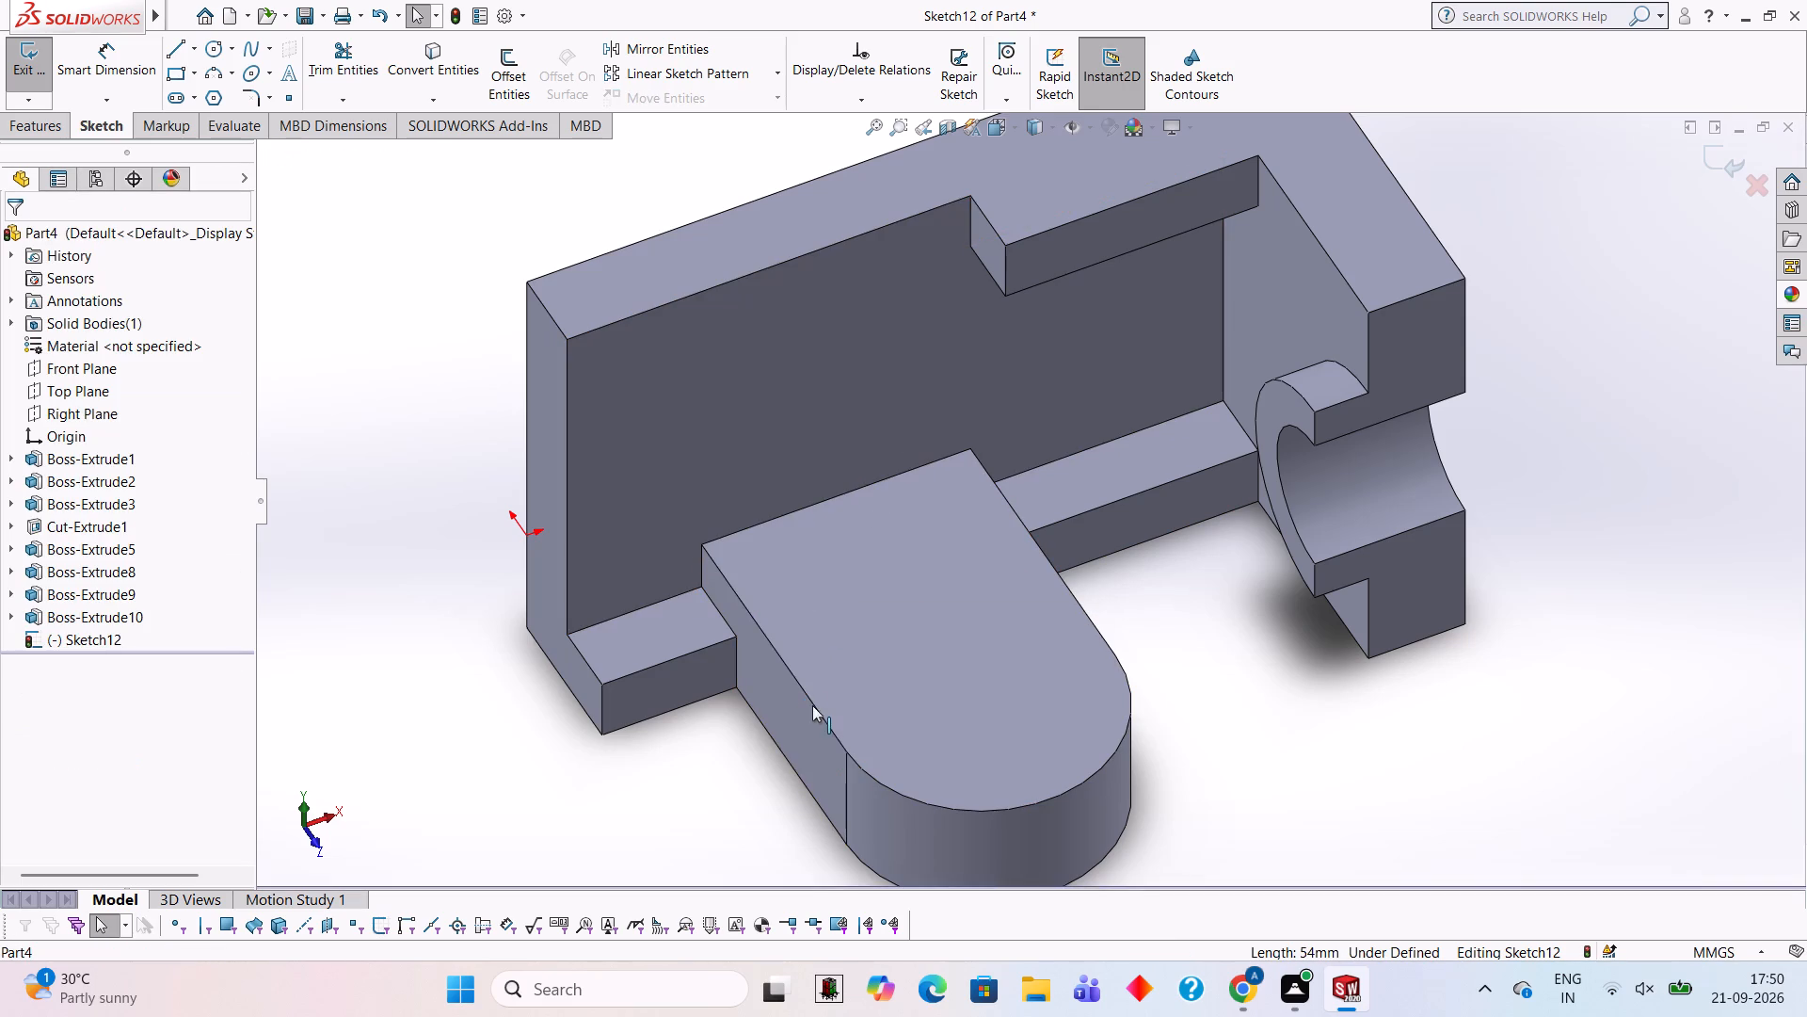
middle_drag(1553, 461, 1549, 654)
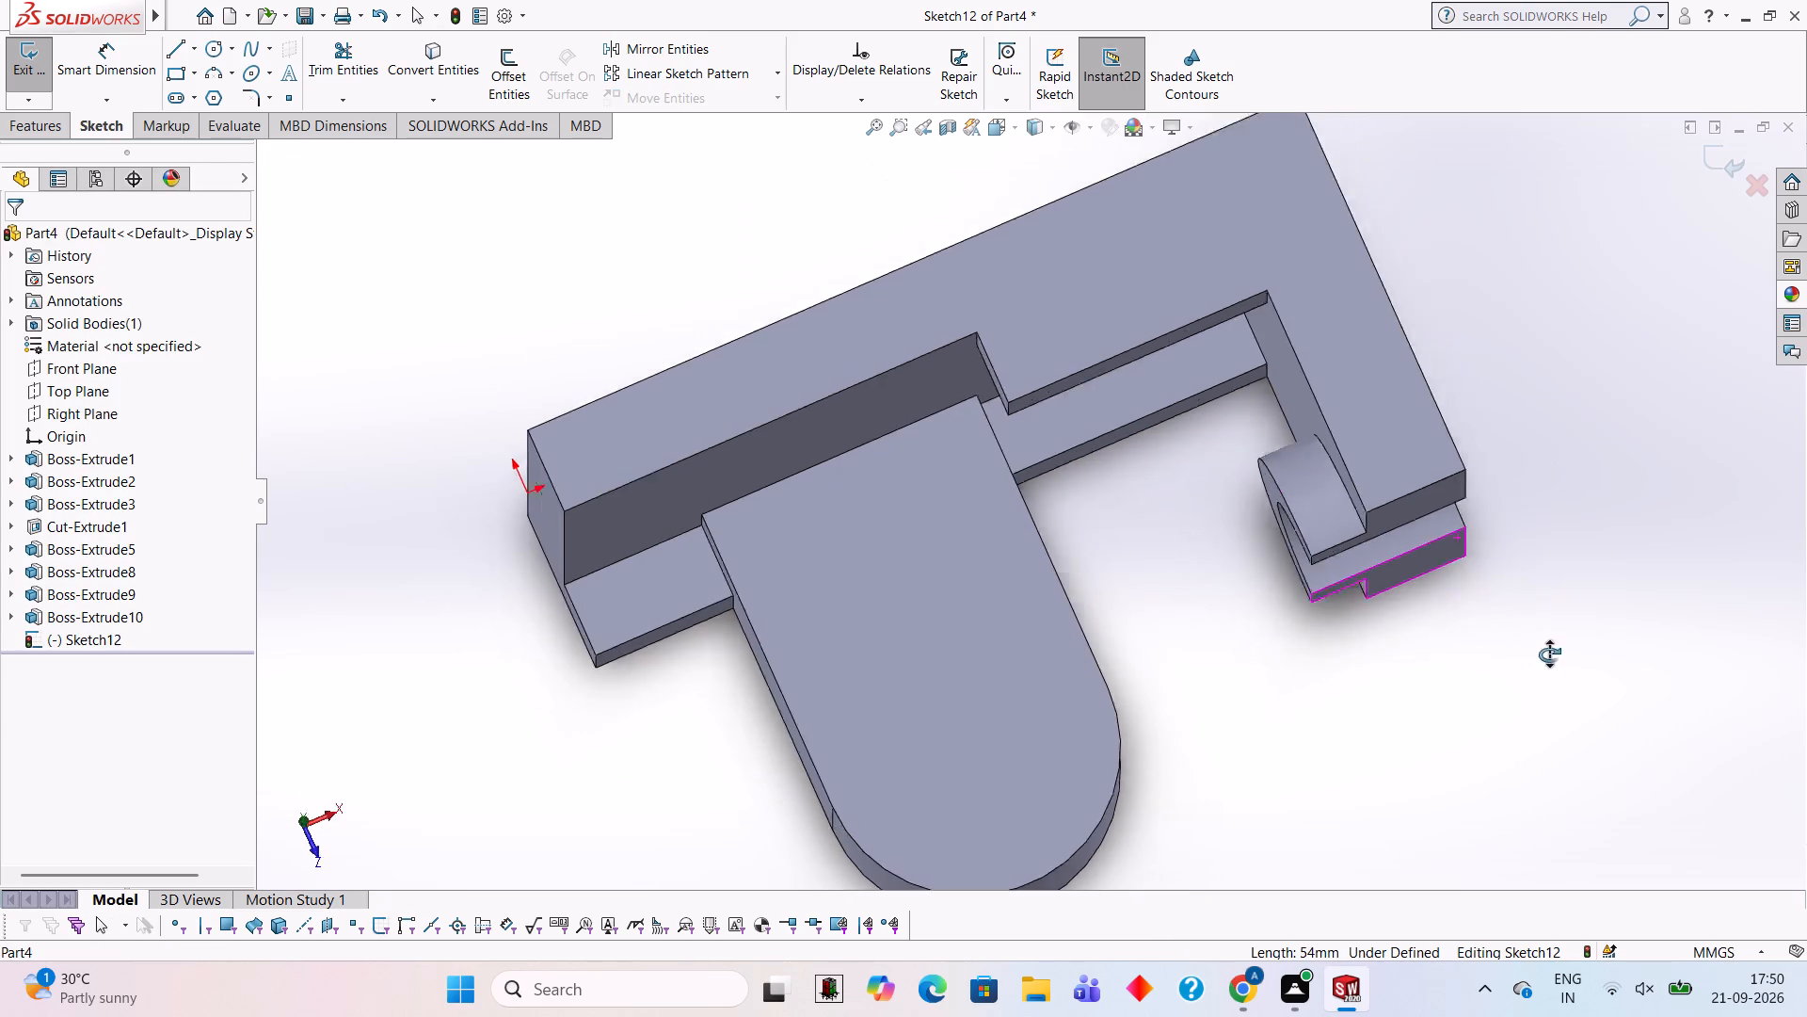
middle_drag(1549, 654, 1545, 712)
click(892, 357)
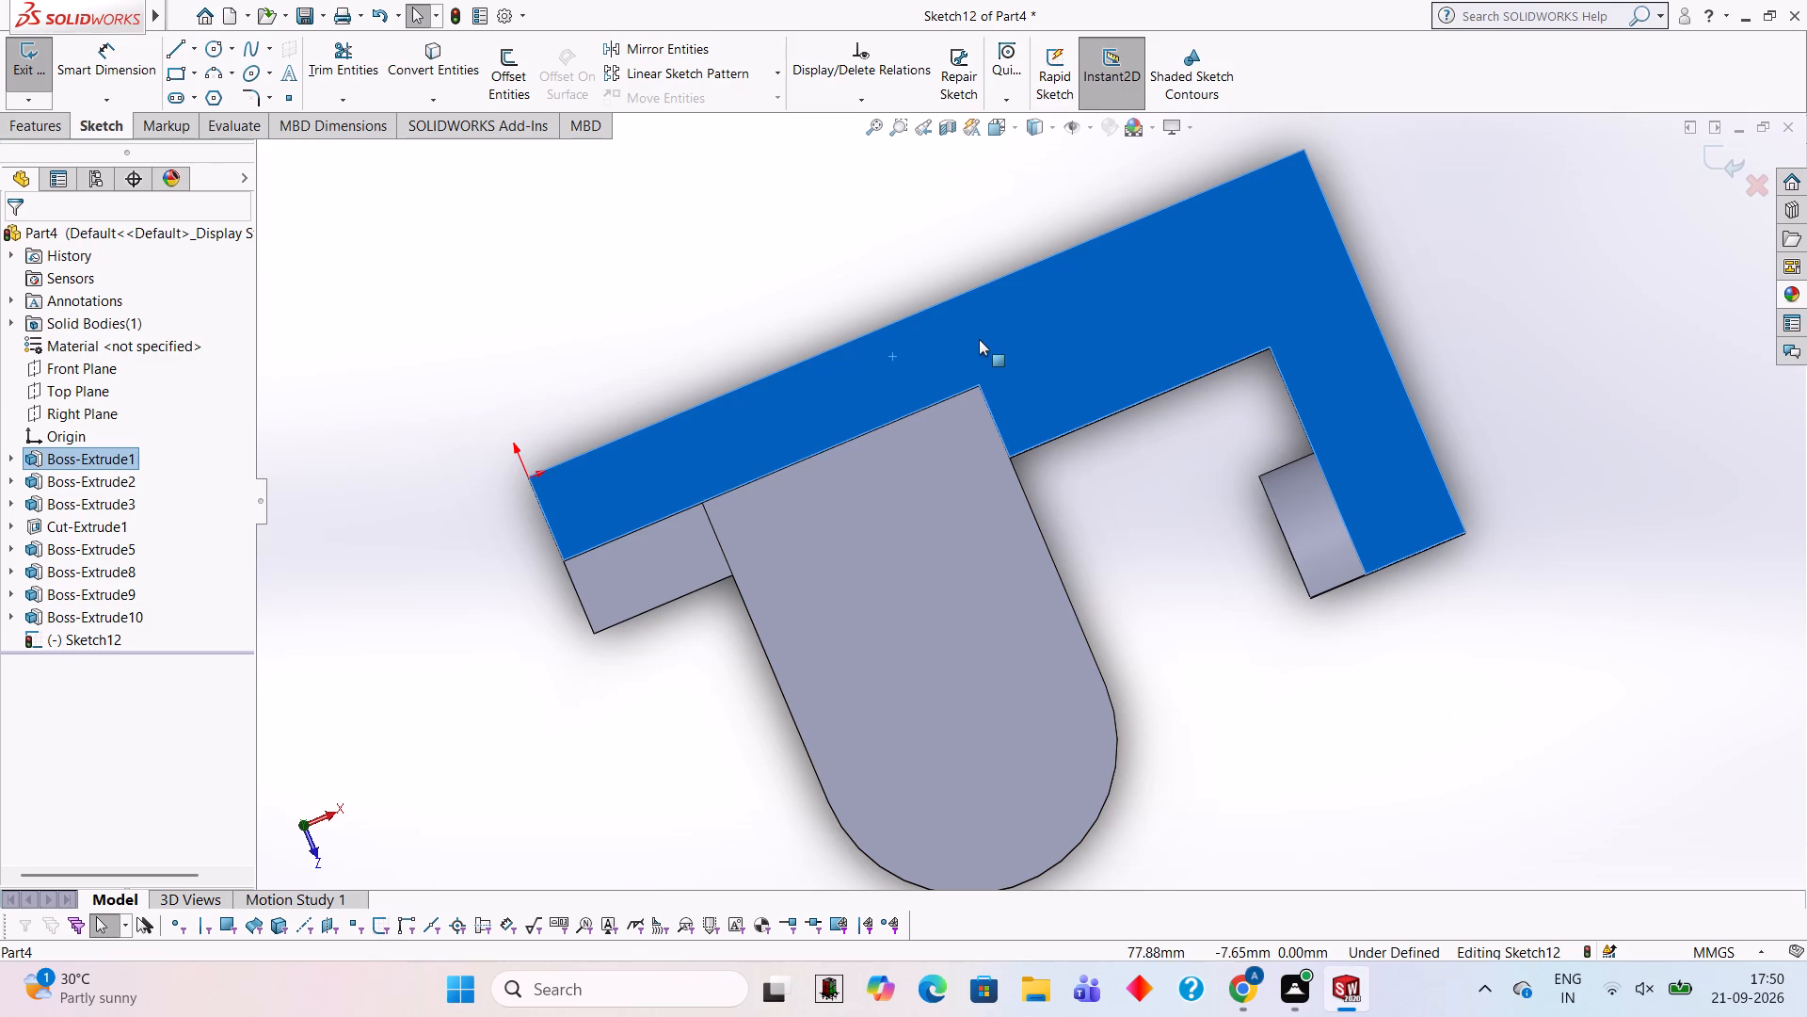
click(1721, 155)
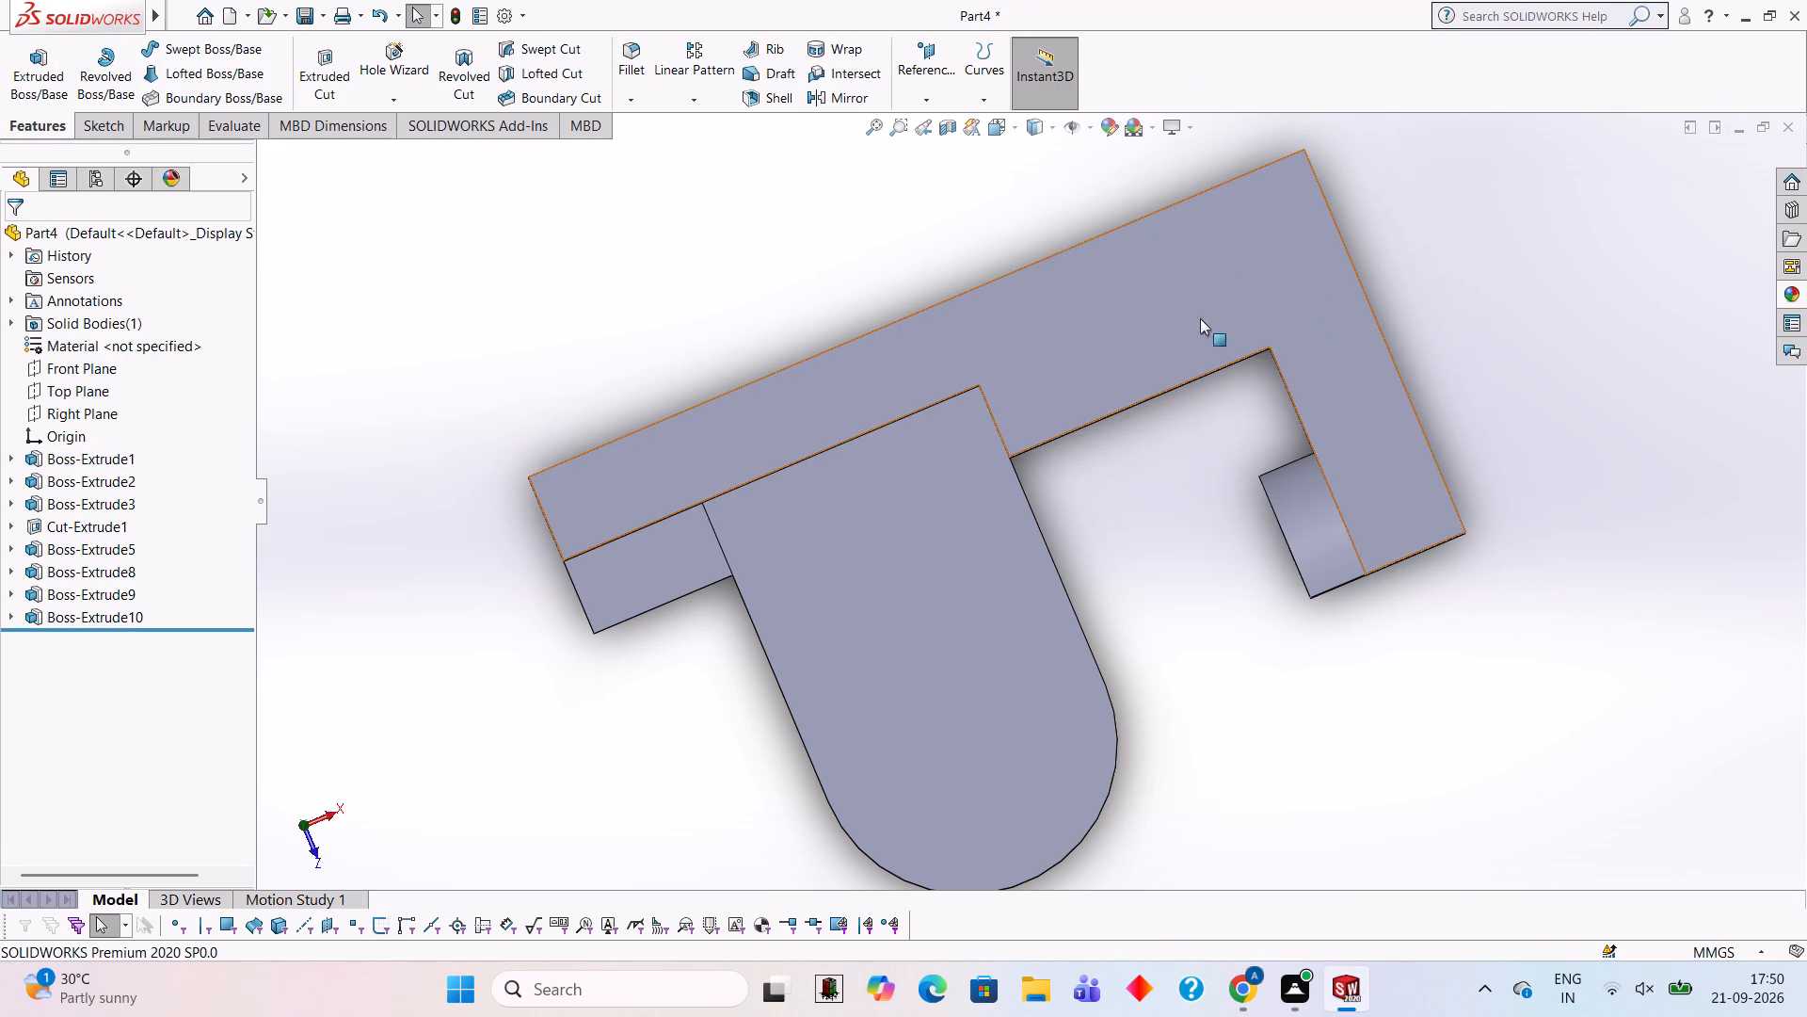
On the large L-shaped face, sketch a 50 x 54 mm rectangle of lines following the round-ended block's straight edges.
click(1047, 326)
click(1127, 283)
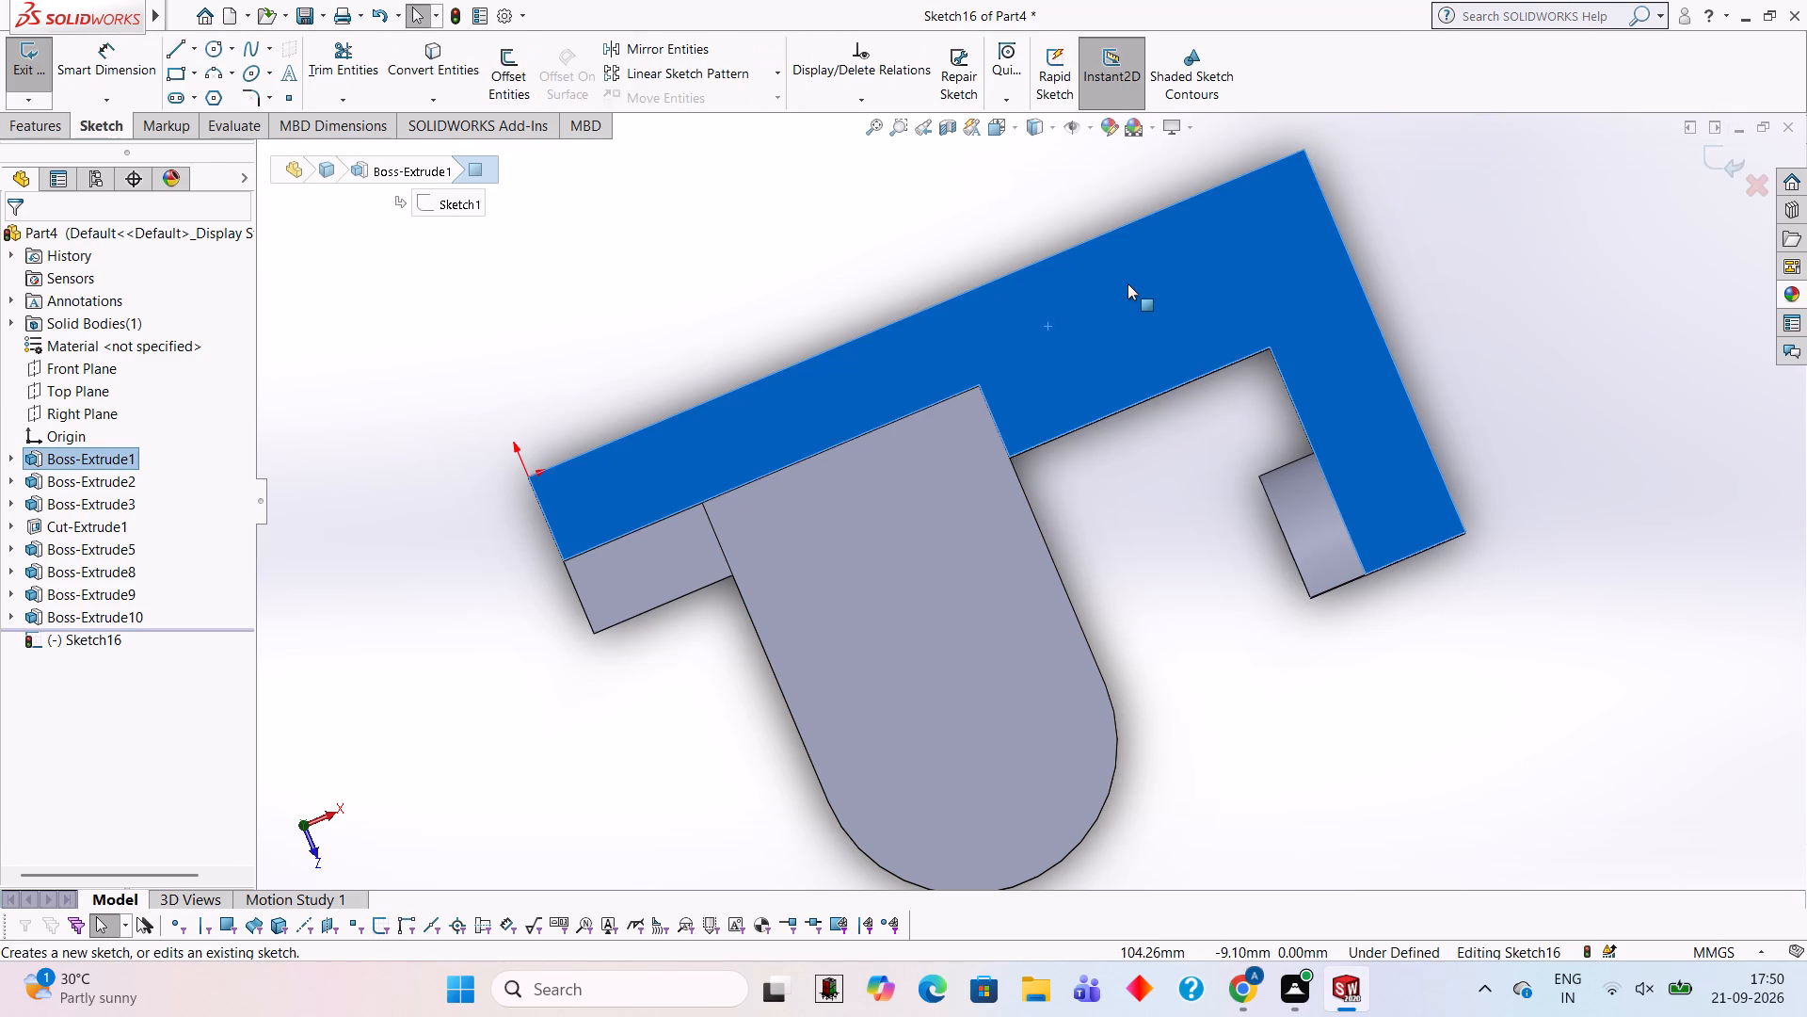
key(ctrl+8)
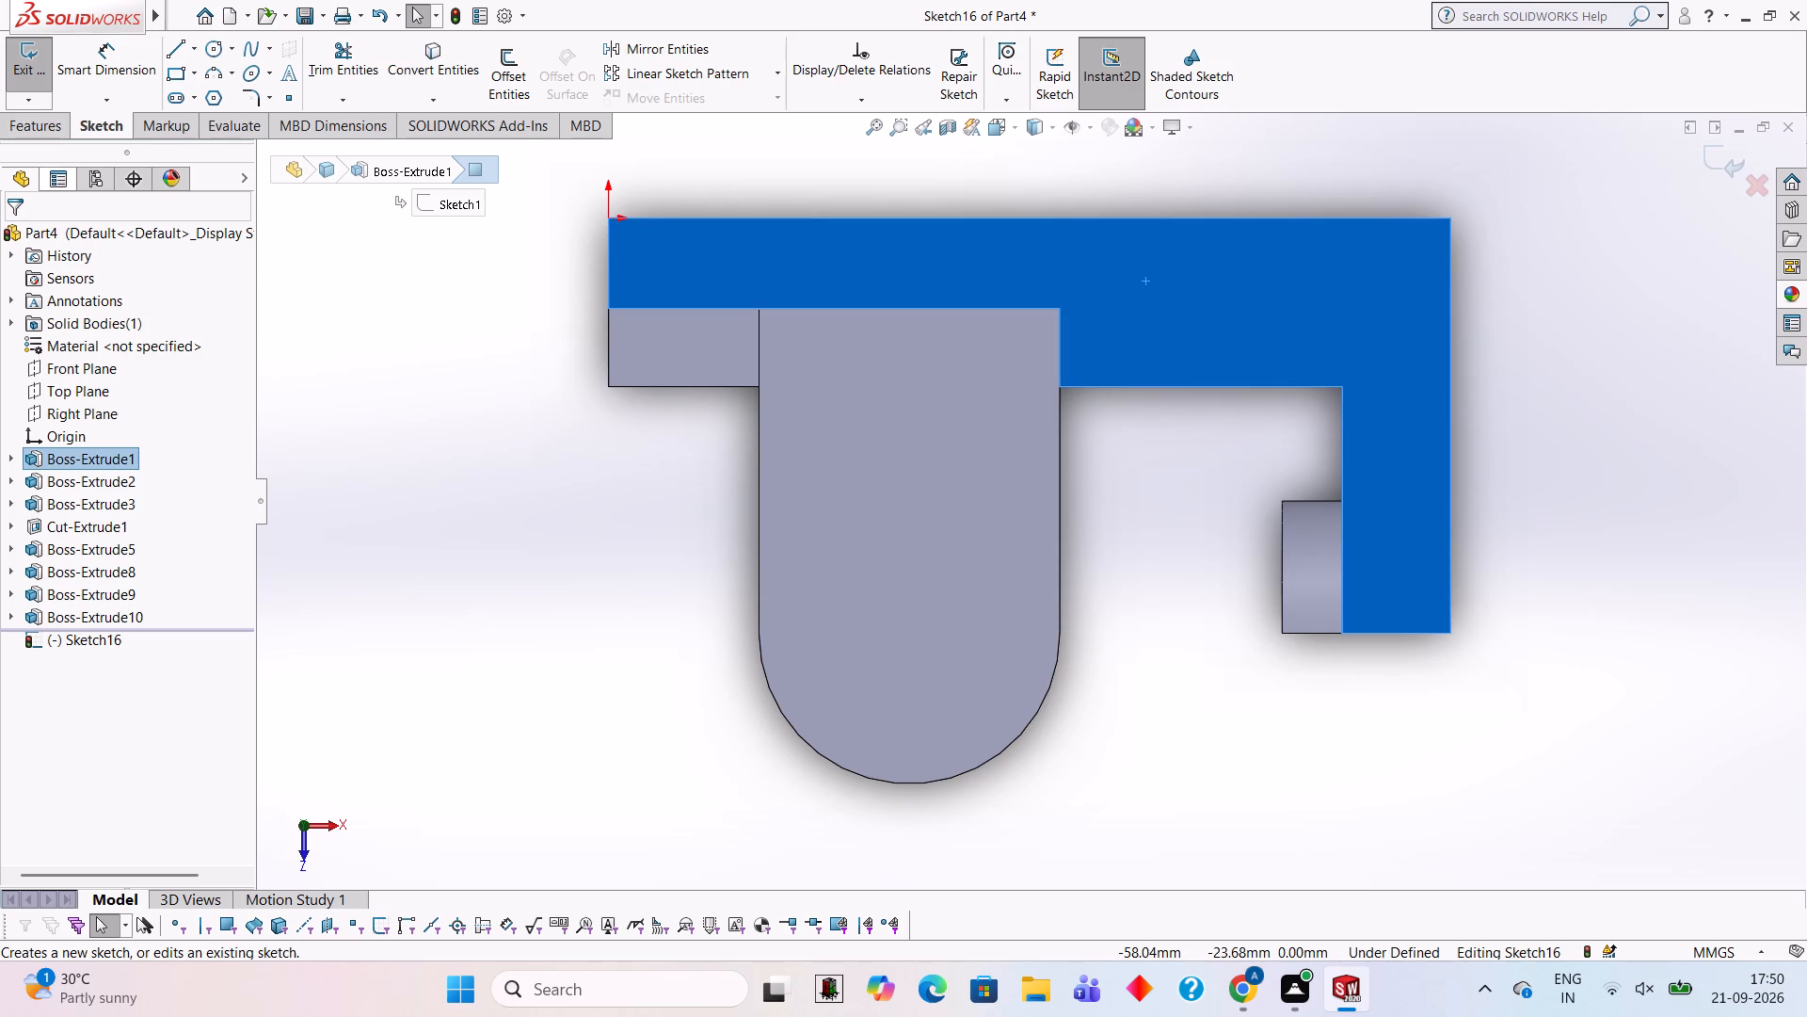
click(180, 49)
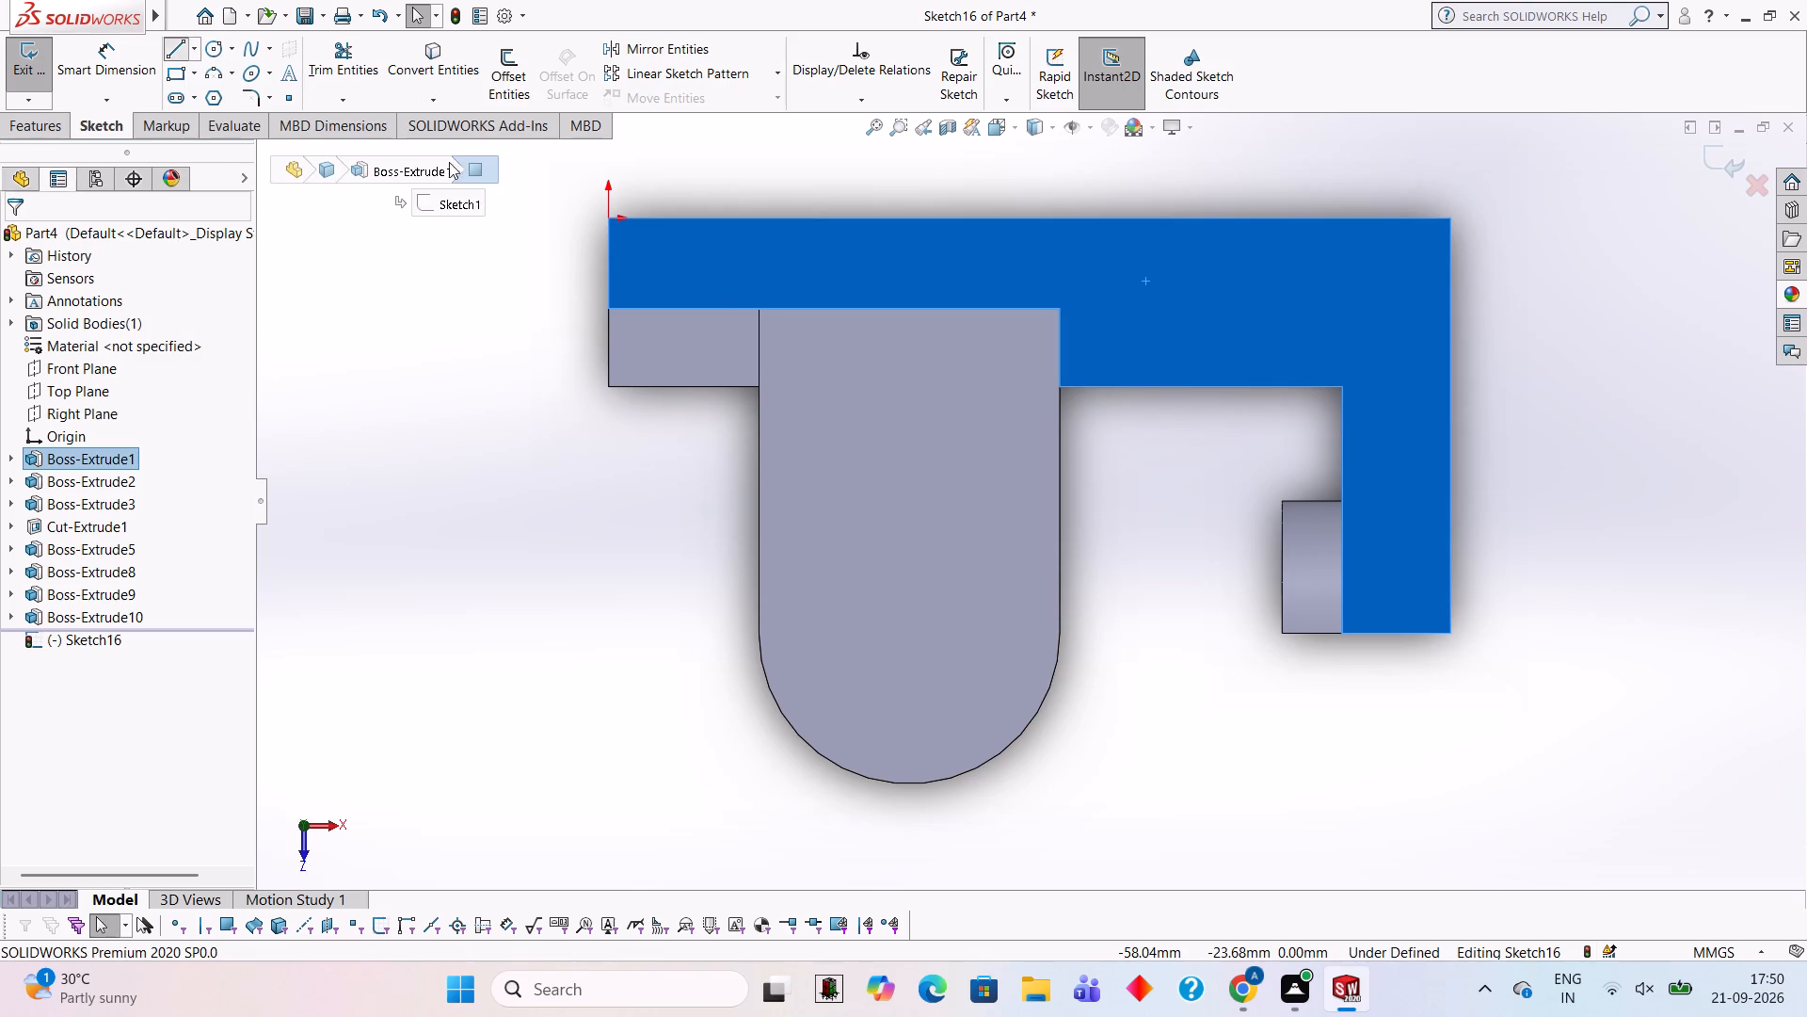
click(757, 307)
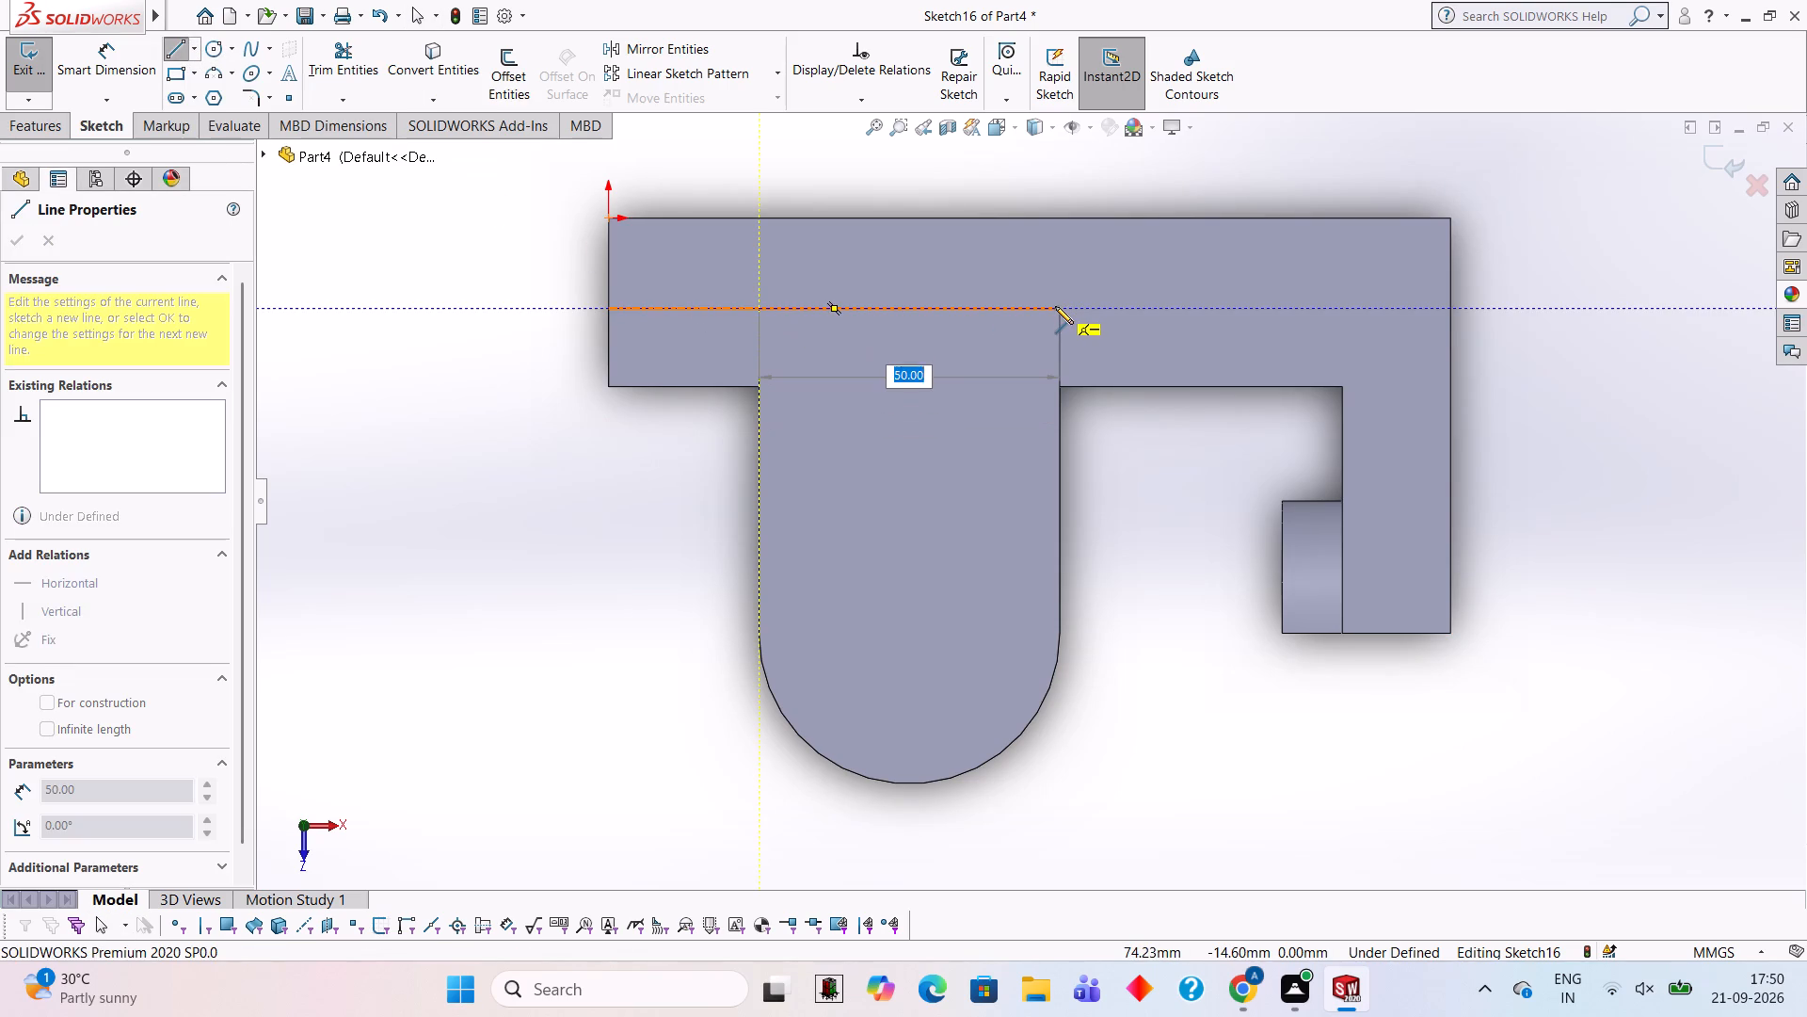
click(1059, 309)
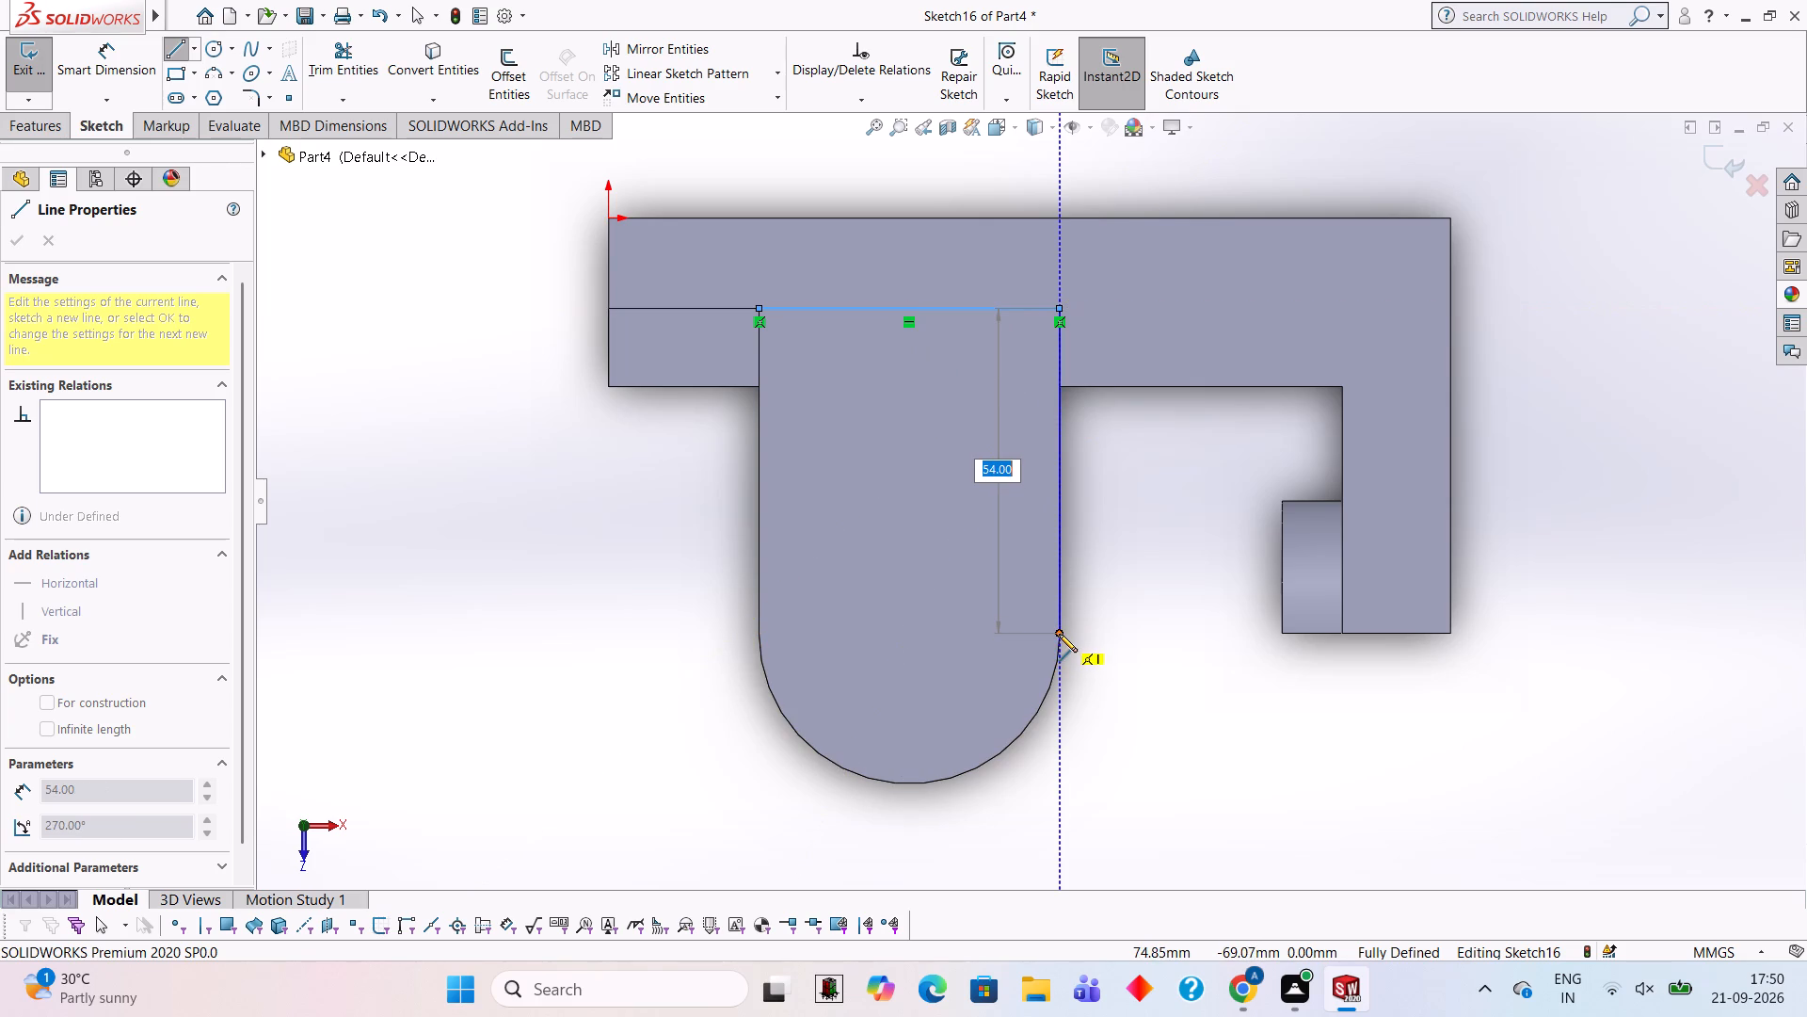
click(1059, 634)
click(759, 631)
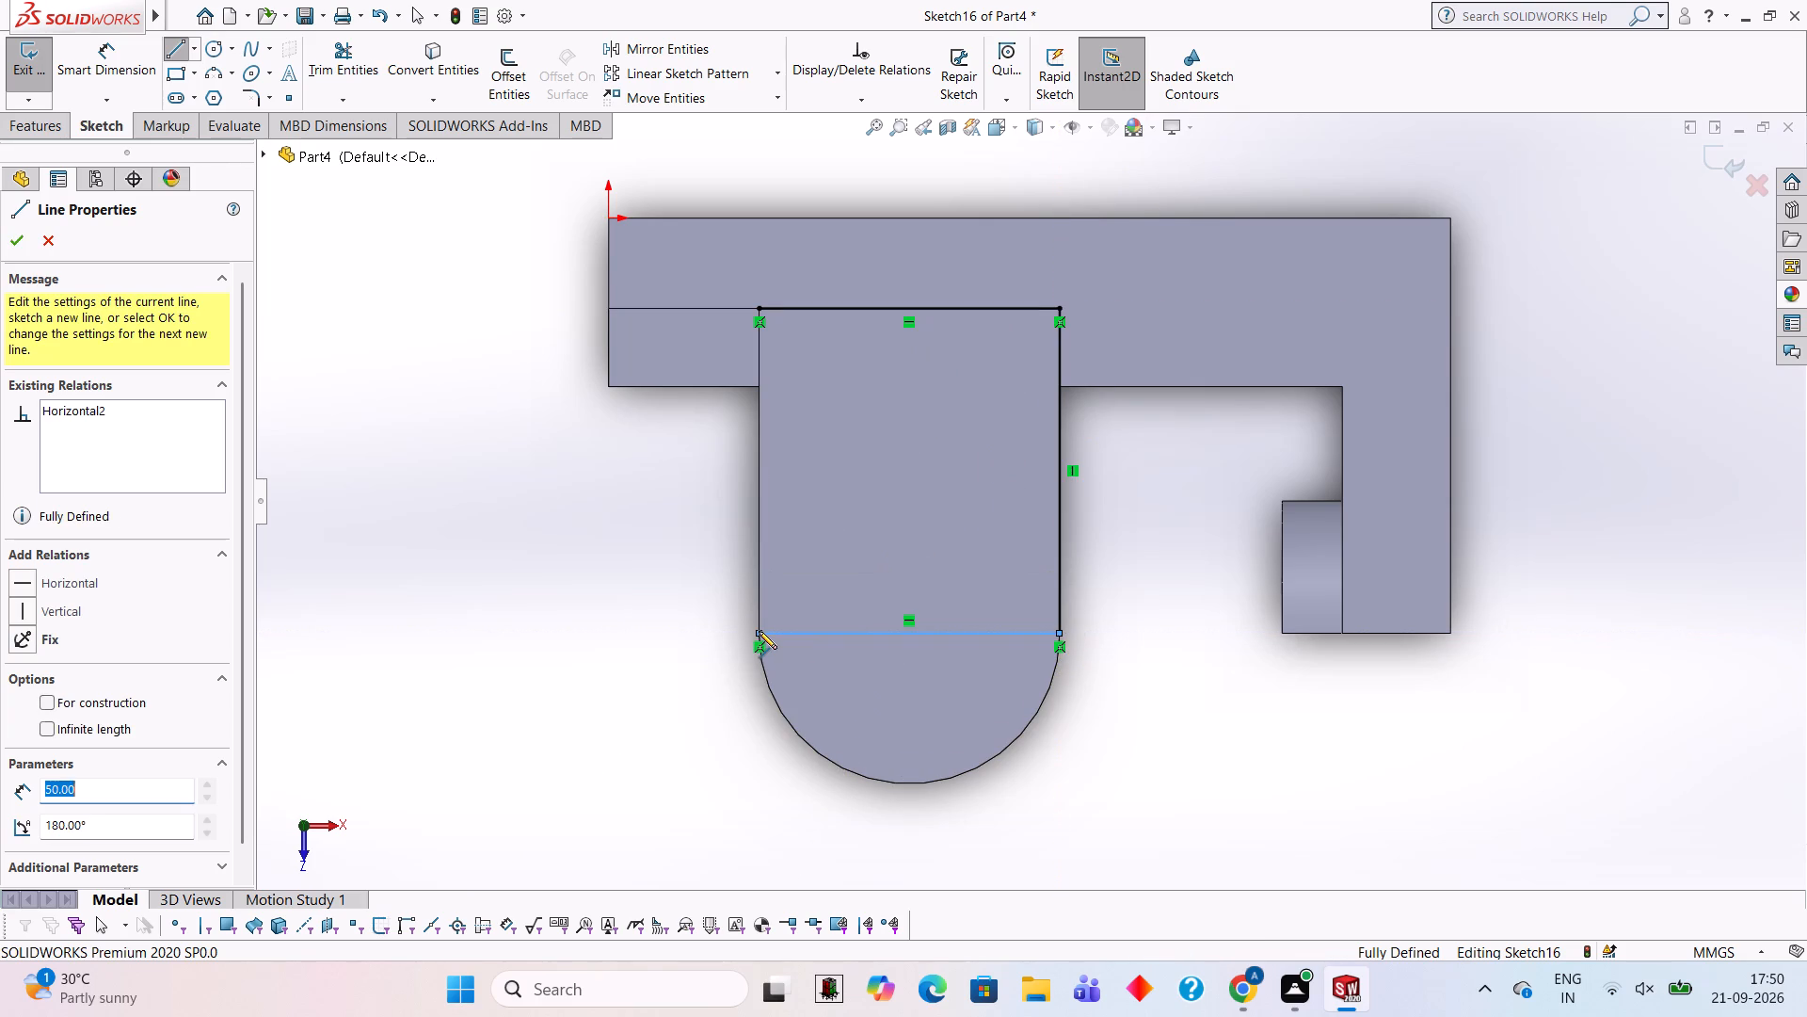
click(757, 309)
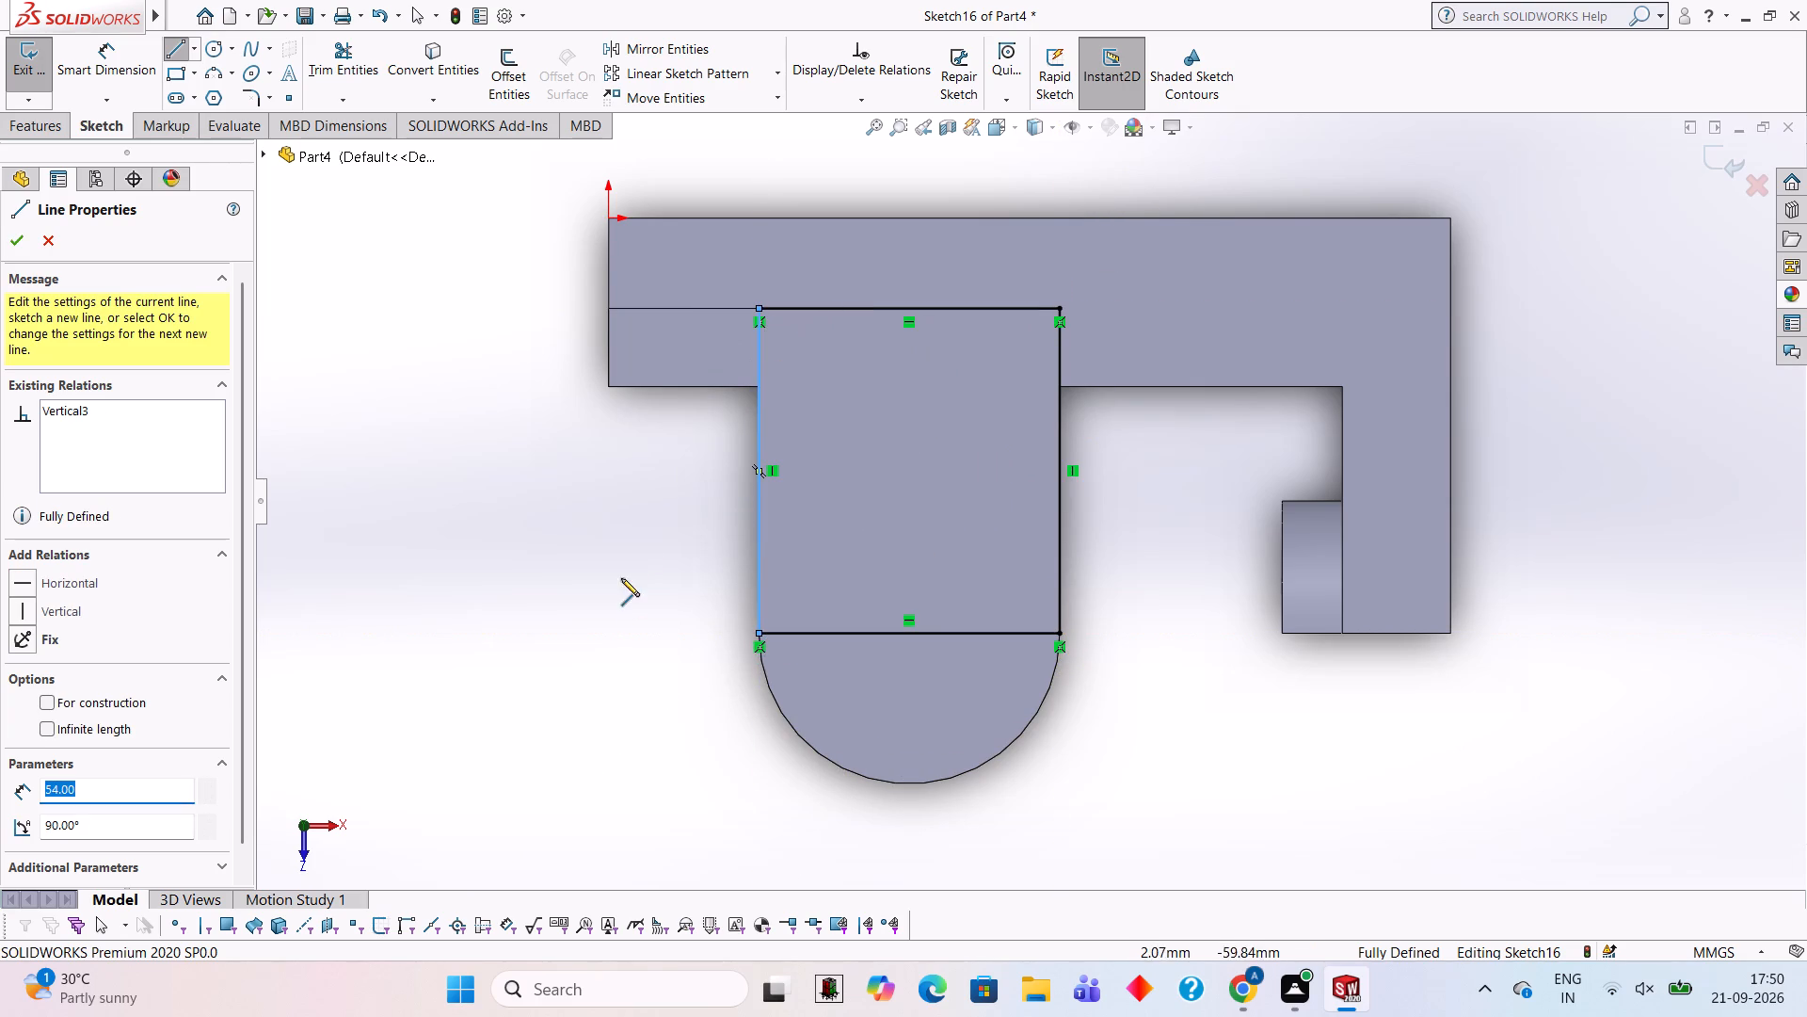
Round the rectangle's outer end with a 50 mm diameter circle centred on that side's midpoint, trimming the inner arc and dividing line.
click(207, 53)
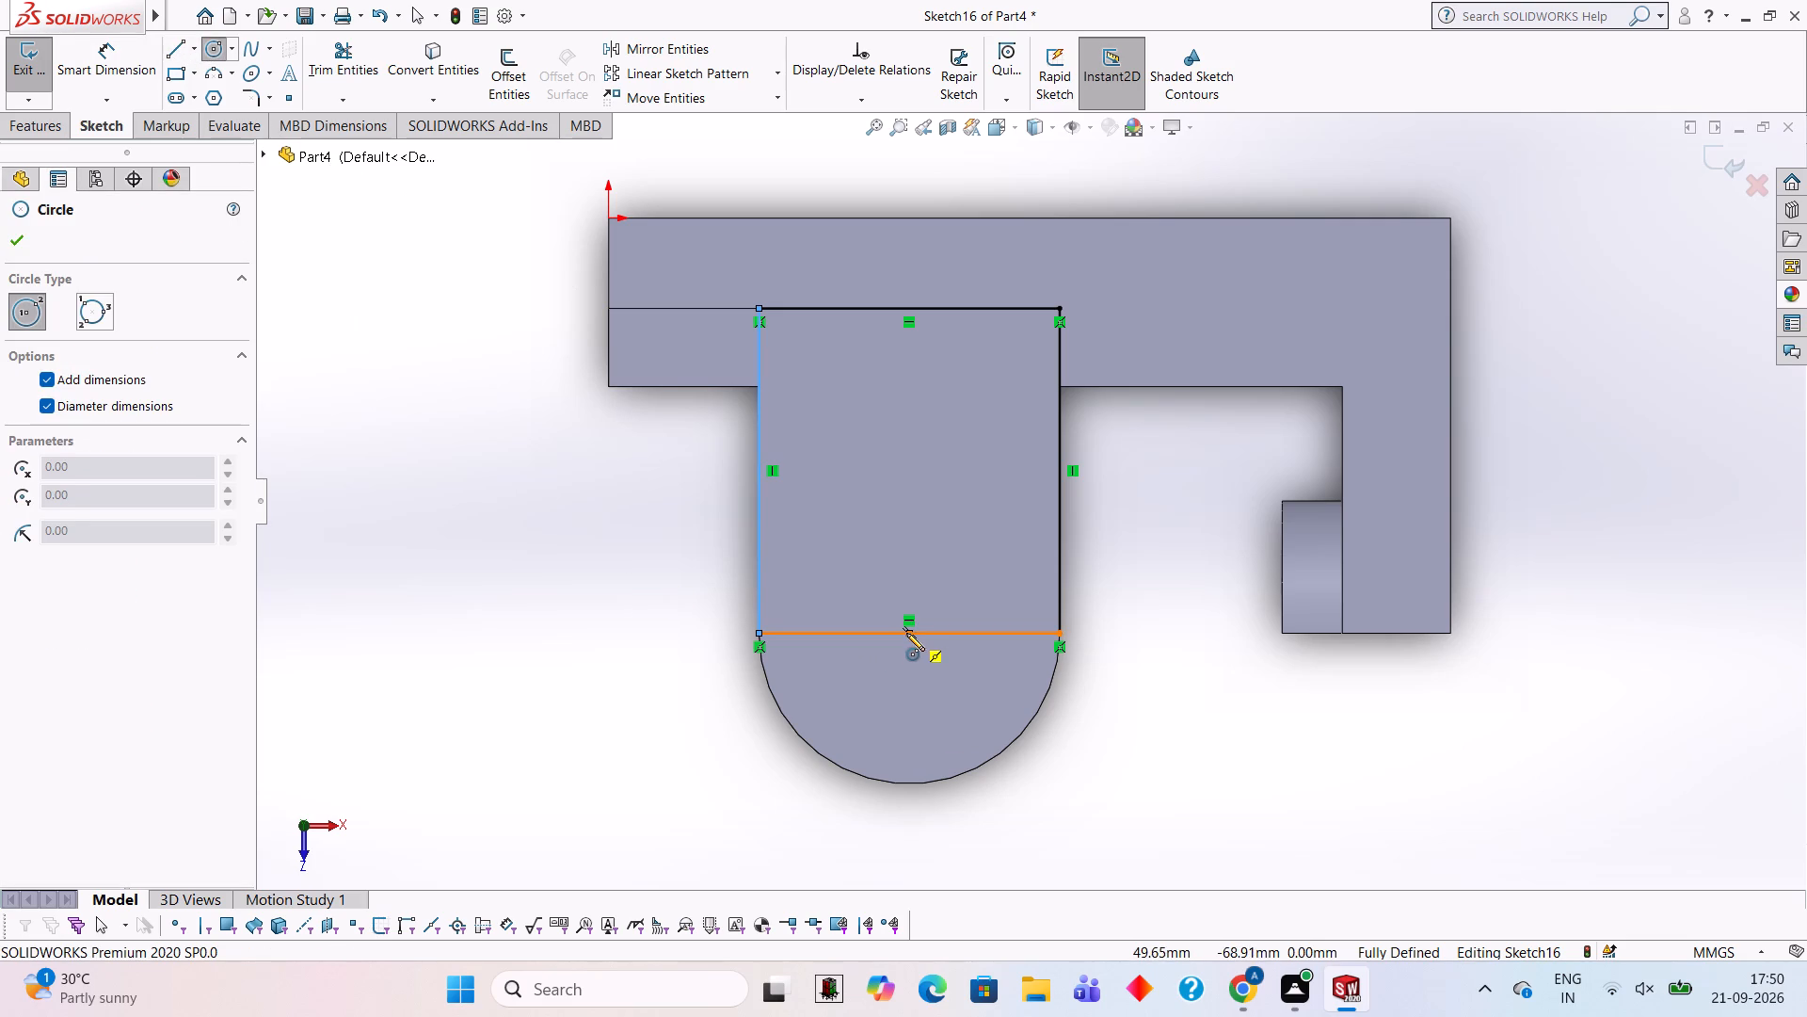
click(906, 633)
text(50)
key(Return)
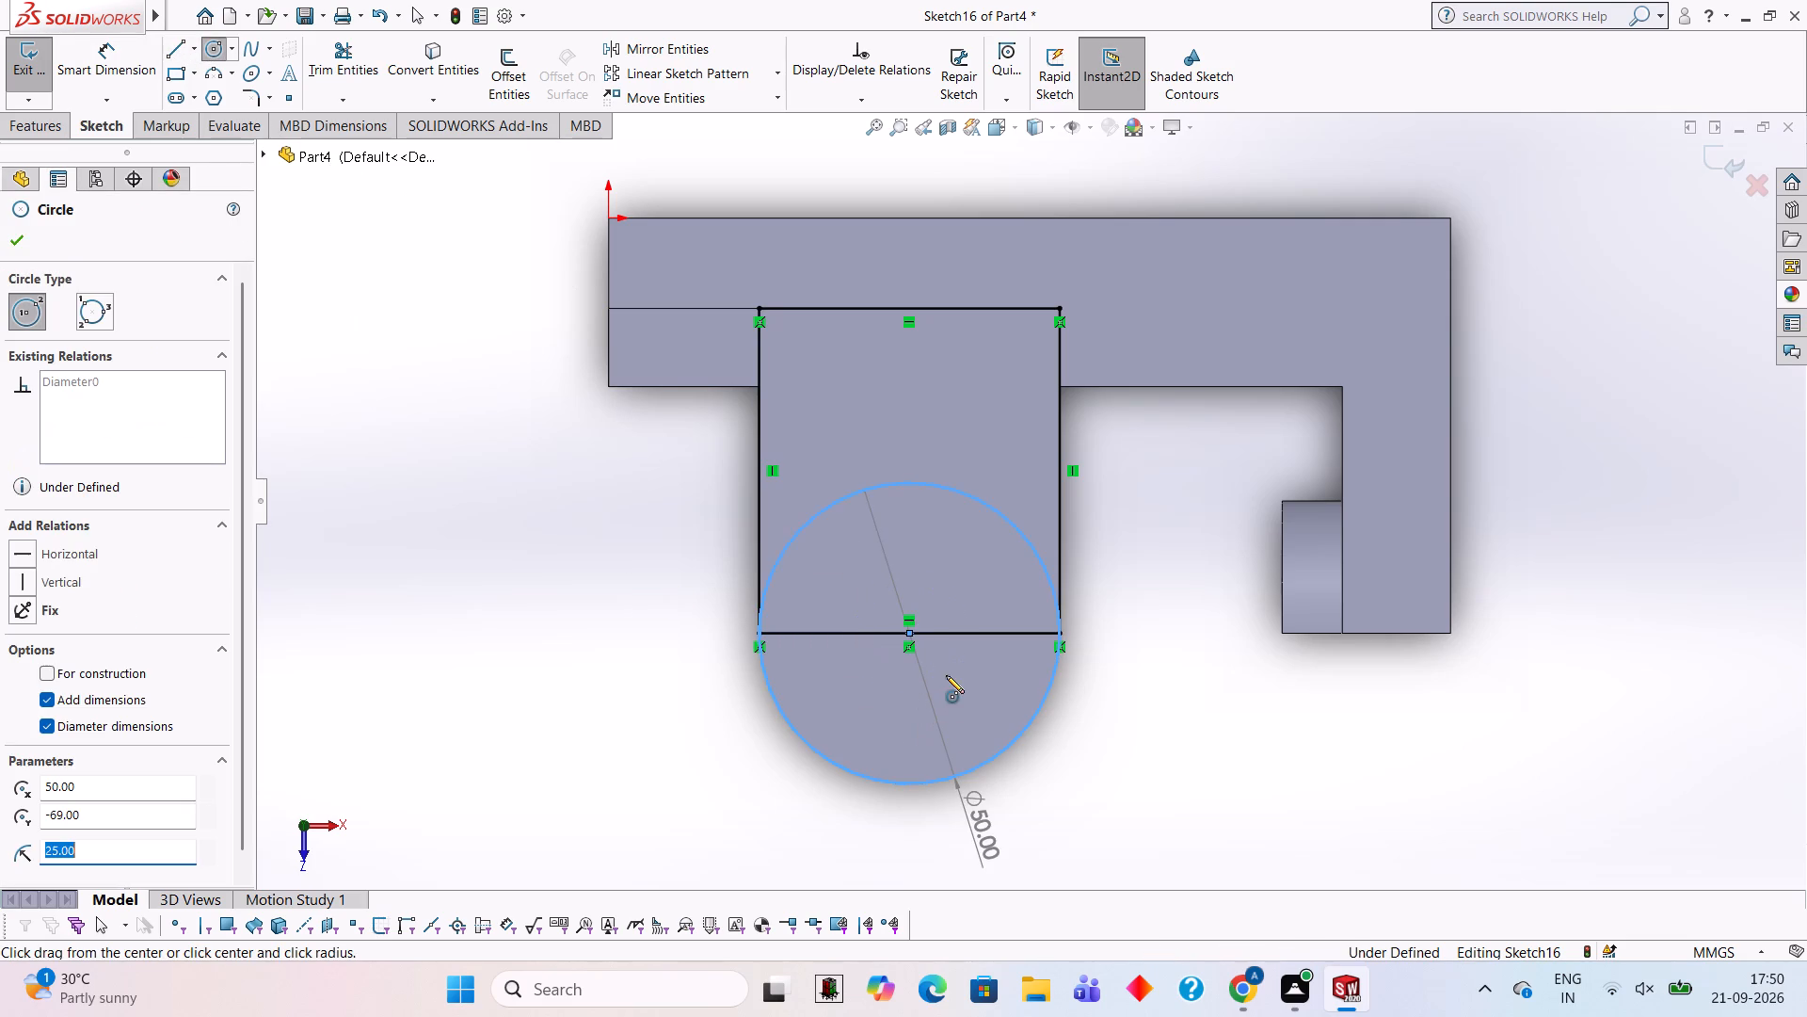
click(346, 58)
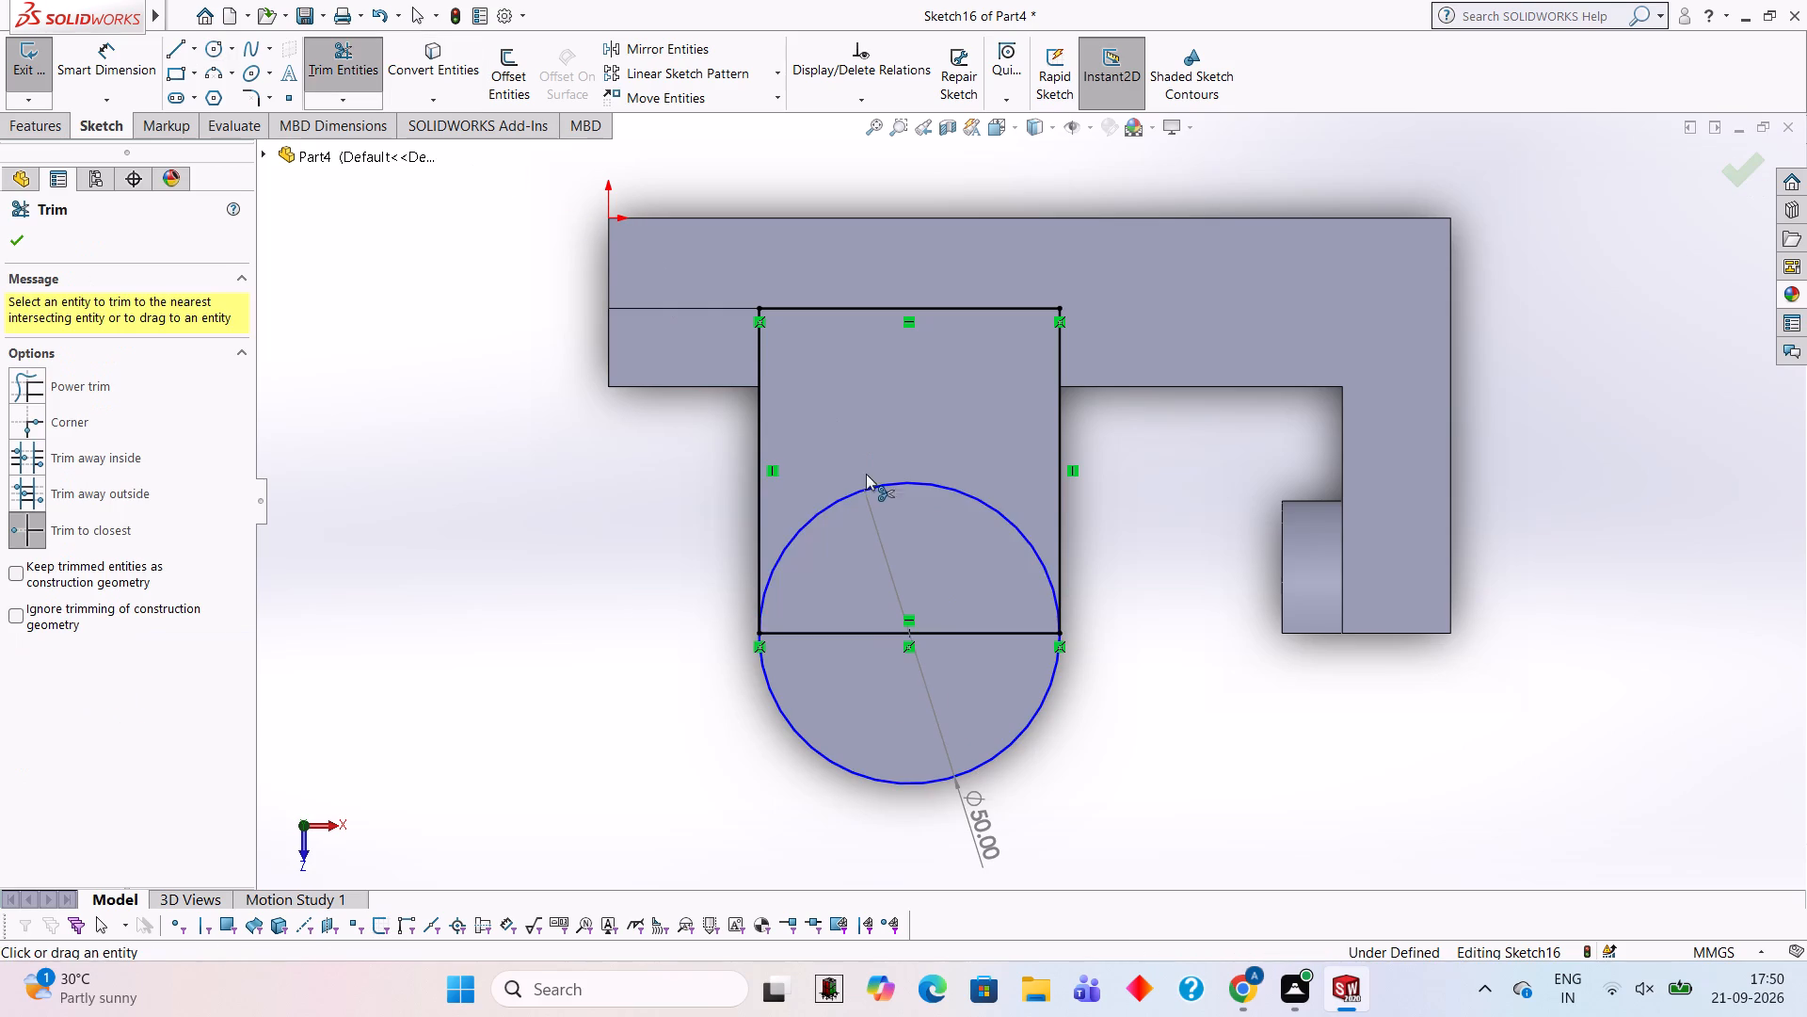
click(884, 489)
click(975, 637)
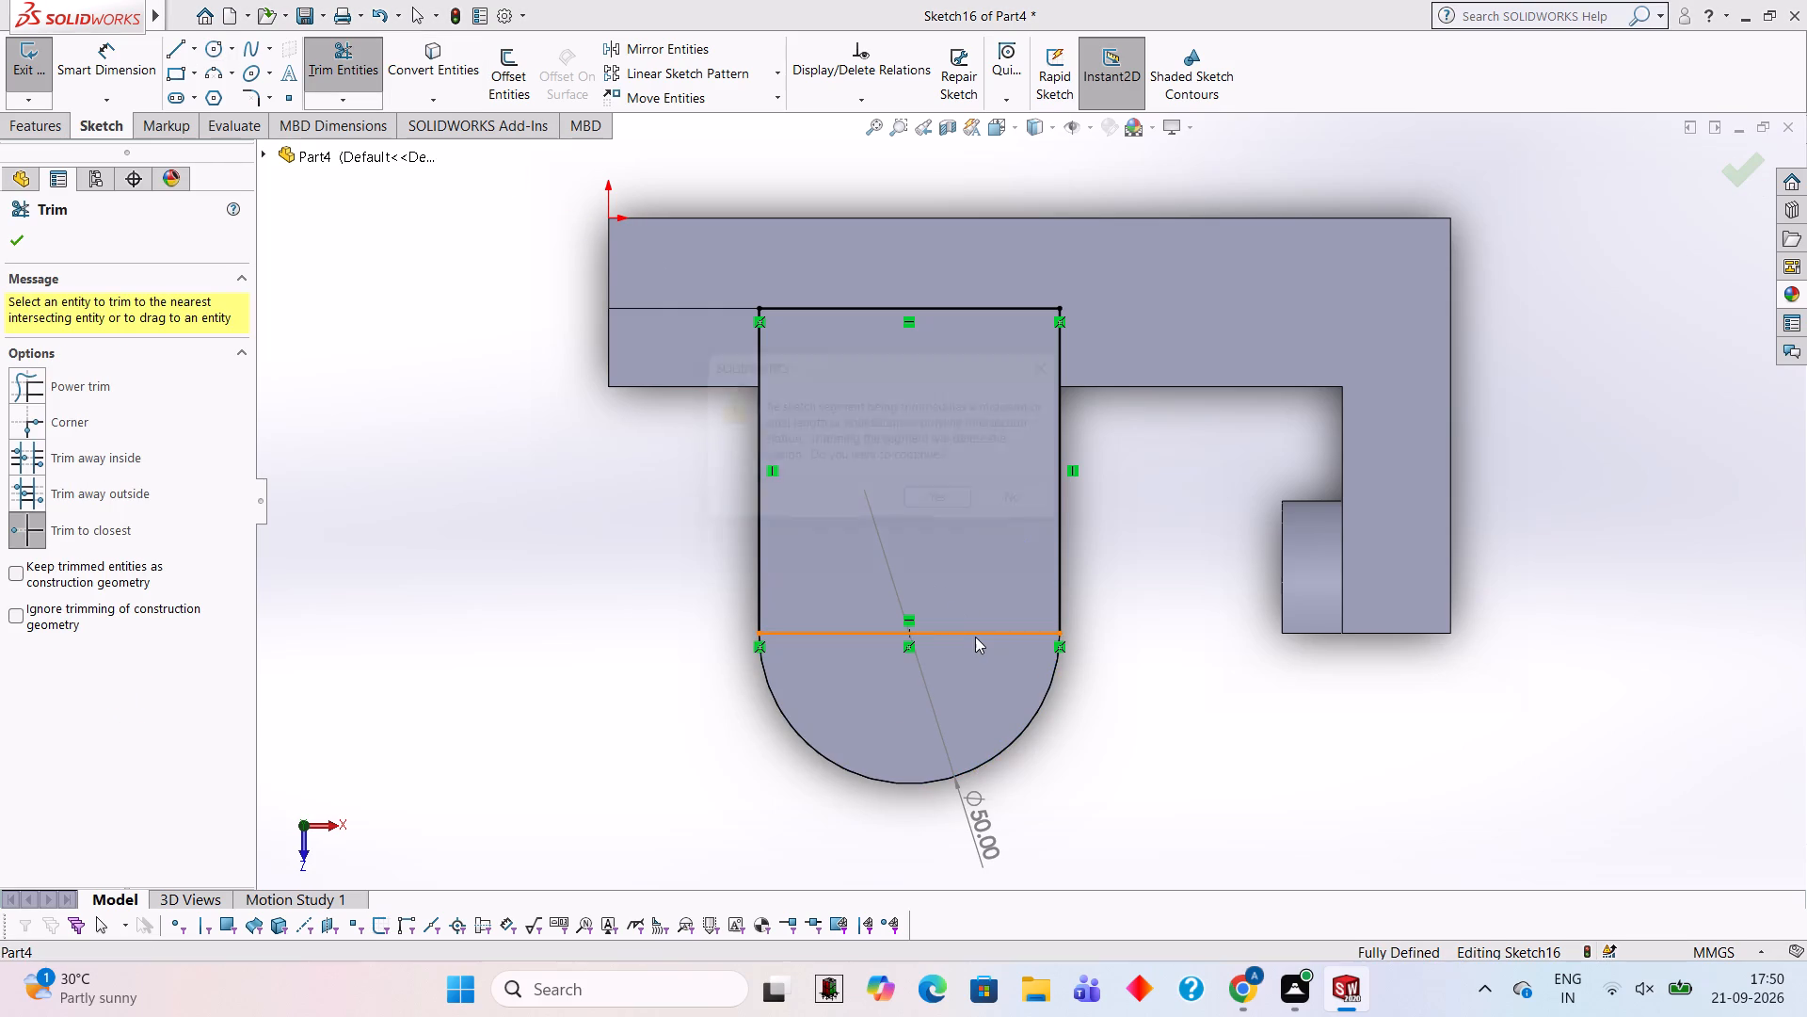
click(982, 519)
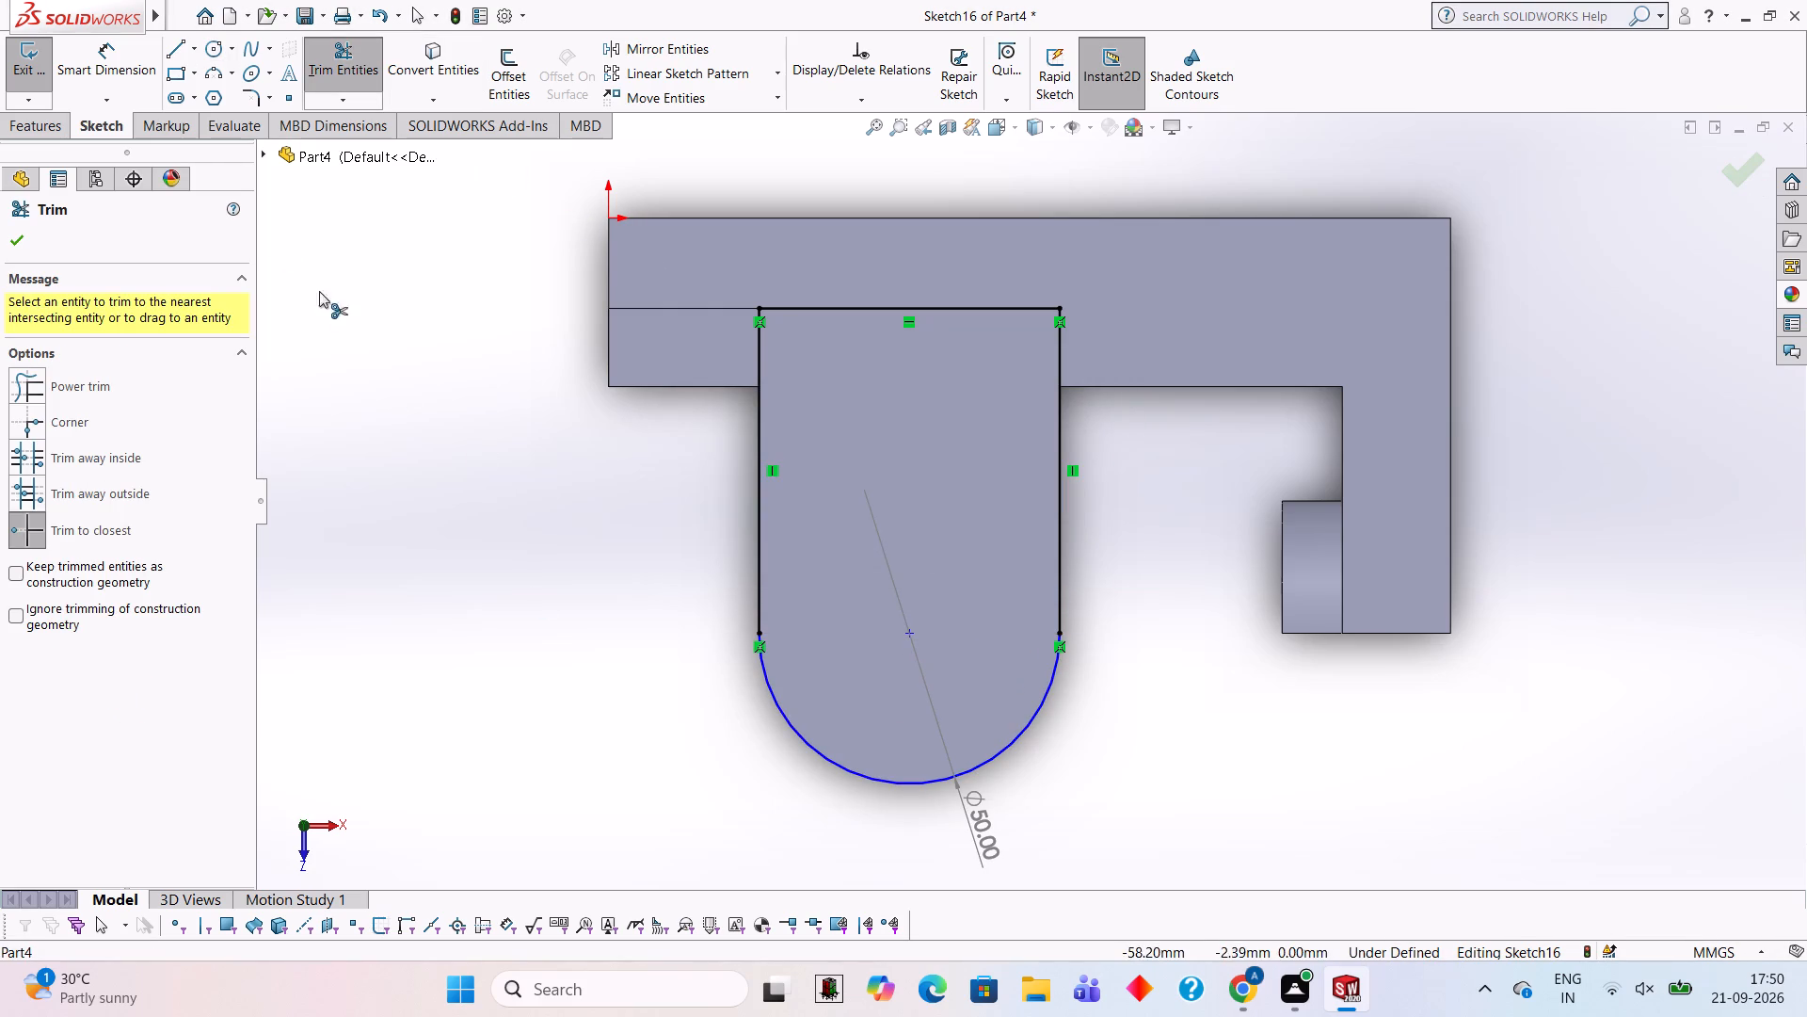
Extrude the round-ended profile 22 mm blind in the reversed direction, merged with the part.
middle_drag(383, 438, 408, 351)
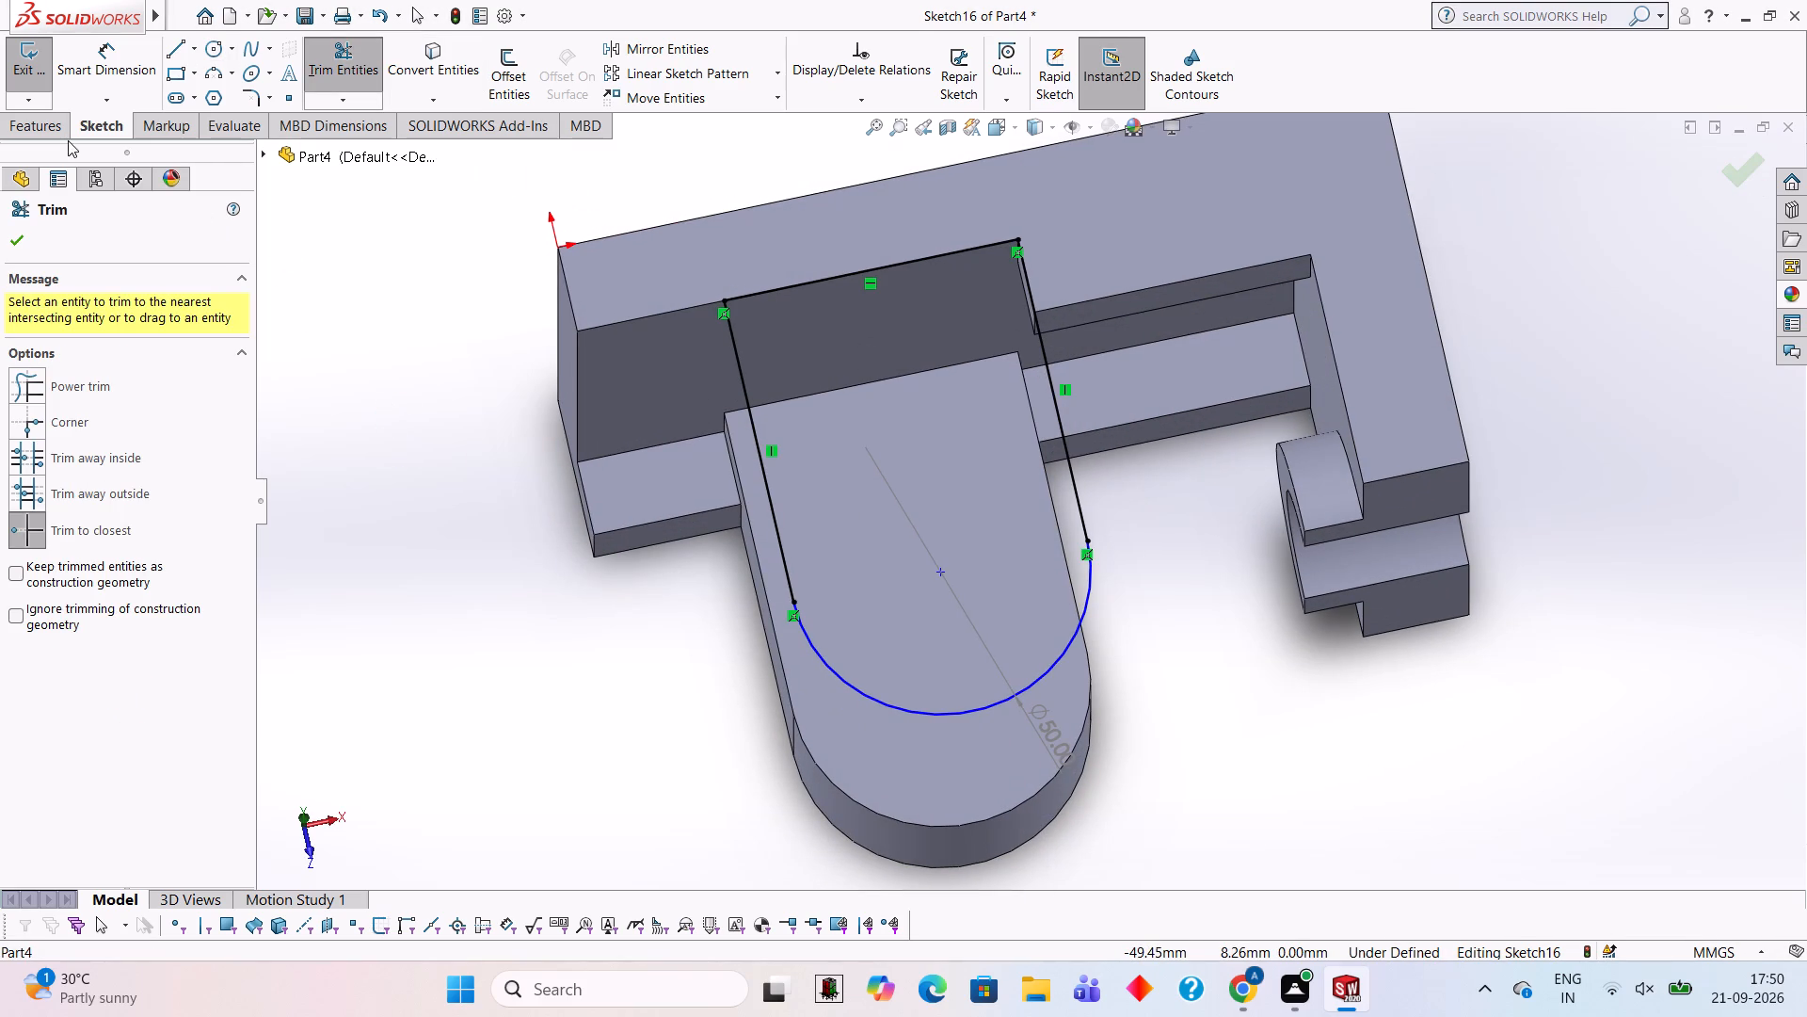
click(52, 132)
click(52, 89)
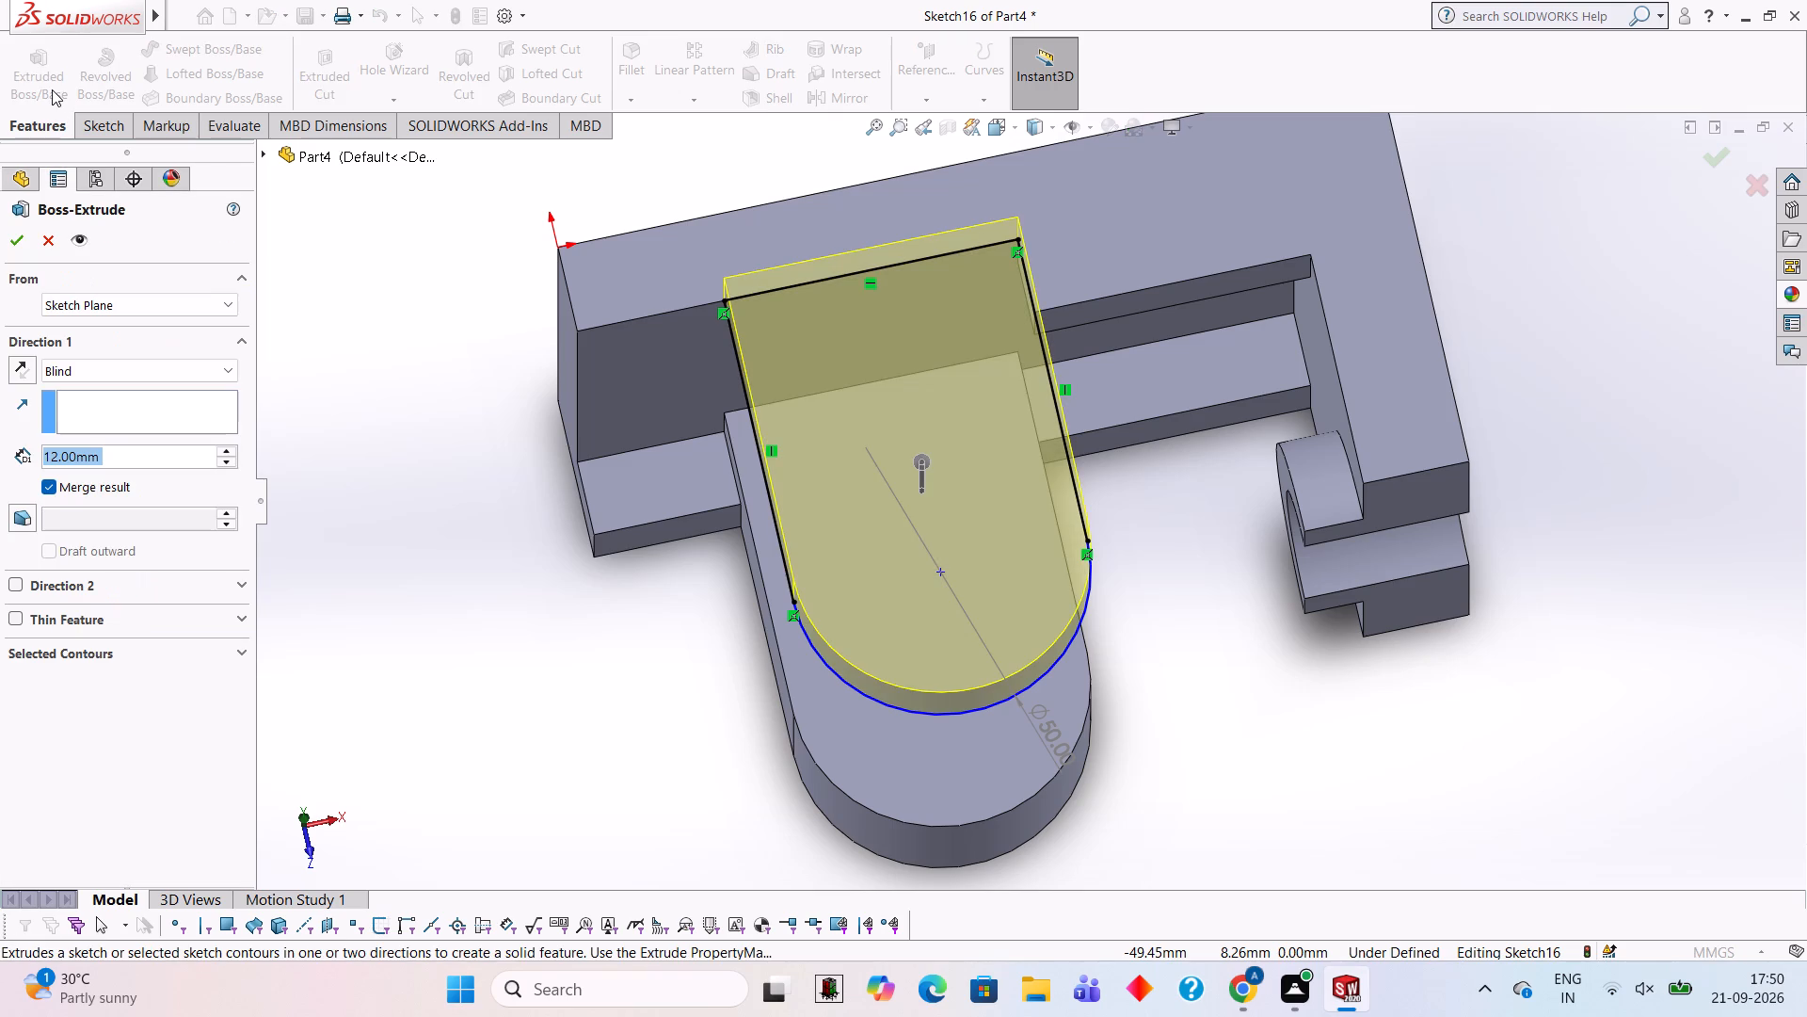
text(22)
key(Return)
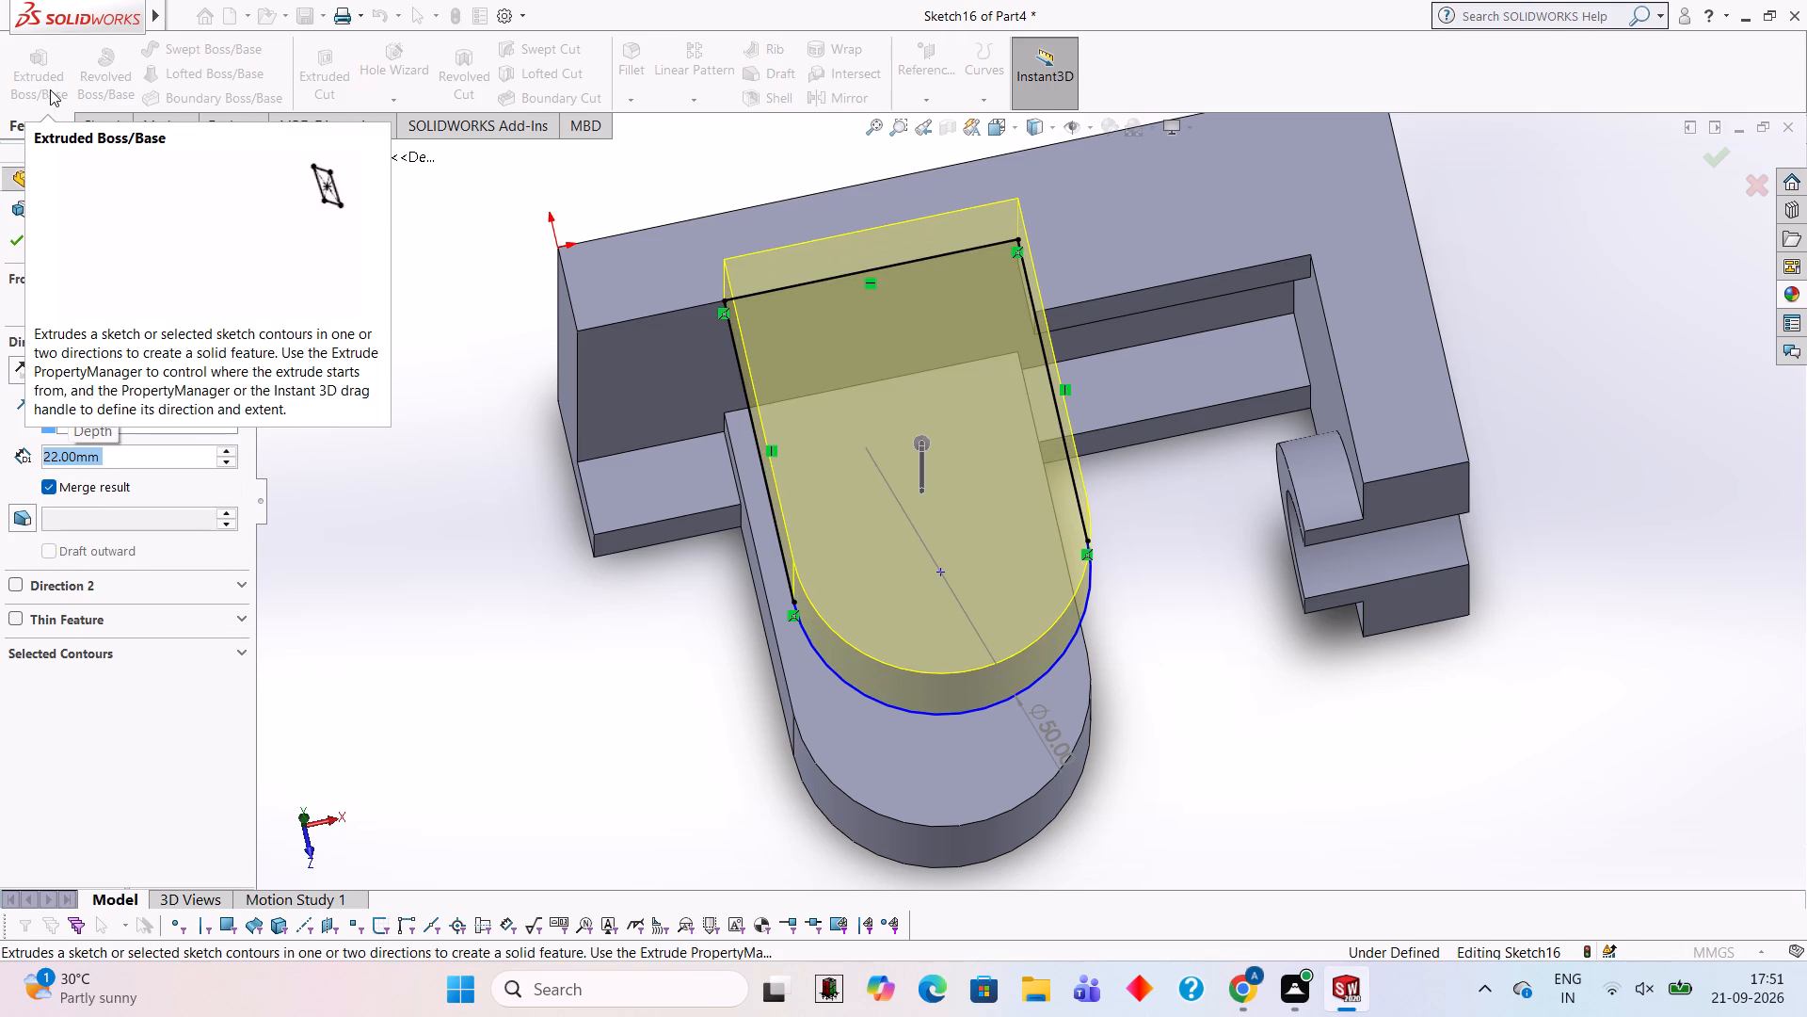
click(26, 367)
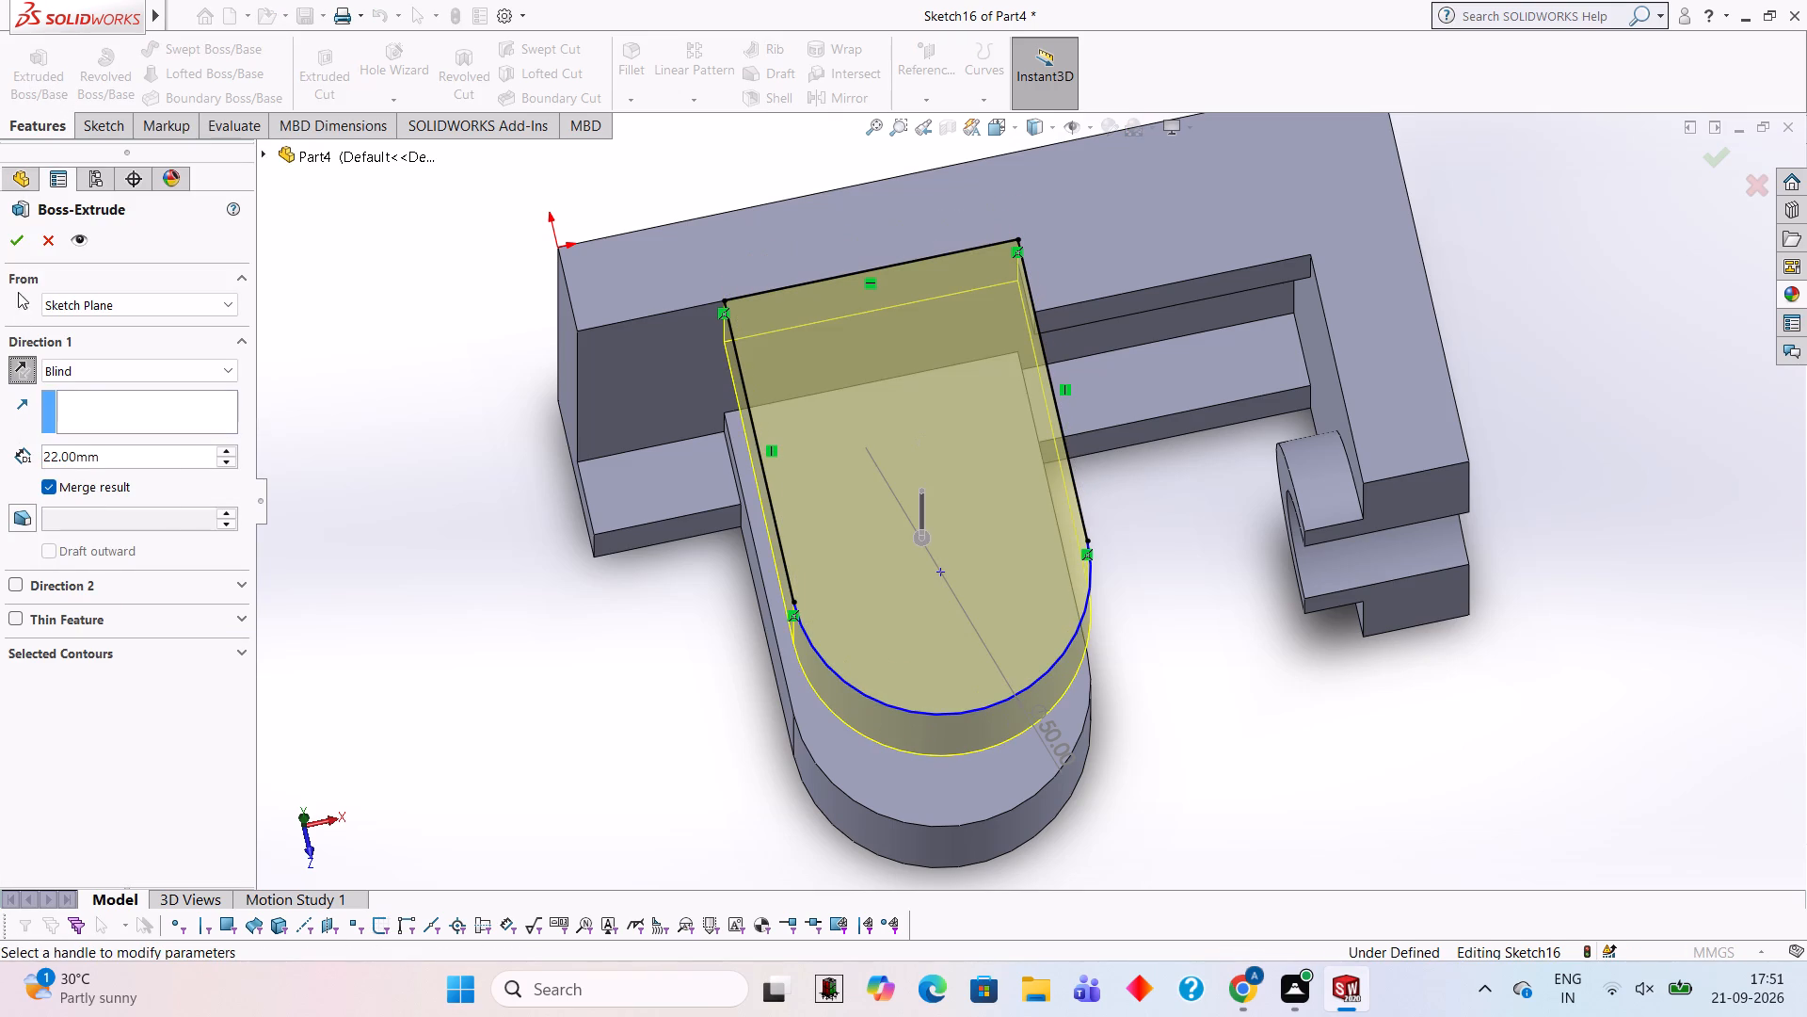
click(14, 226)
click(442, 508)
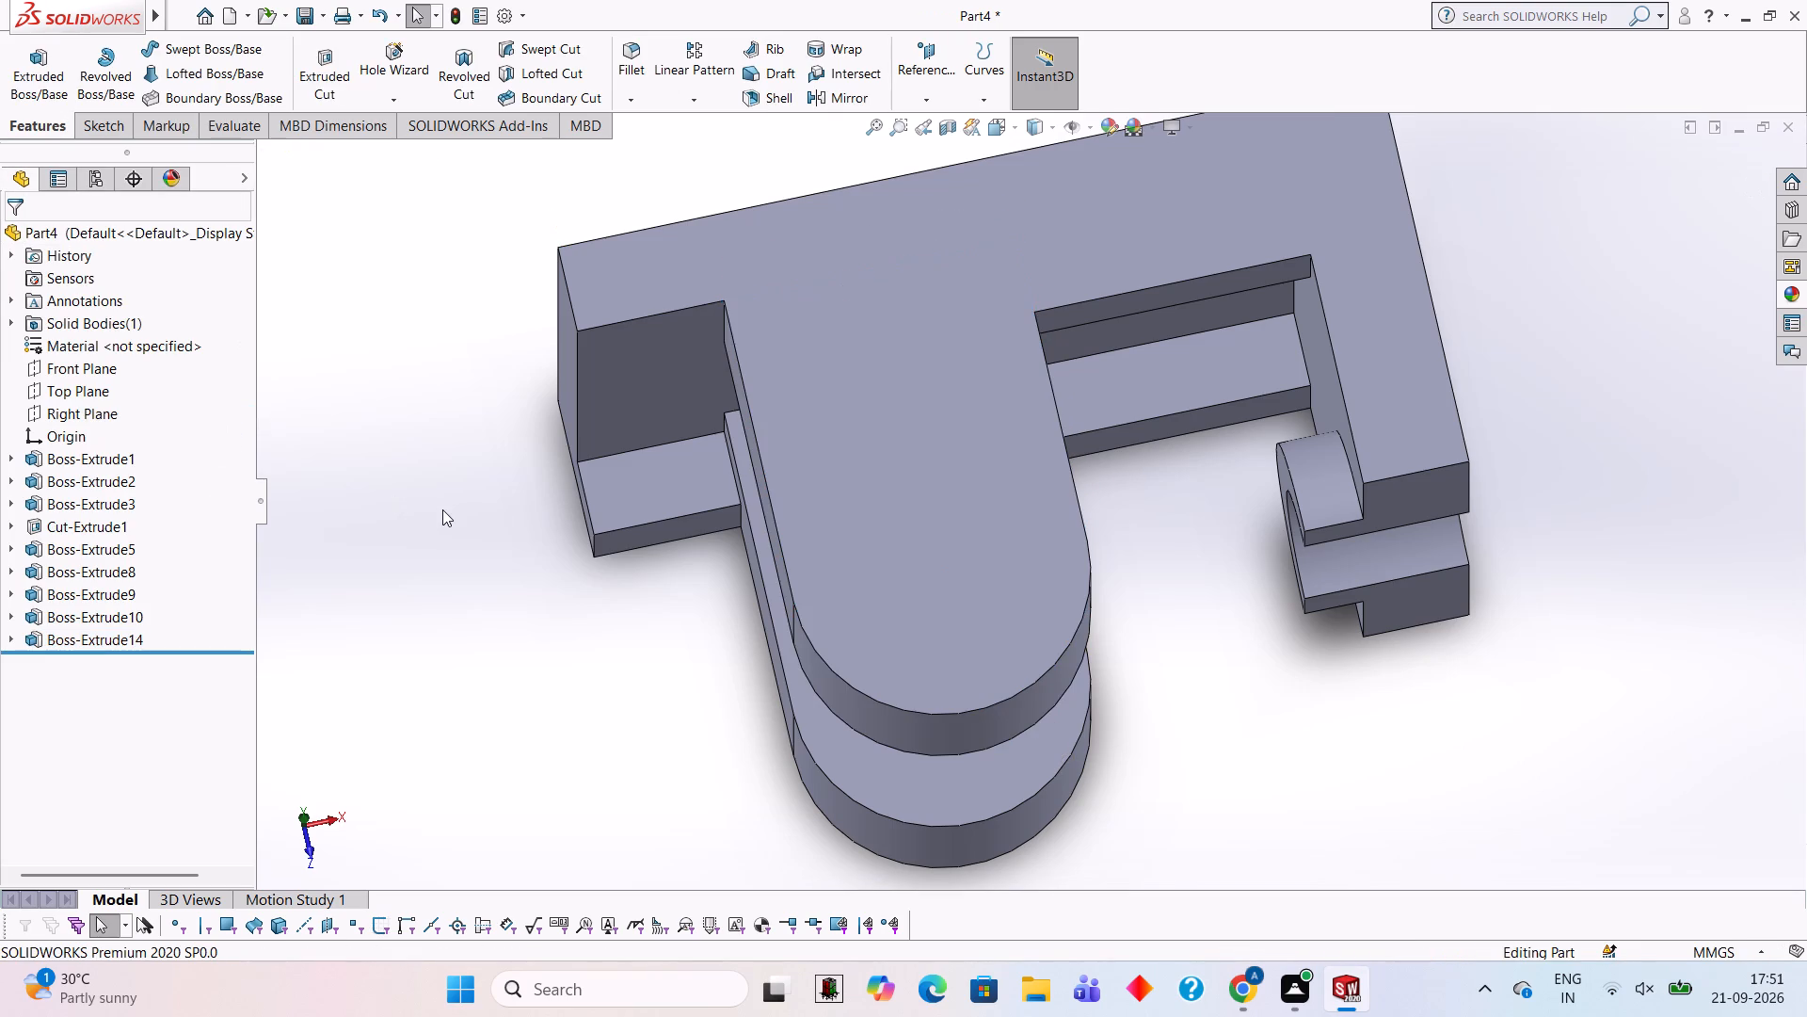
On the large face with the round-ended arm, sketch a closed 25 x 13 mm rectangle of lines filling the notch beside the arm.
click(842, 285)
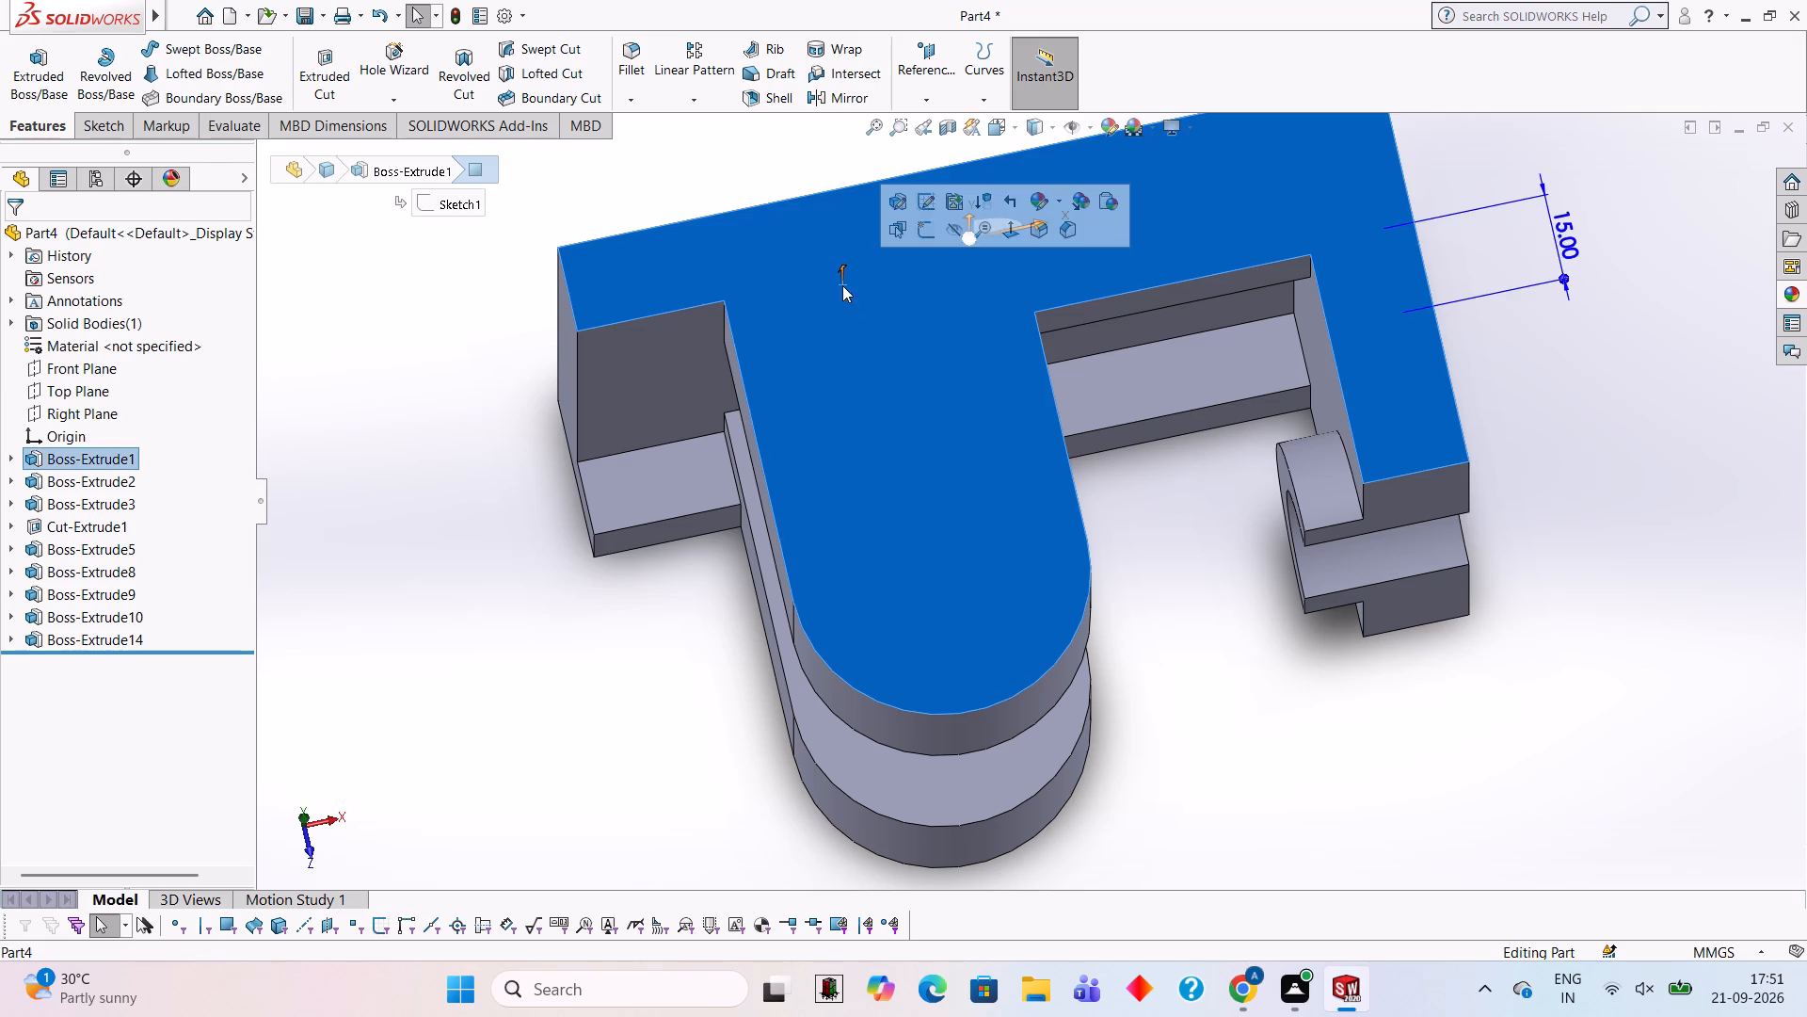
click(926, 238)
key(ctrl+8)
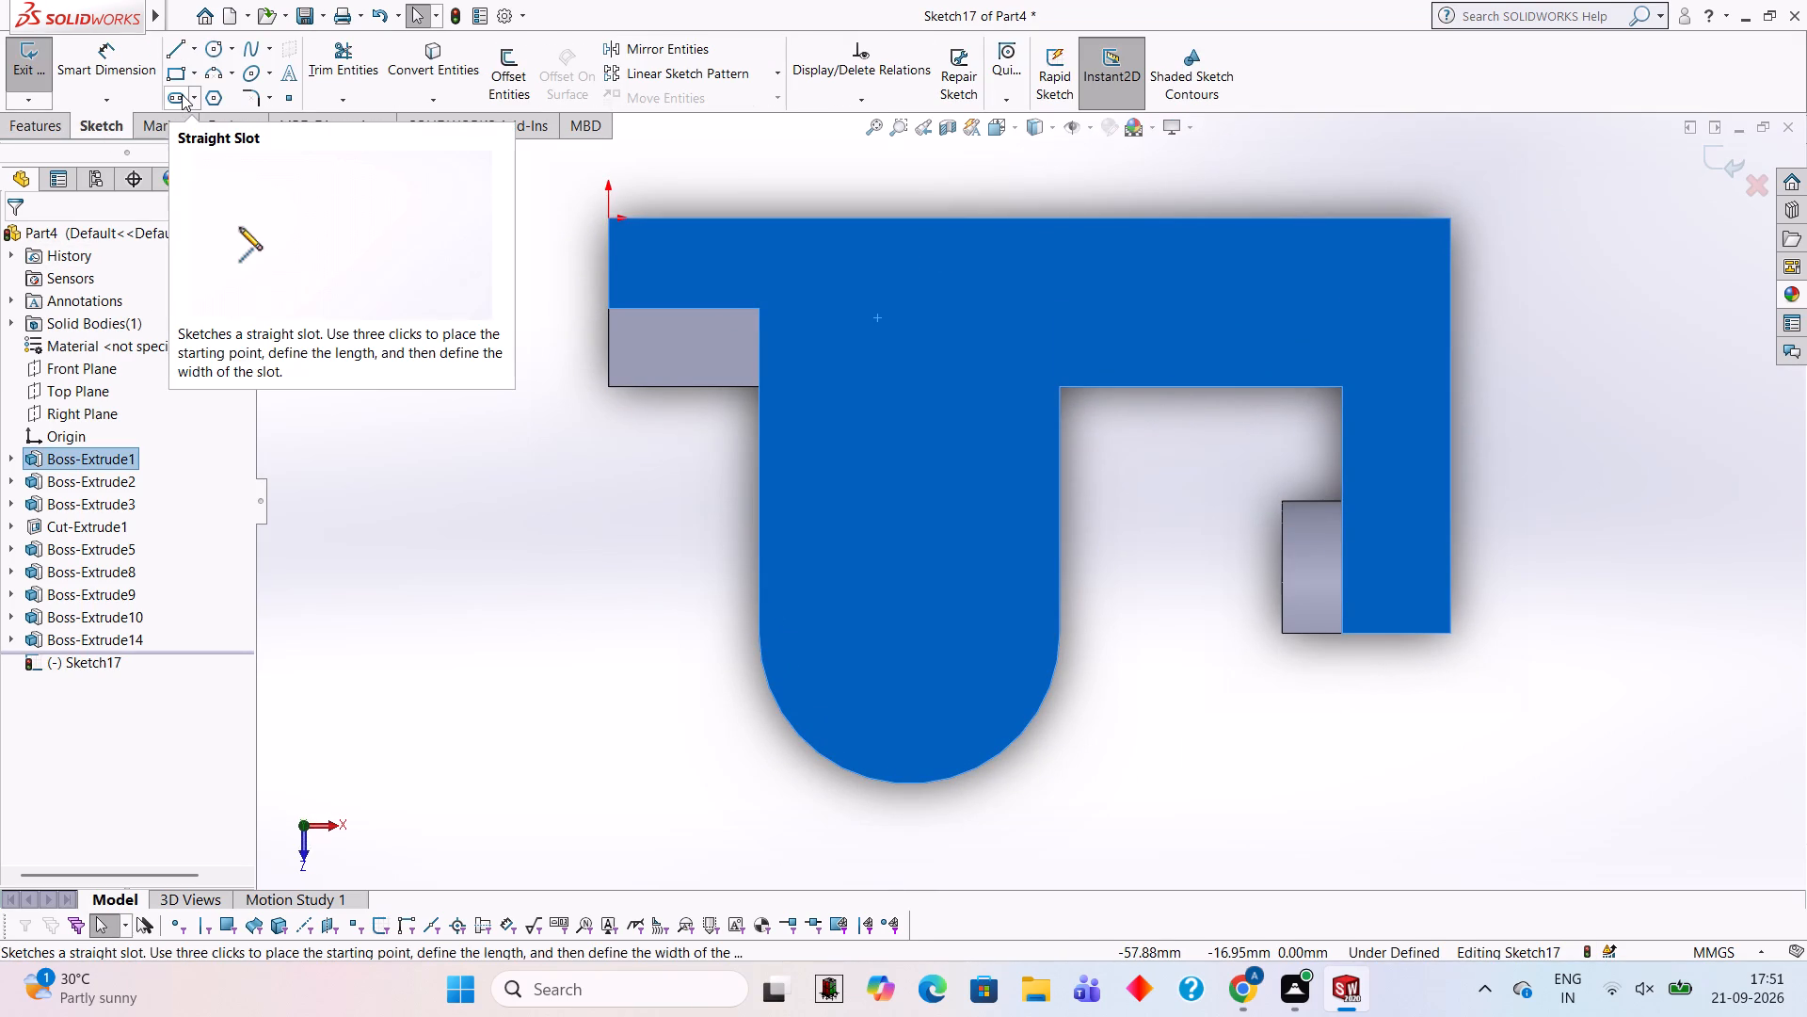
click(170, 56)
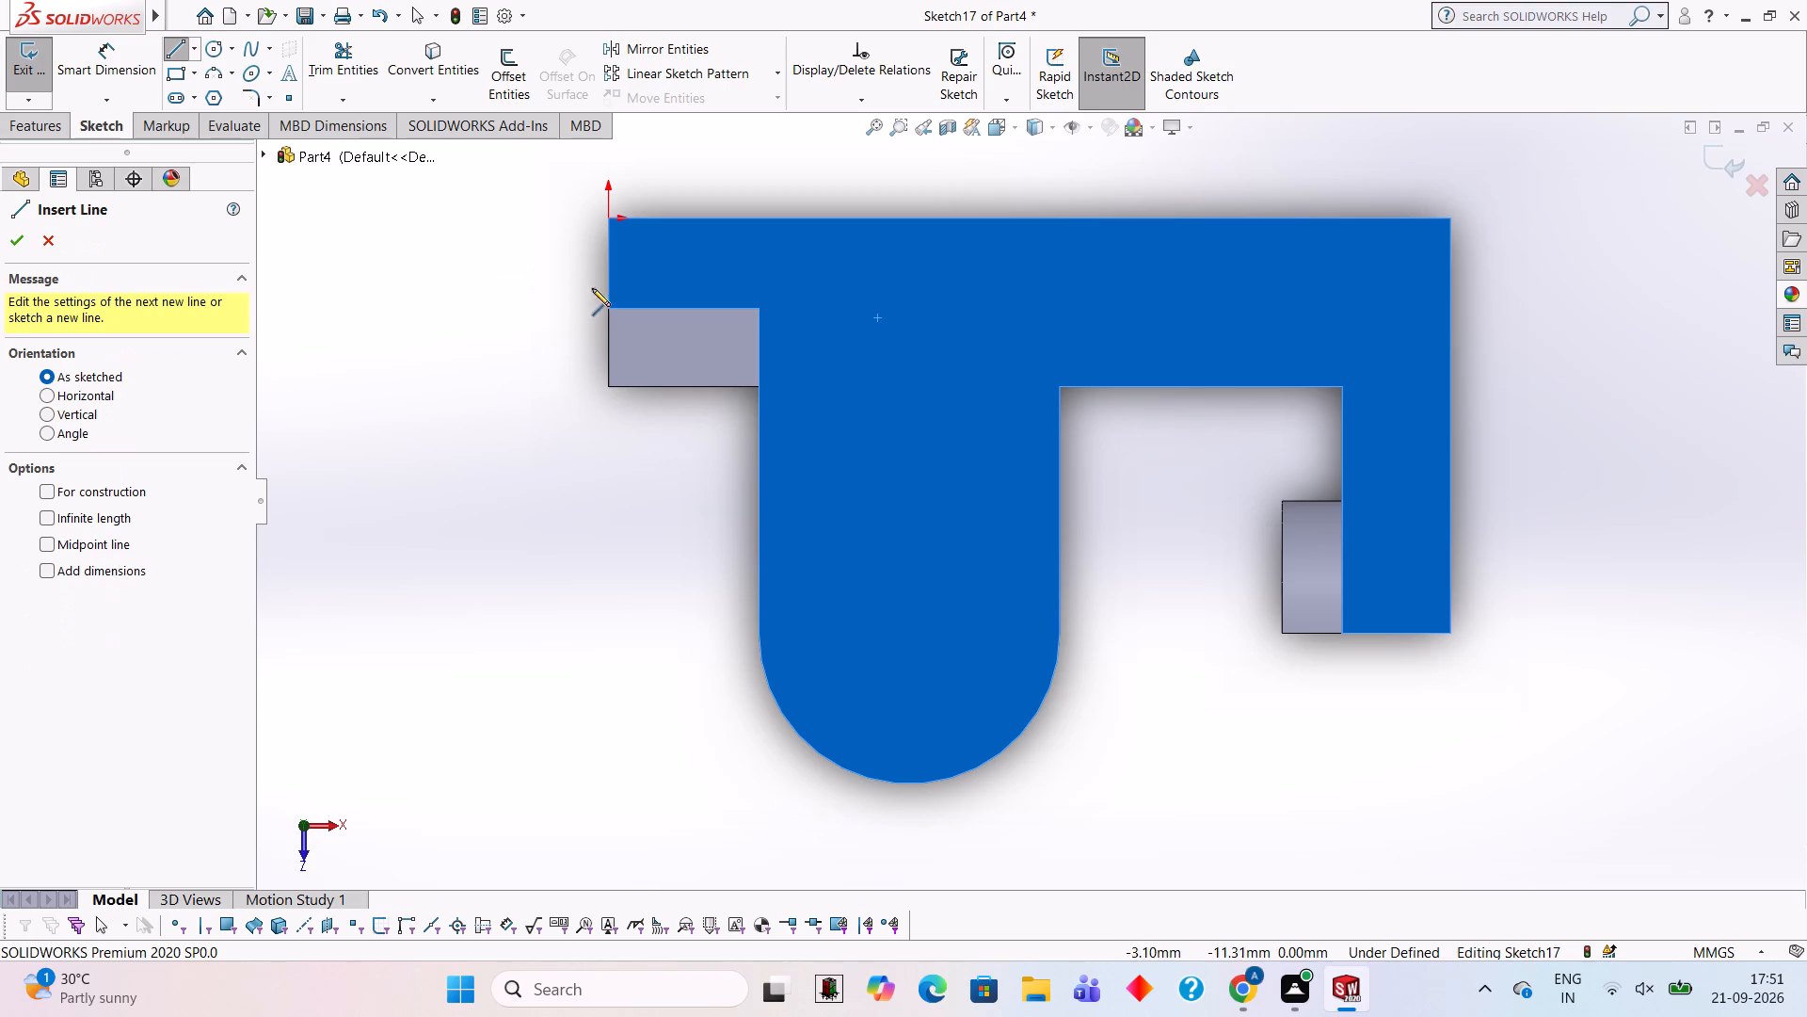
click(606, 308)
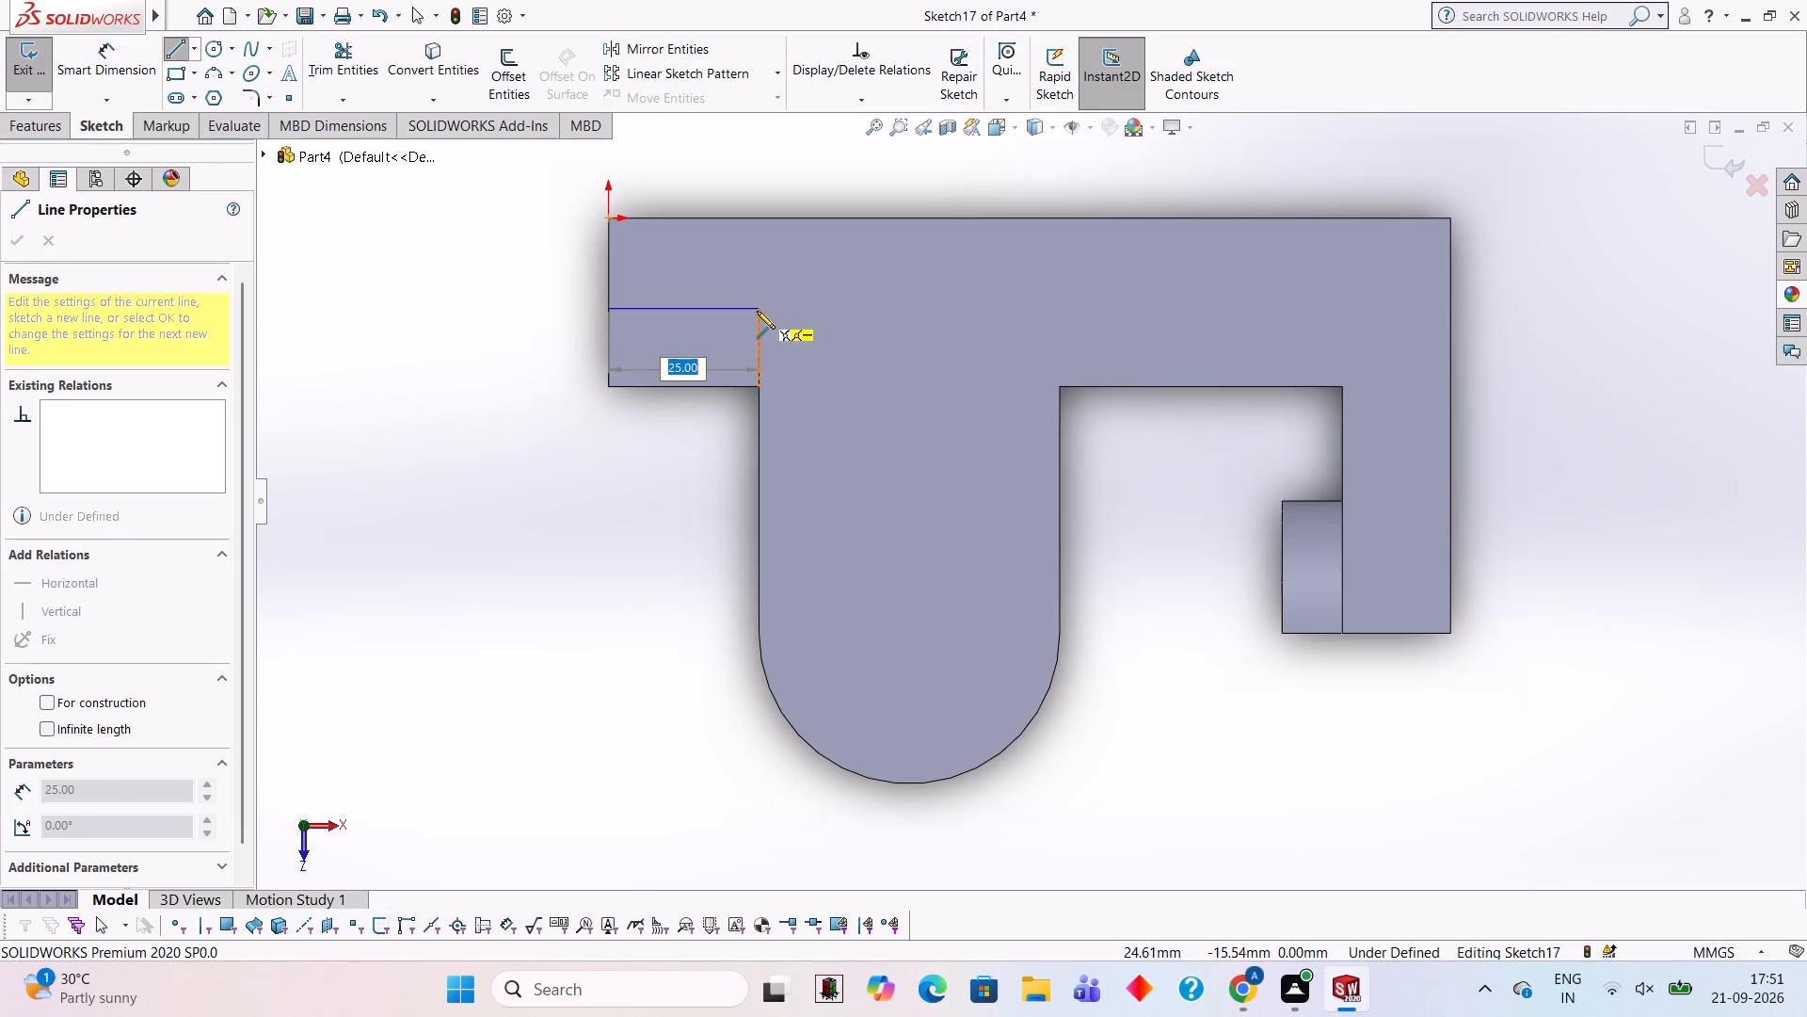
click(757, 307)
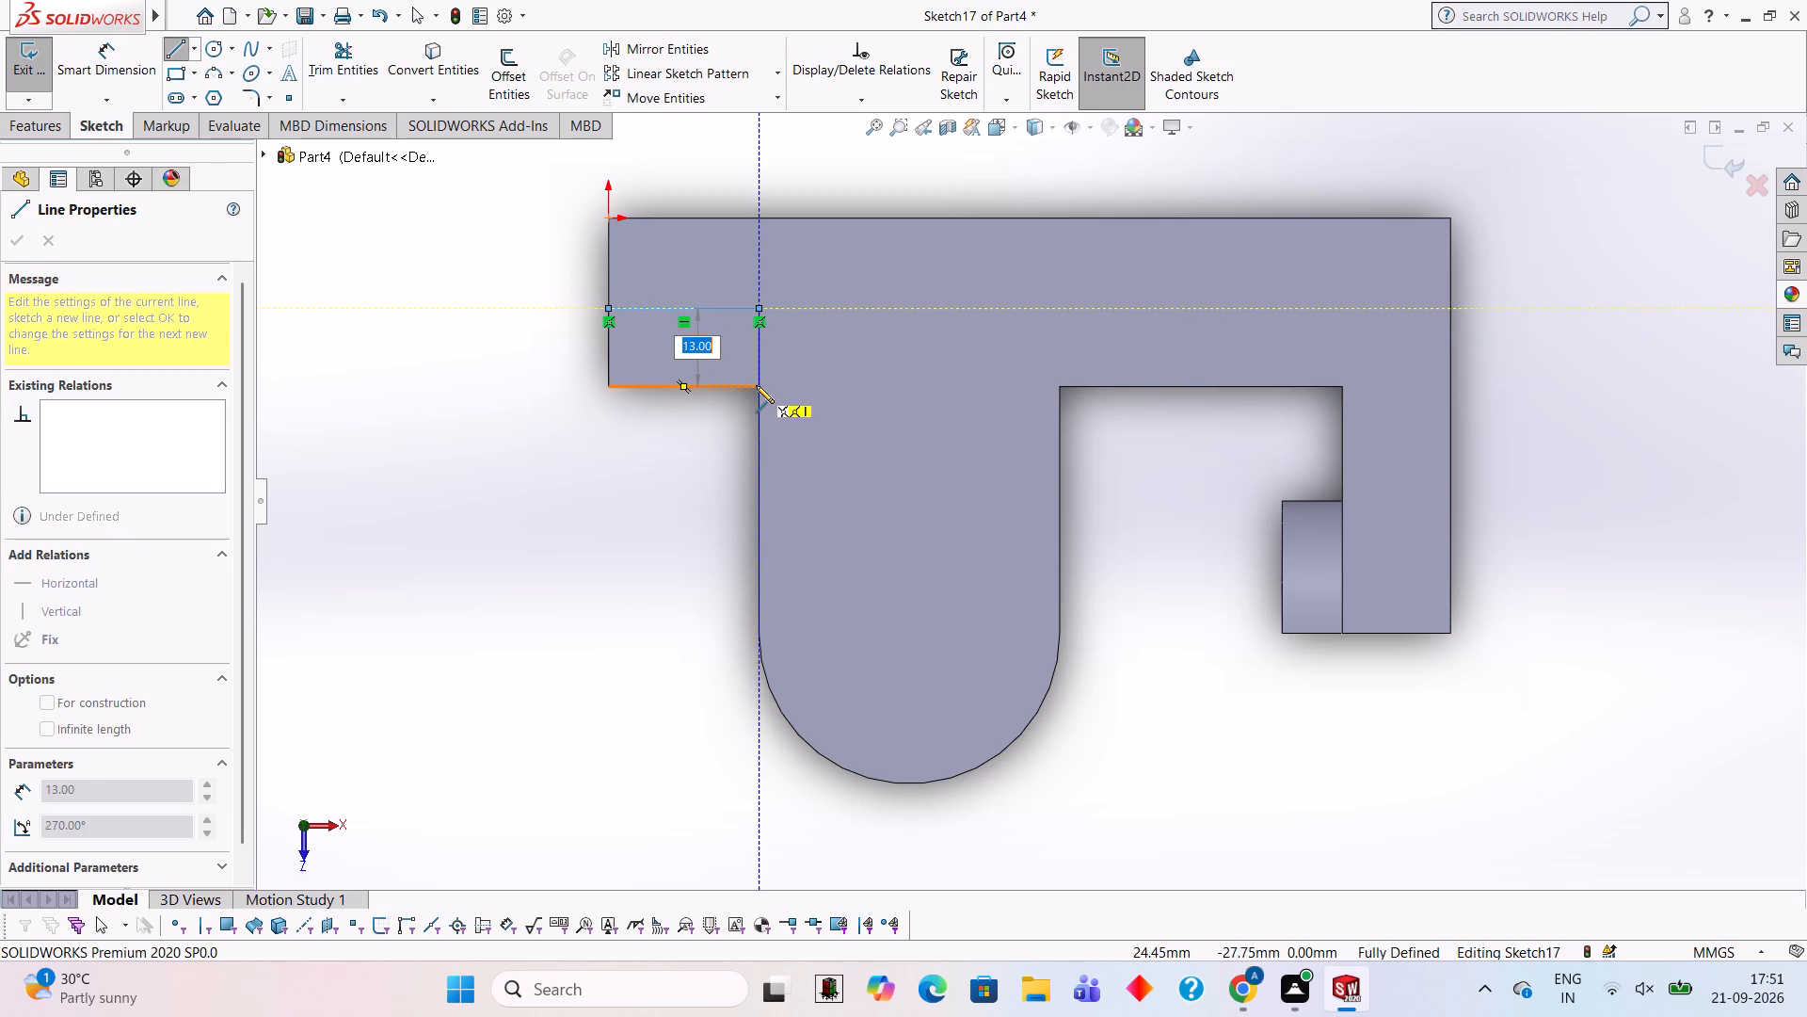
click(756, 385)
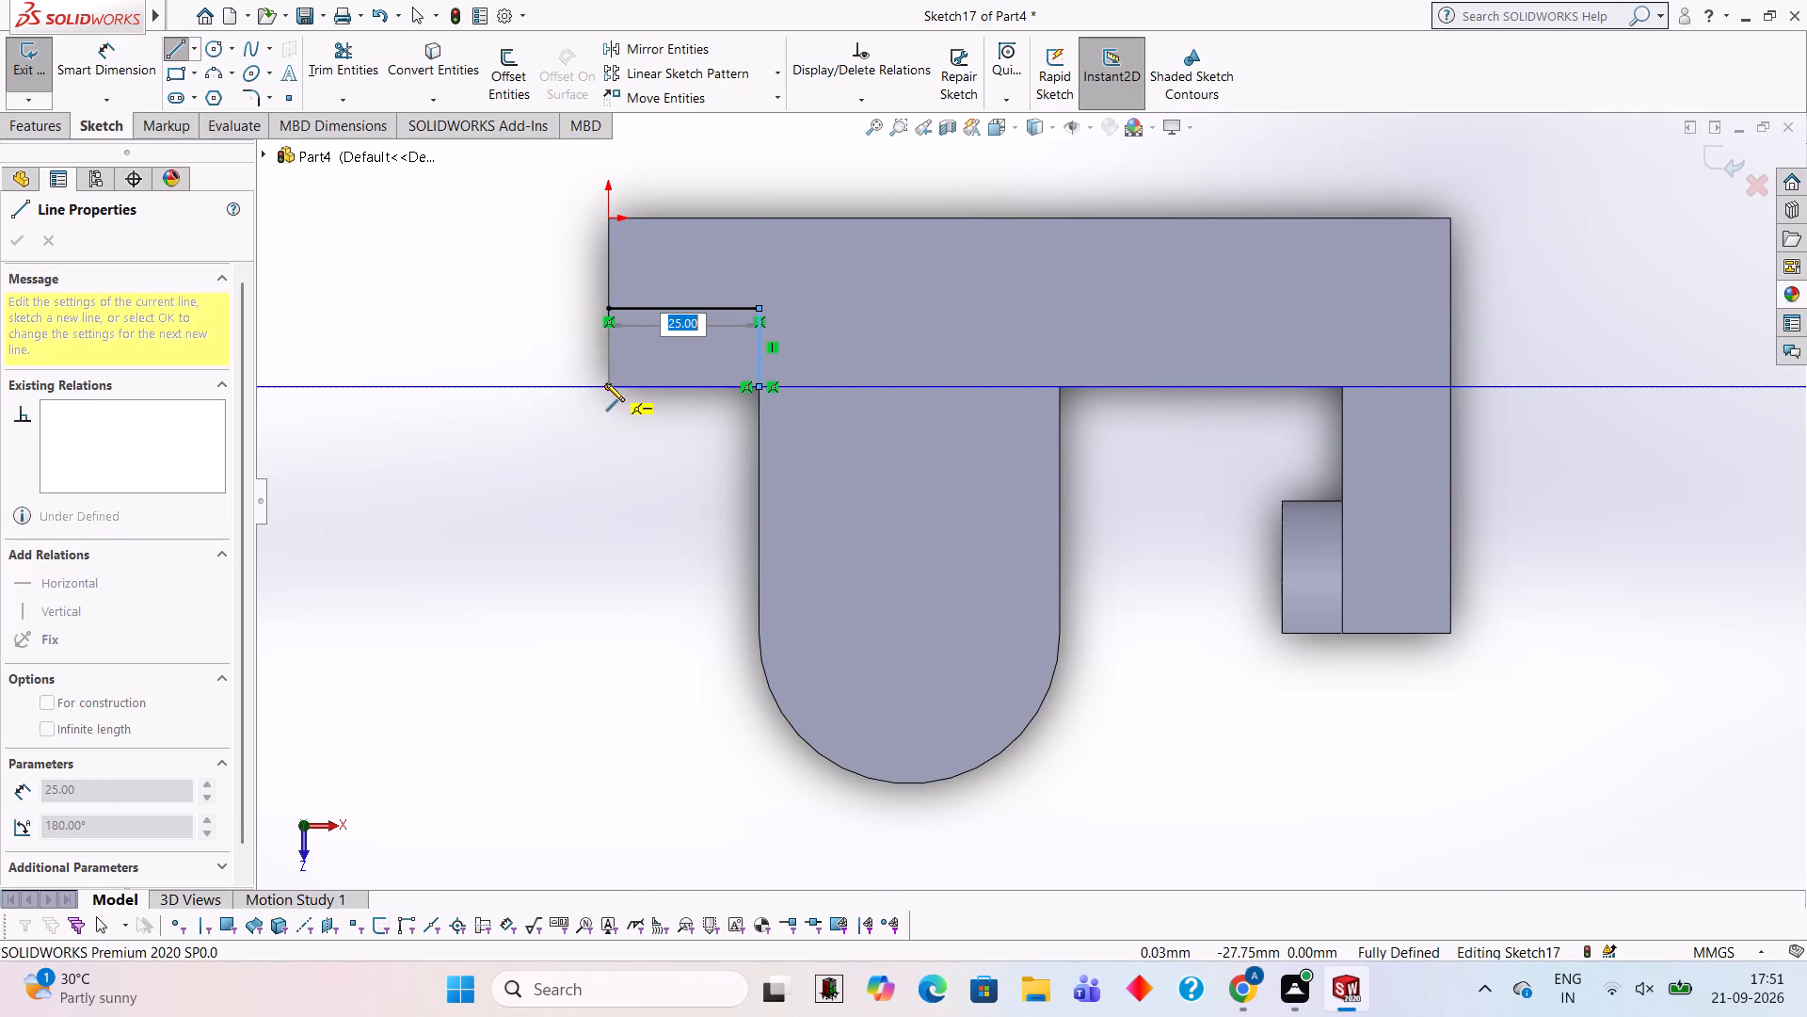
click(605, 382)
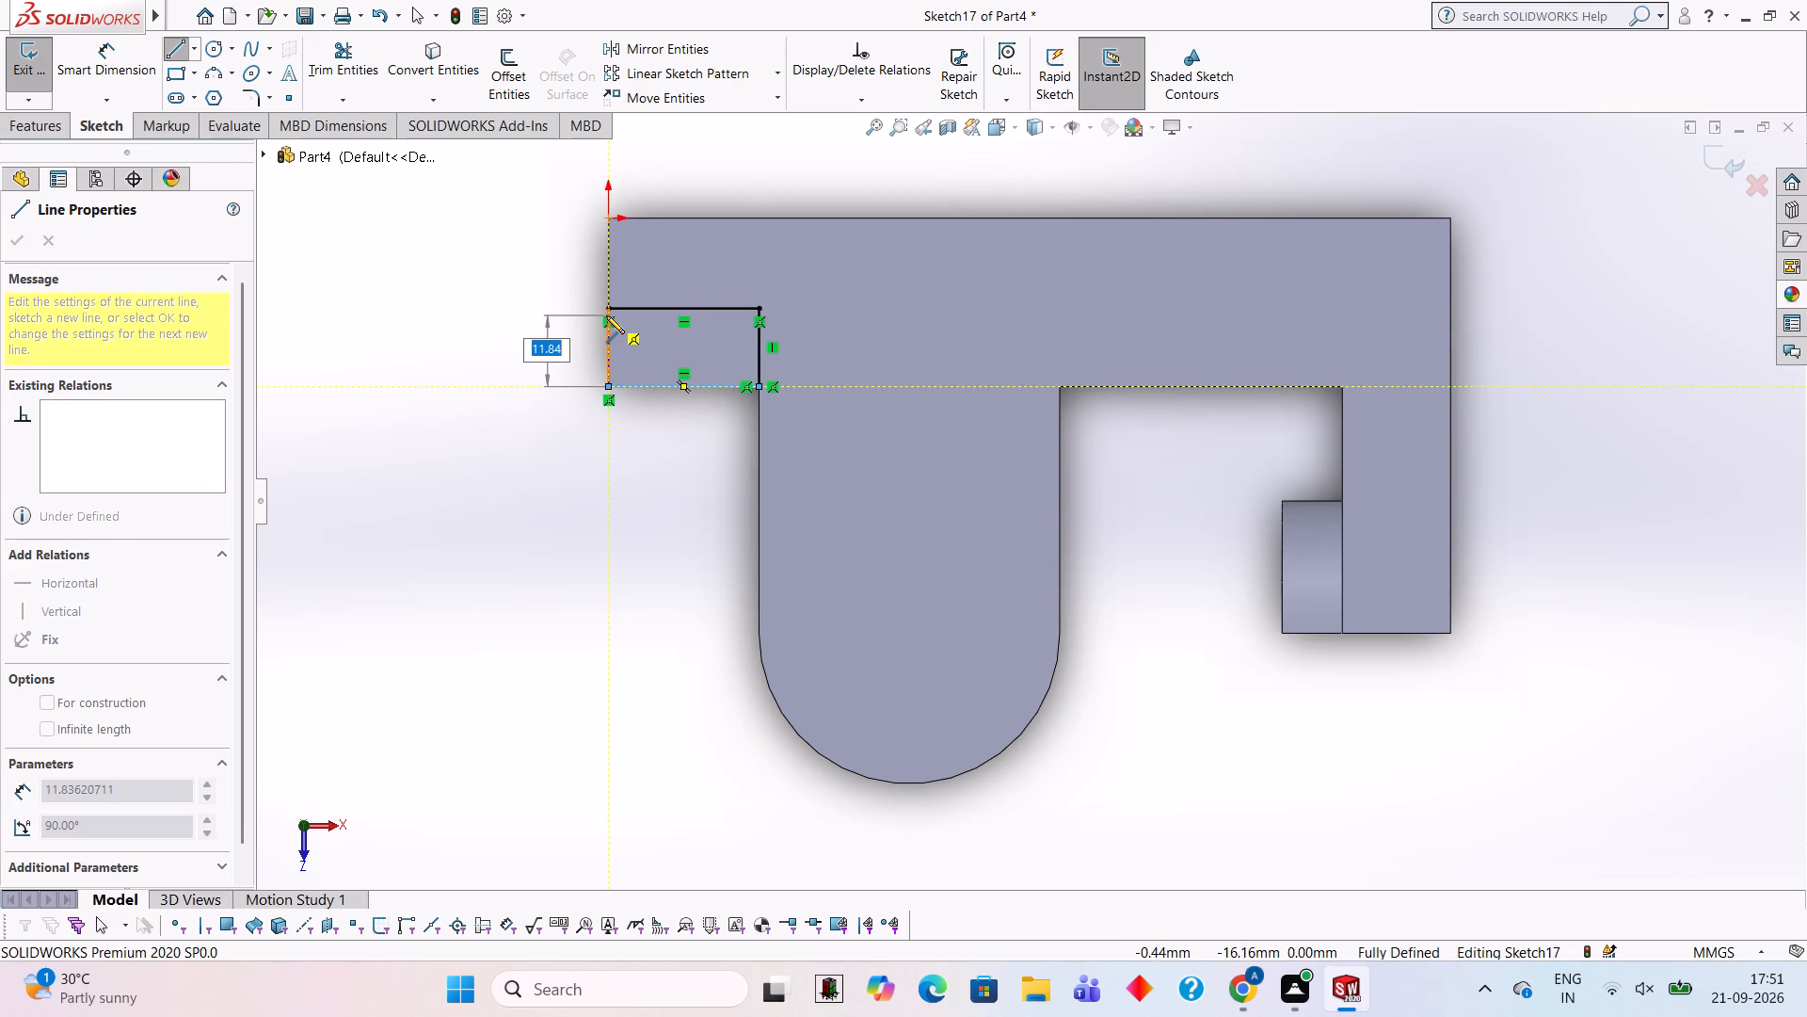
click(605, 306)
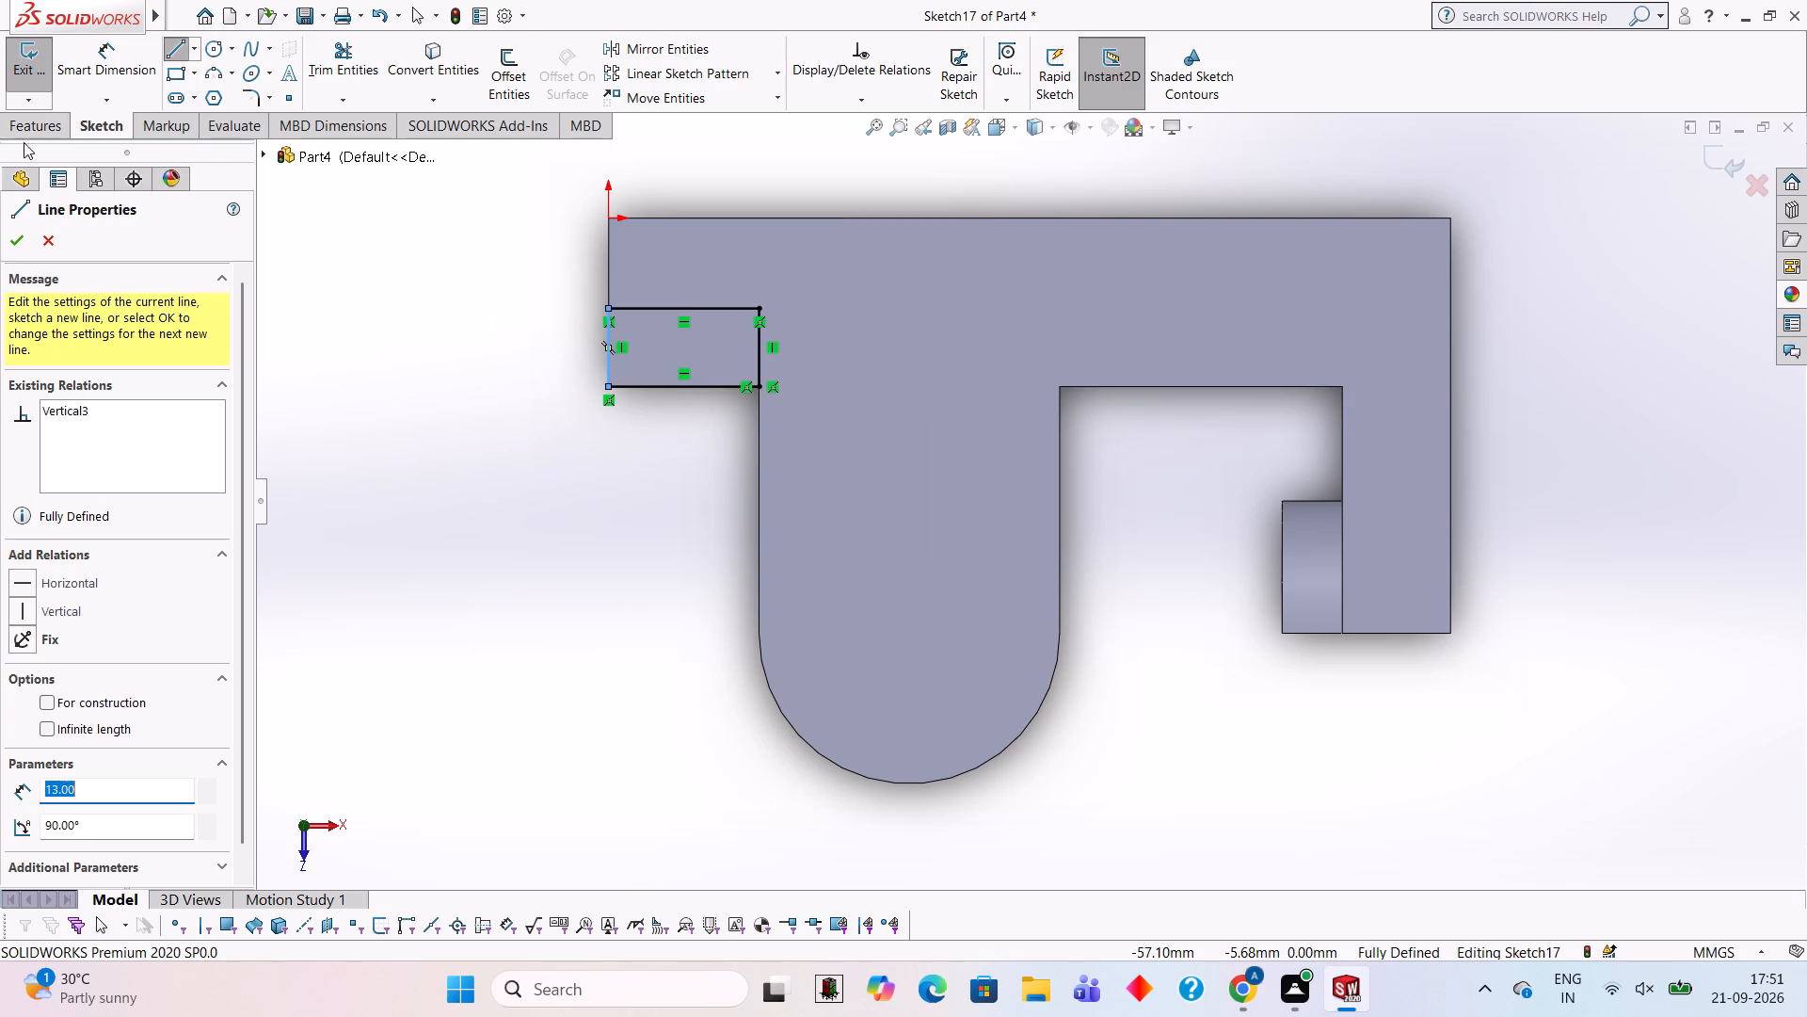
Extrude the 25 x 13 mm rectangle 12 mm blind in the reversed direction, merged with the part.
click(49, 118)
click(52, 91)
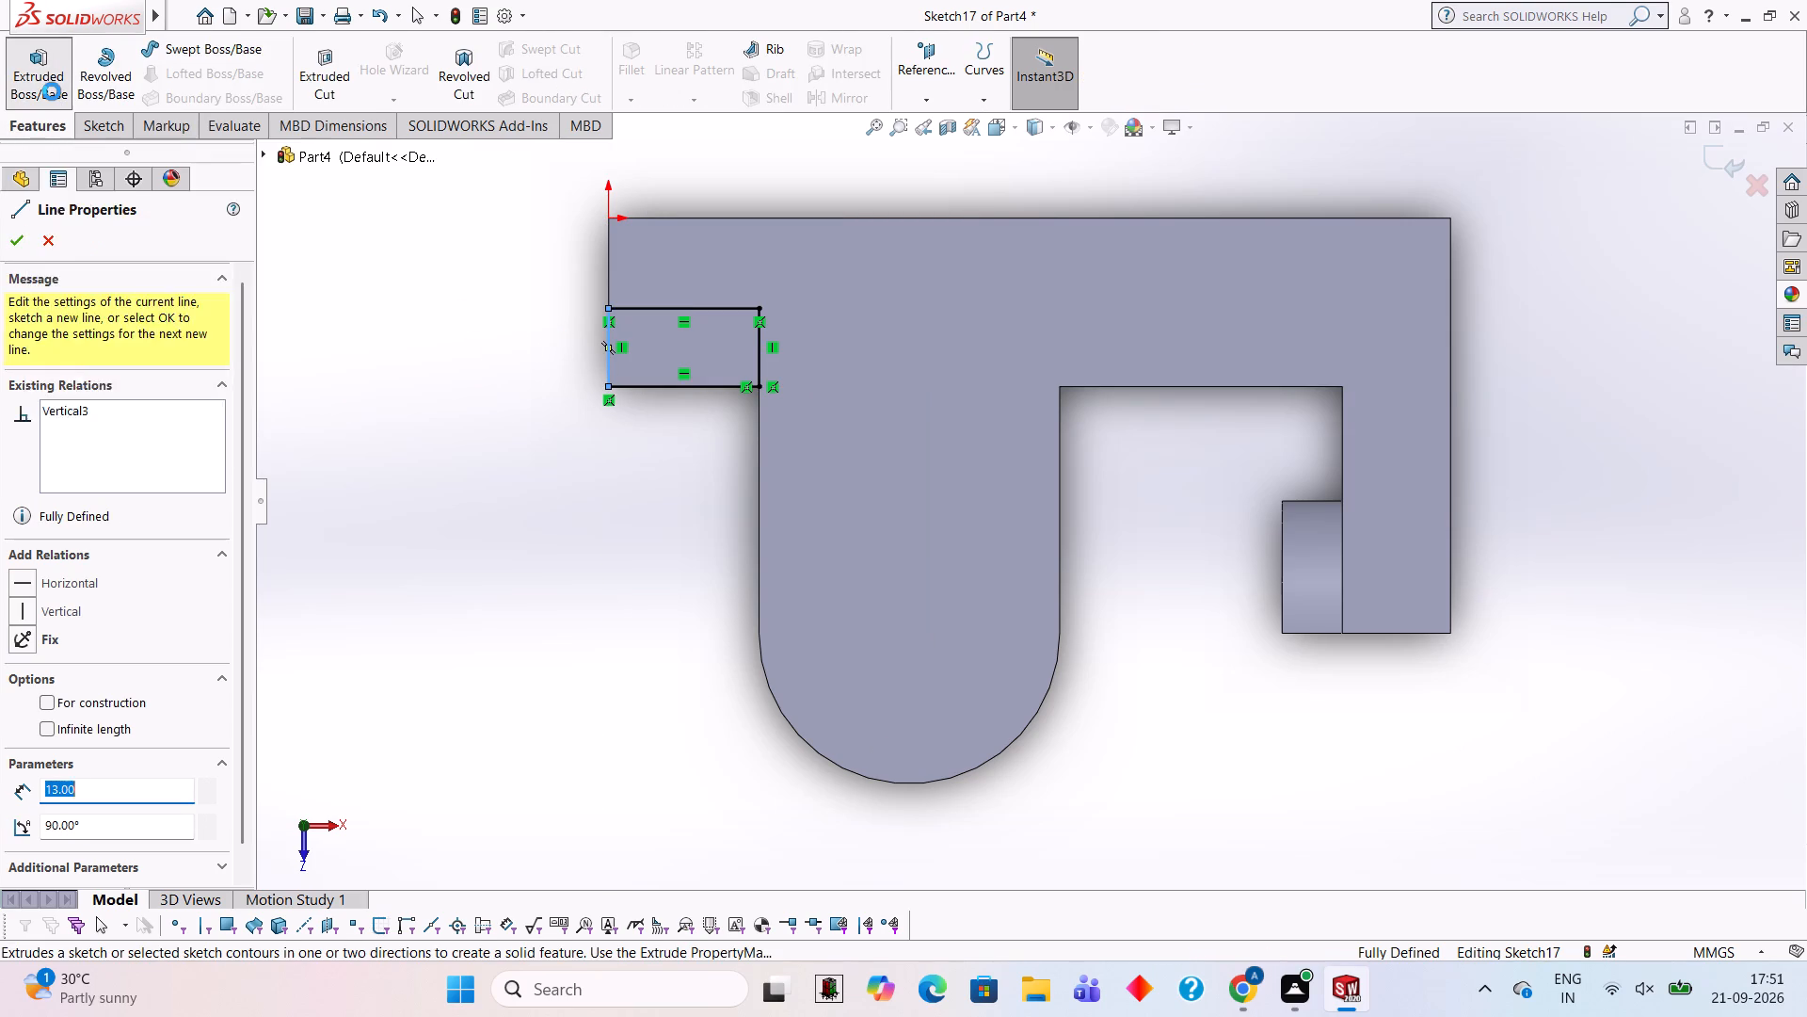
text(12)
key(Return)
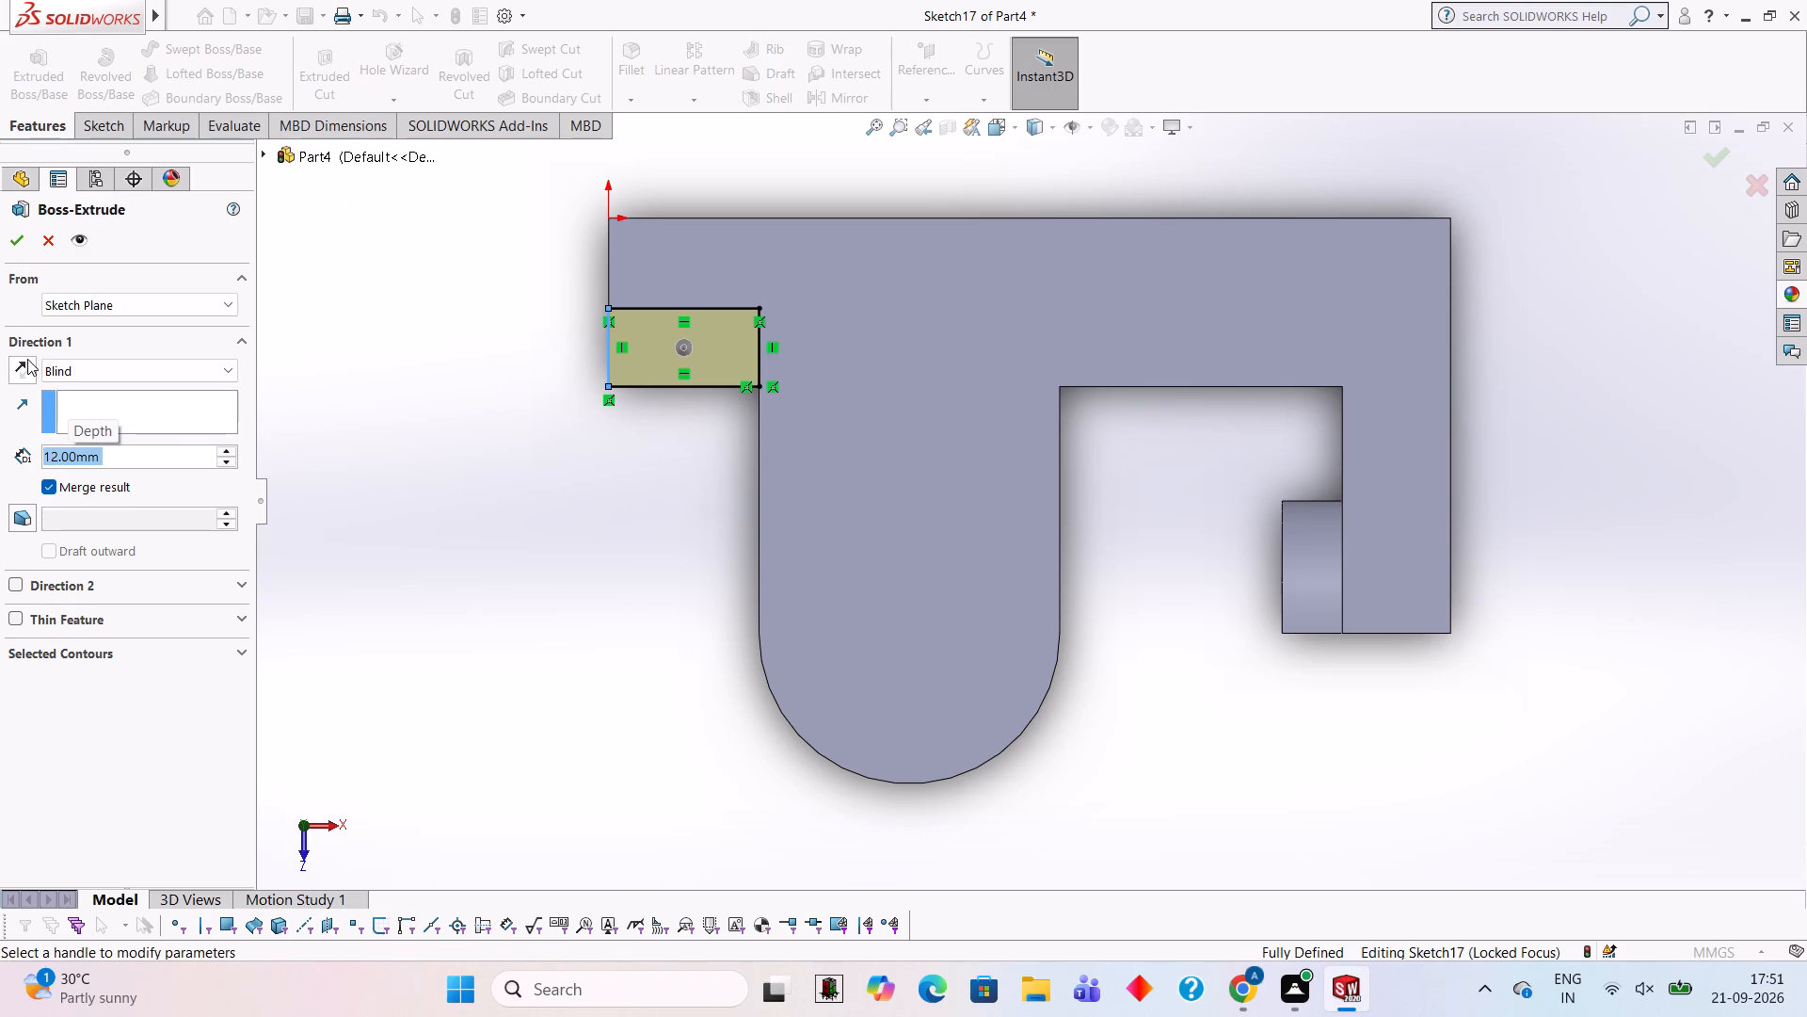
click(27, 359)
click(17, 251)
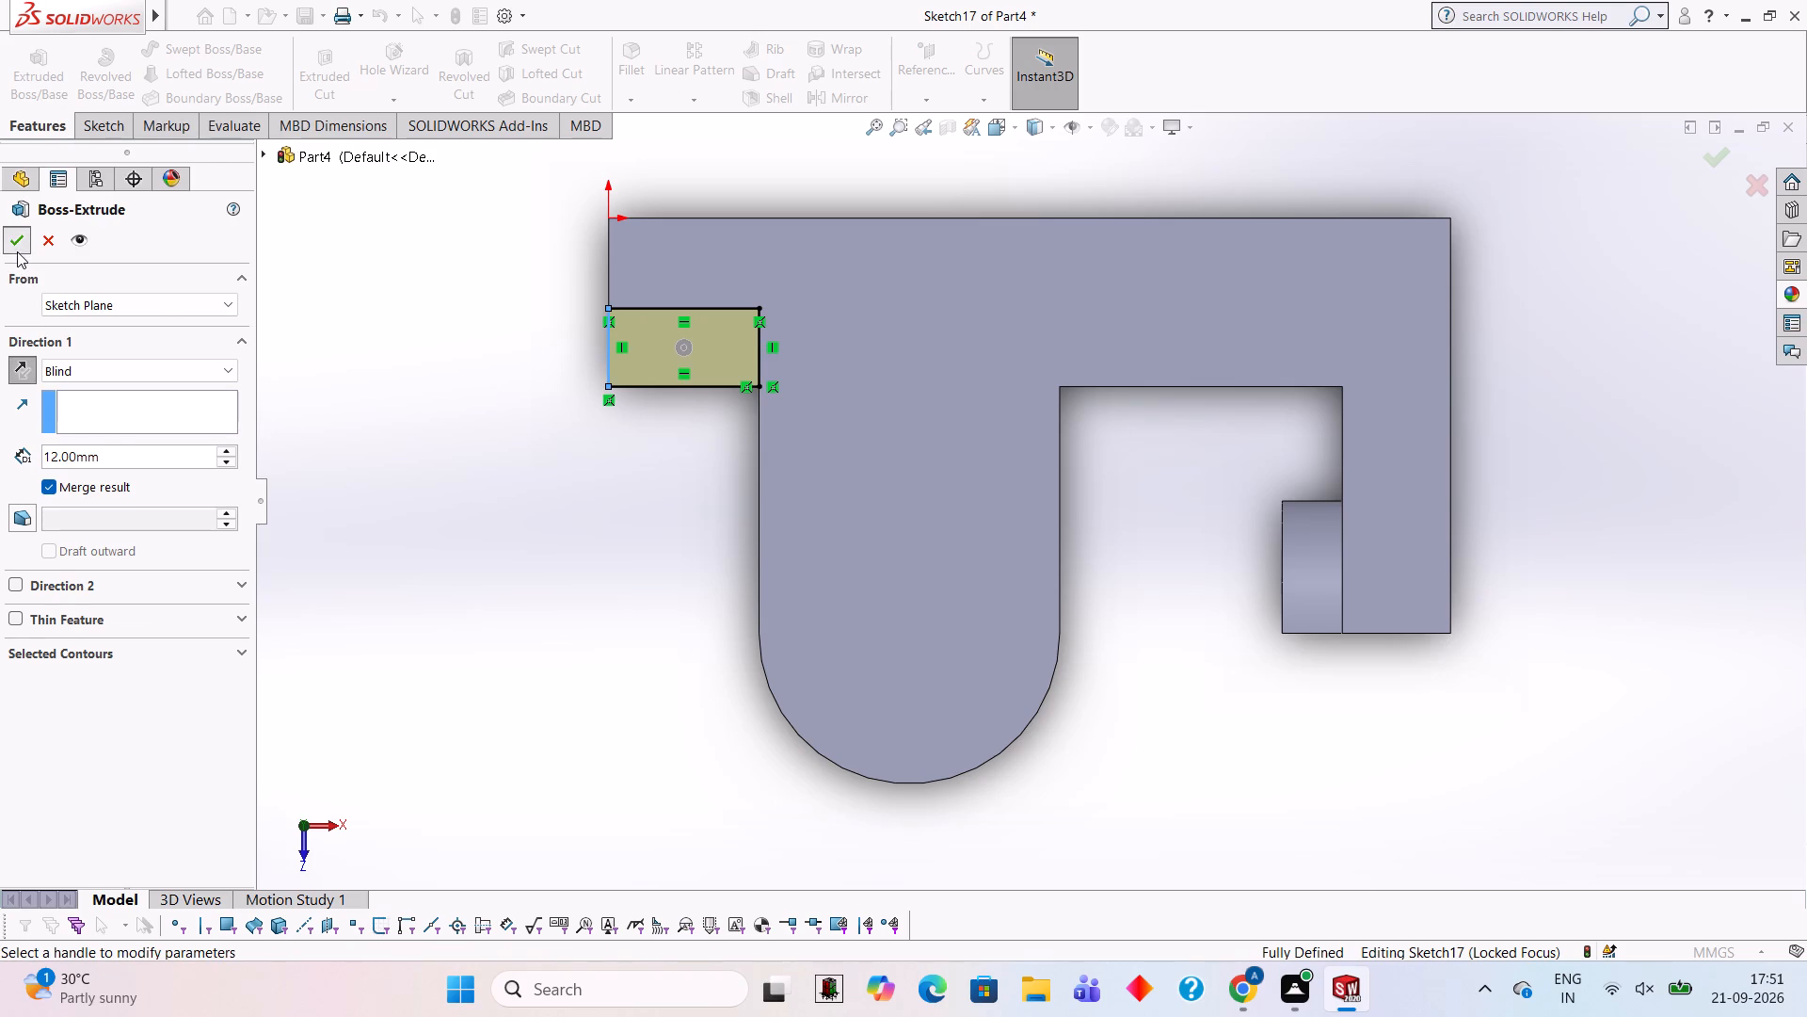
click(527, 412)
Examine the part from several angles, checking the round-ended arms, the side steps and the plate between them.
scroll(671, 647, down, 1)
middle_drag(671, 647, 678, 463)
middle_drag(1253, 718, 1158, 284)
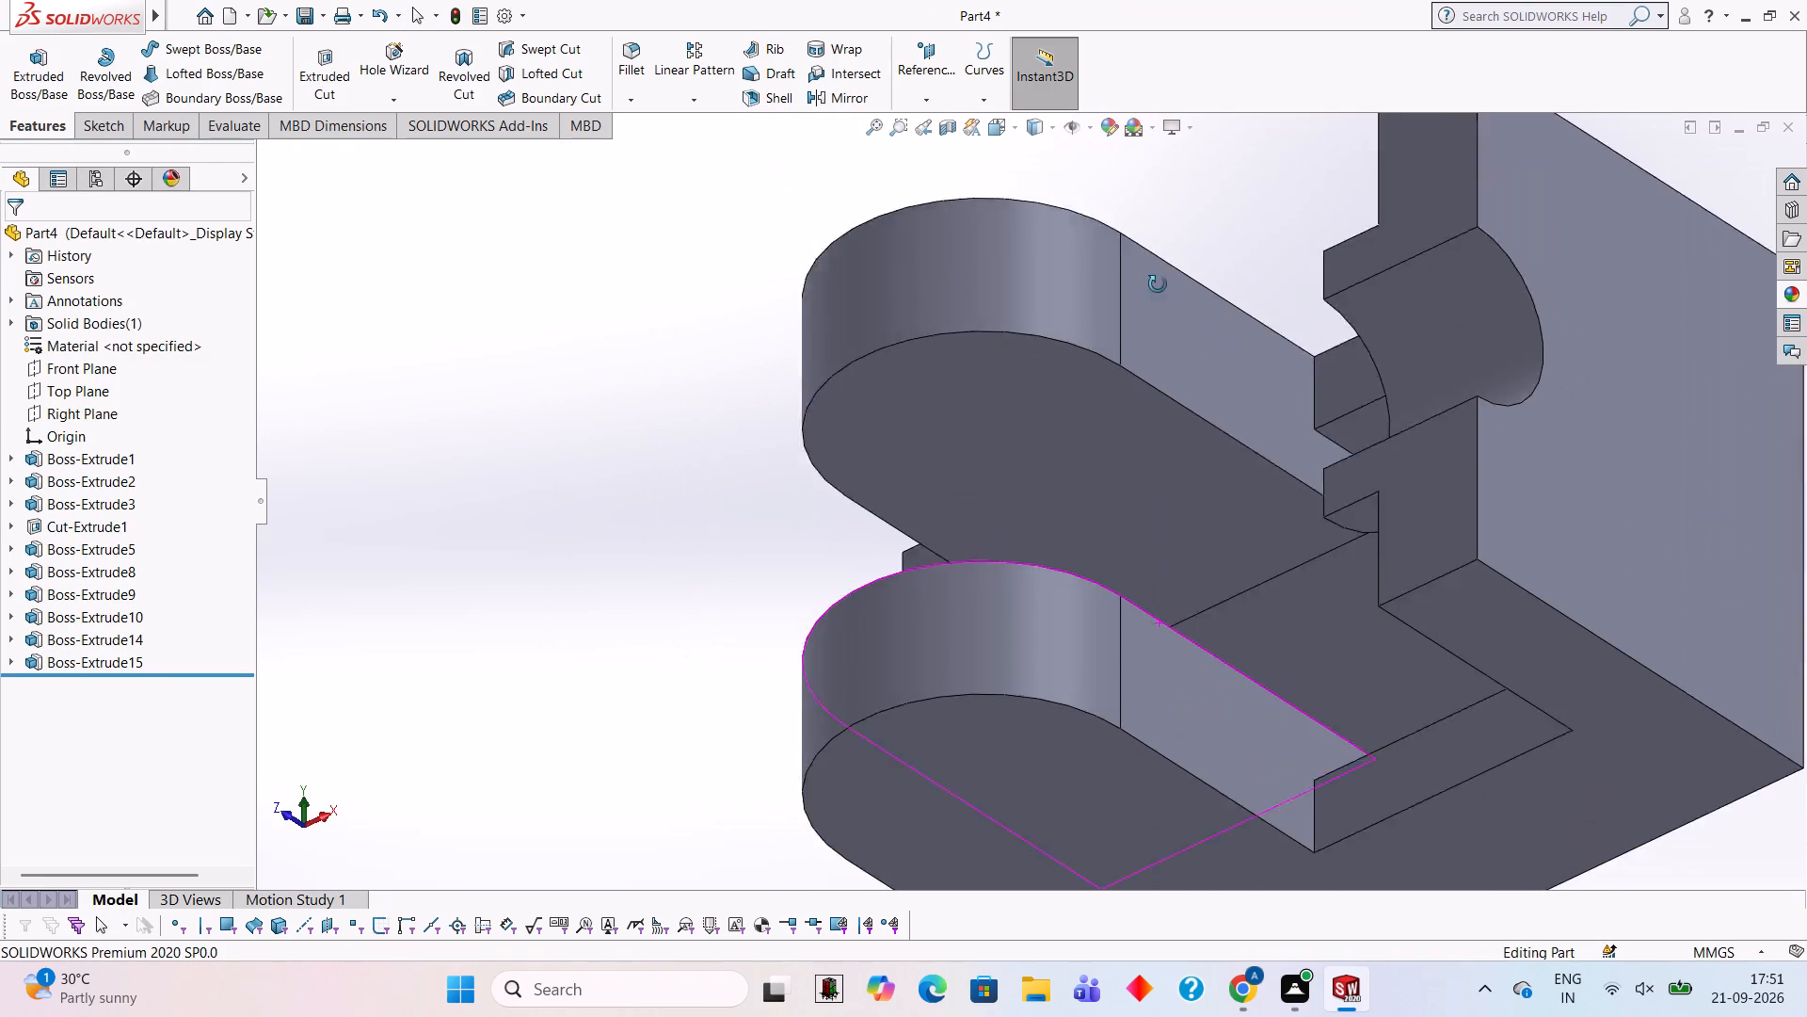
middle_drag(1158, 284, 1158, 282)
scroll(1158, 282, up, 1)
middle_drag(1175, 491, 1300, 472)
scroll(1297, 472, up, 4)
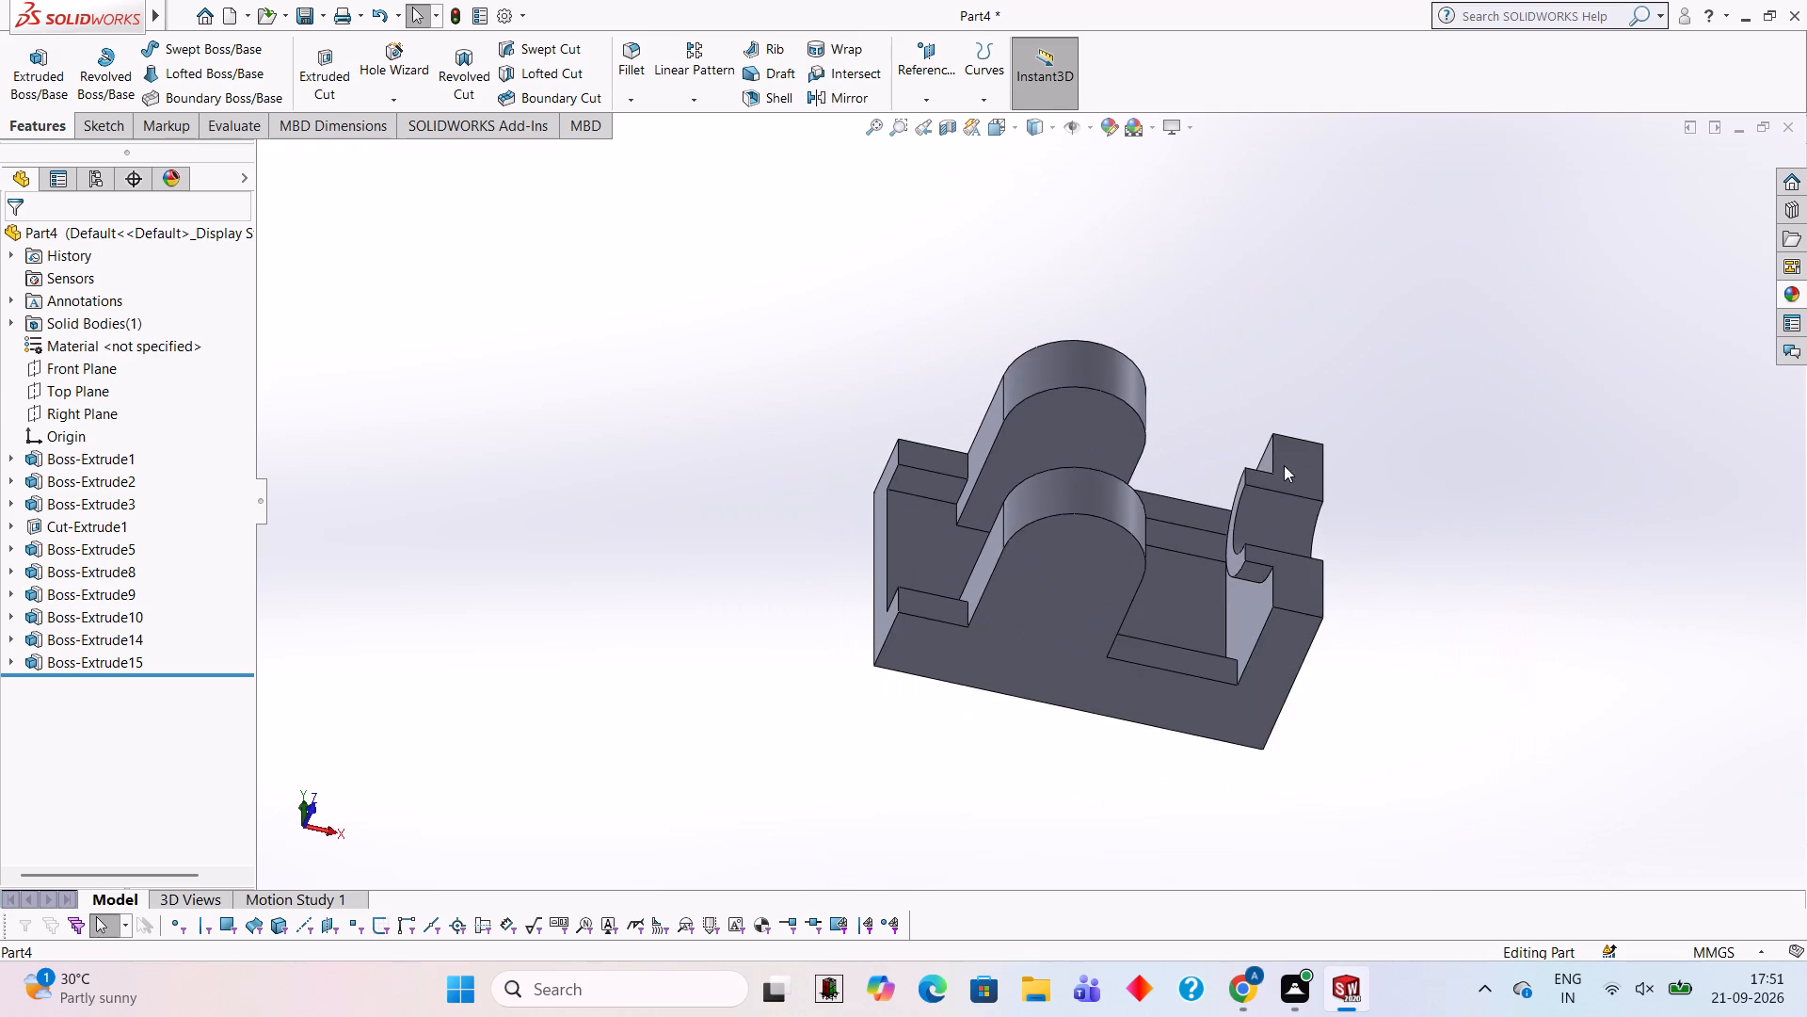
middle_drag(1436, 399, 1416, 456)
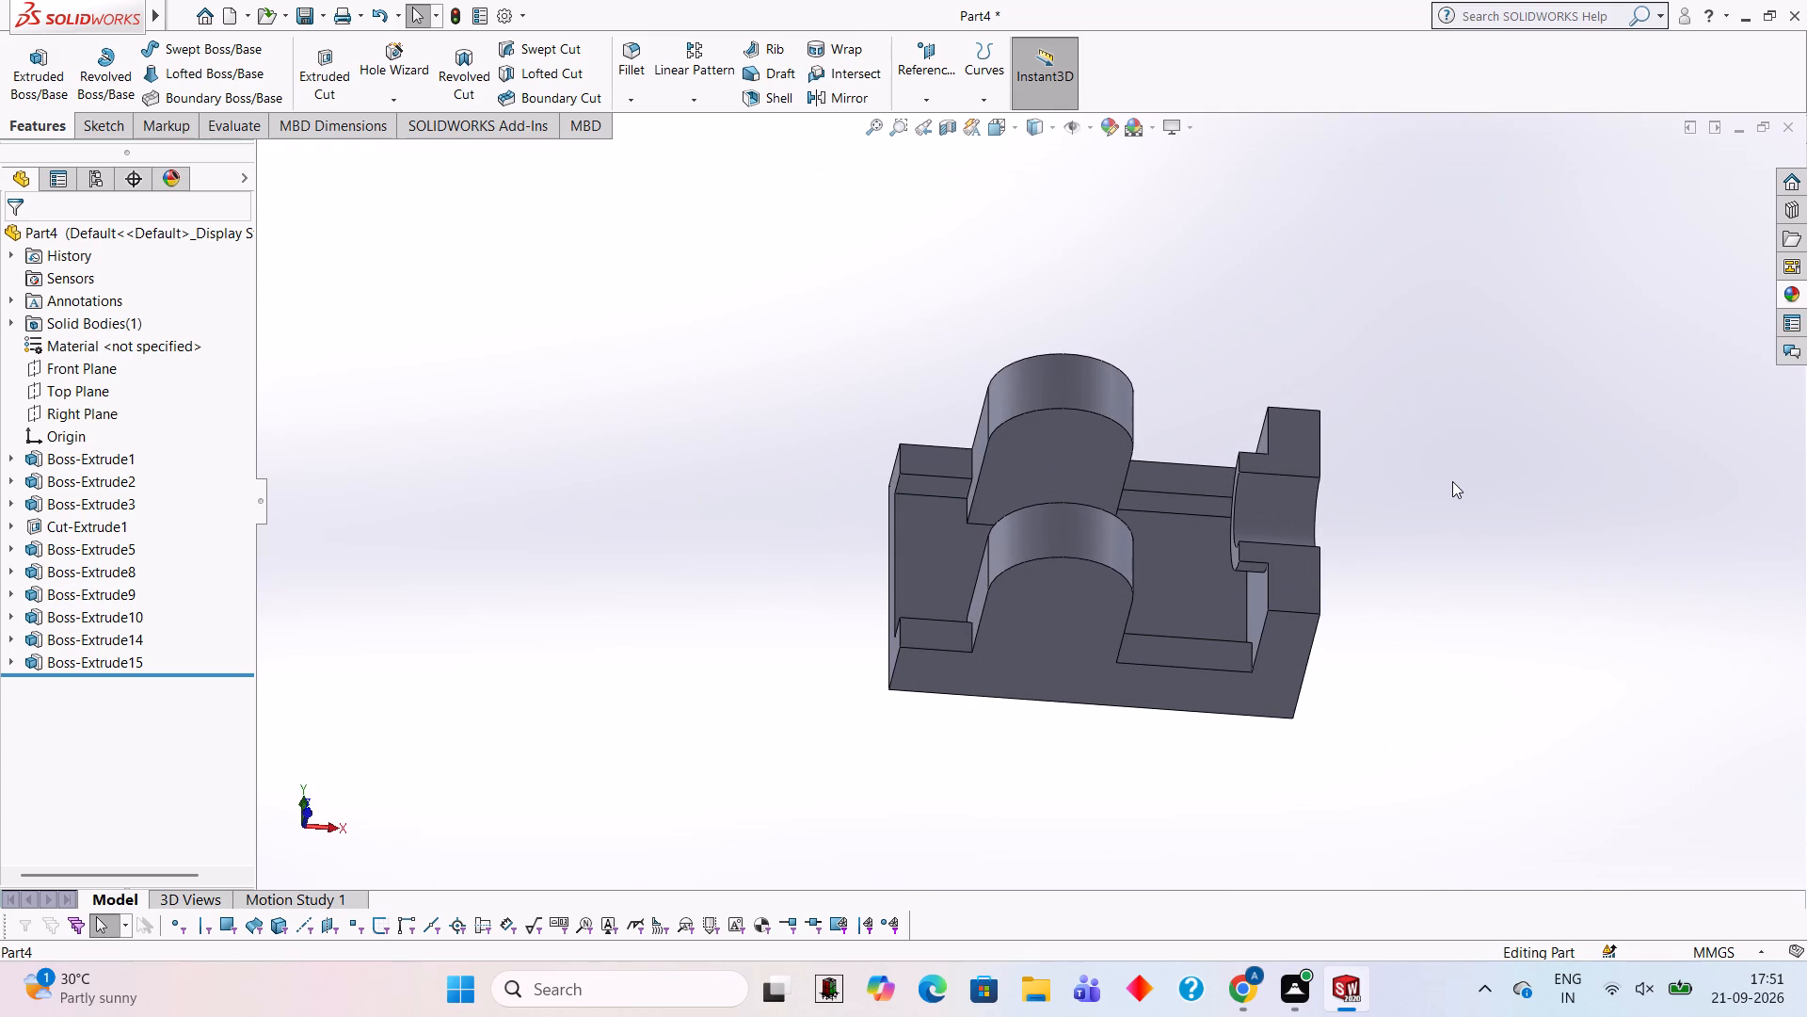
middle_drag(1430, 476, 1518, 476)
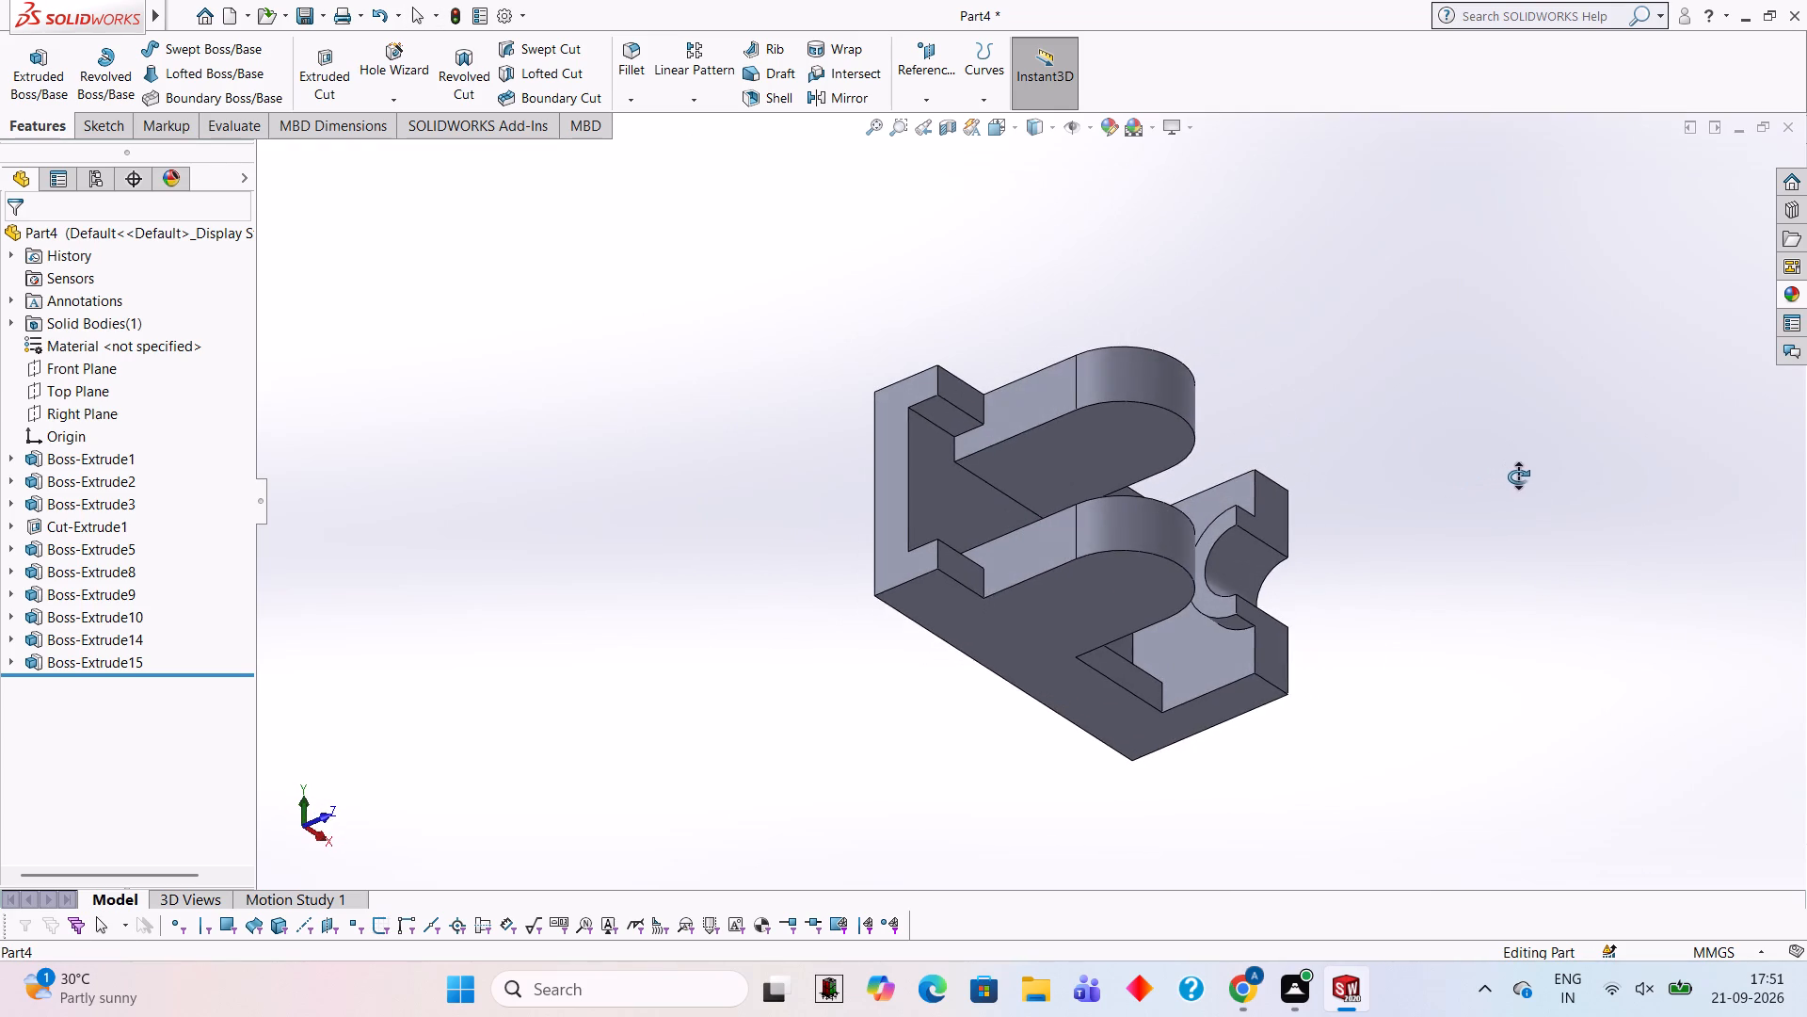
middle_drag(1518, 476, 1520, 476)
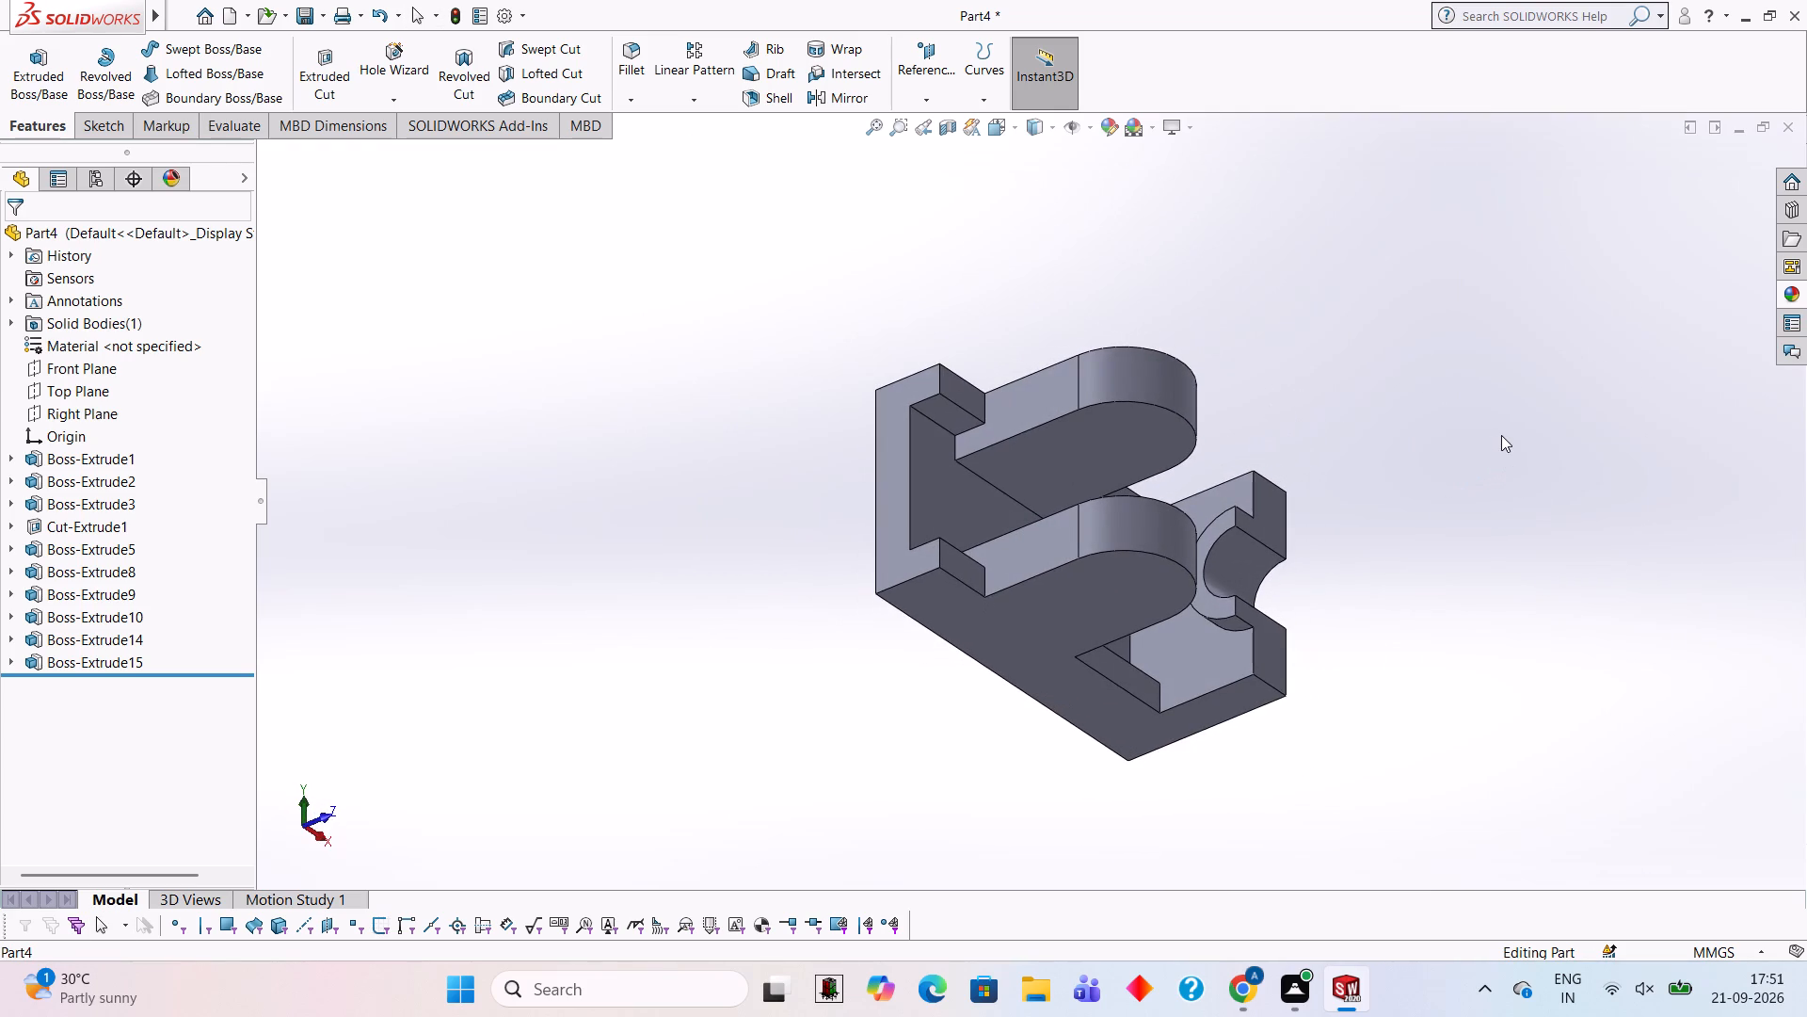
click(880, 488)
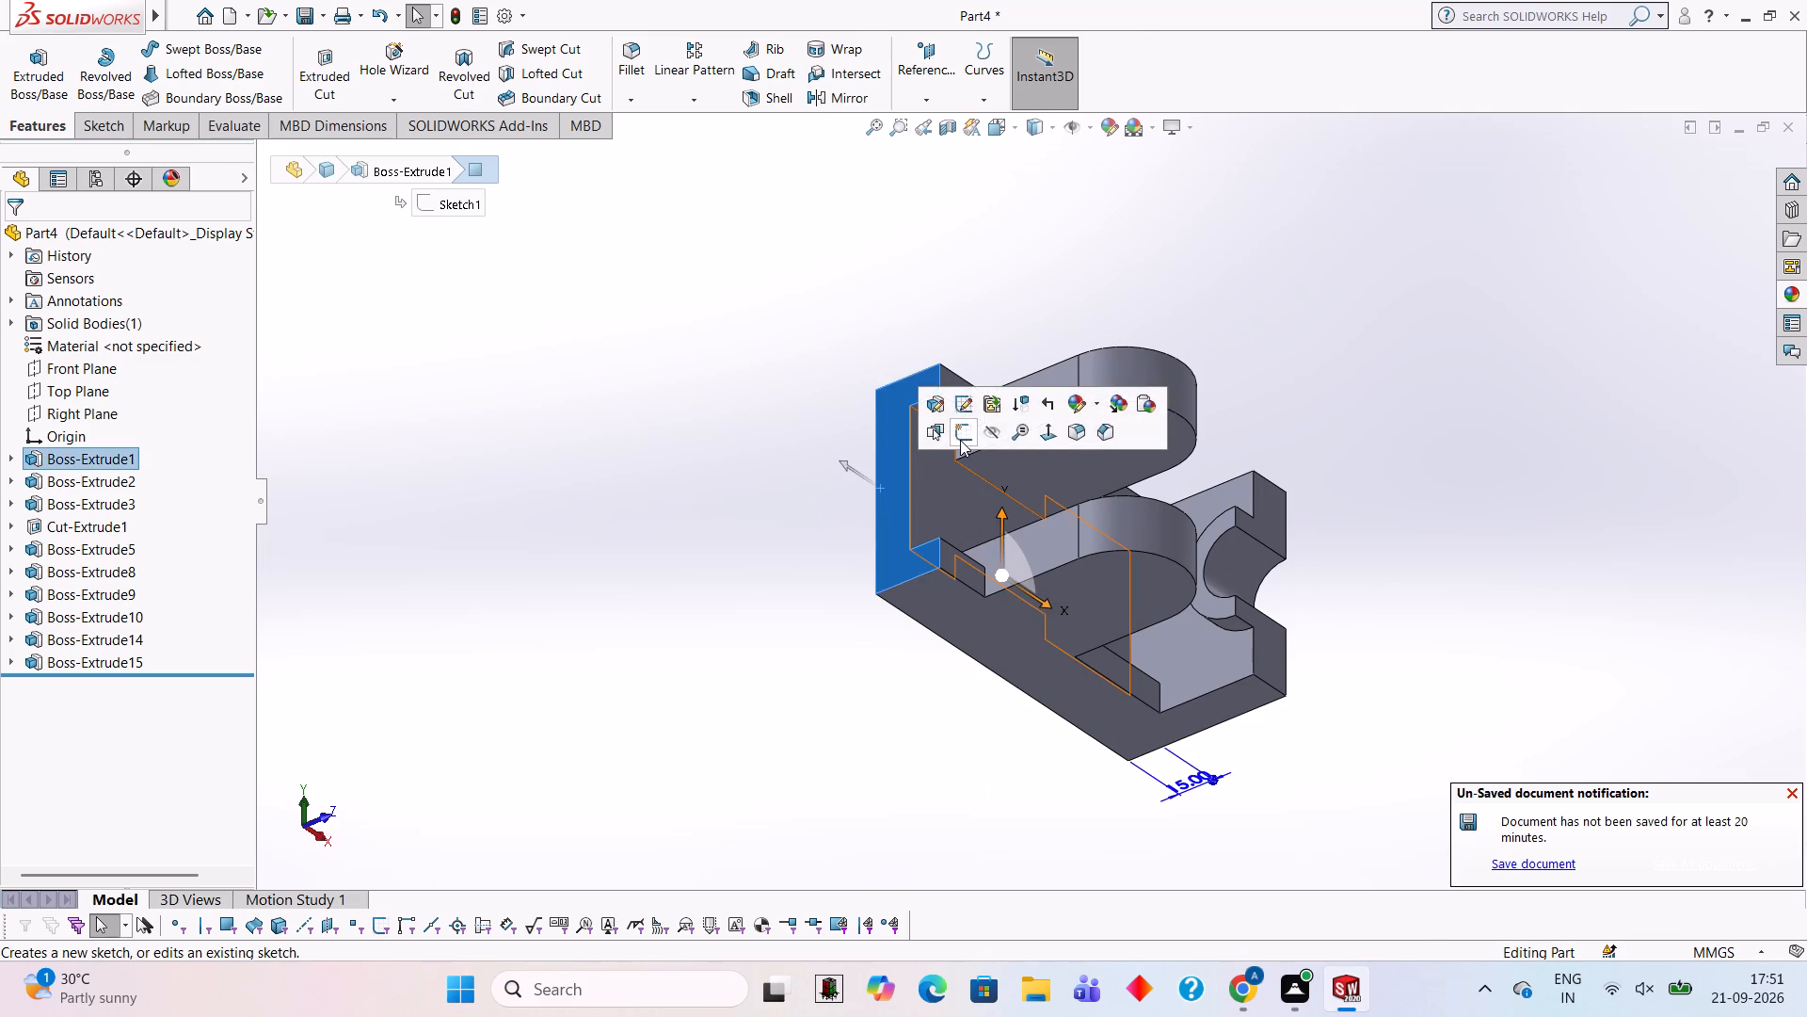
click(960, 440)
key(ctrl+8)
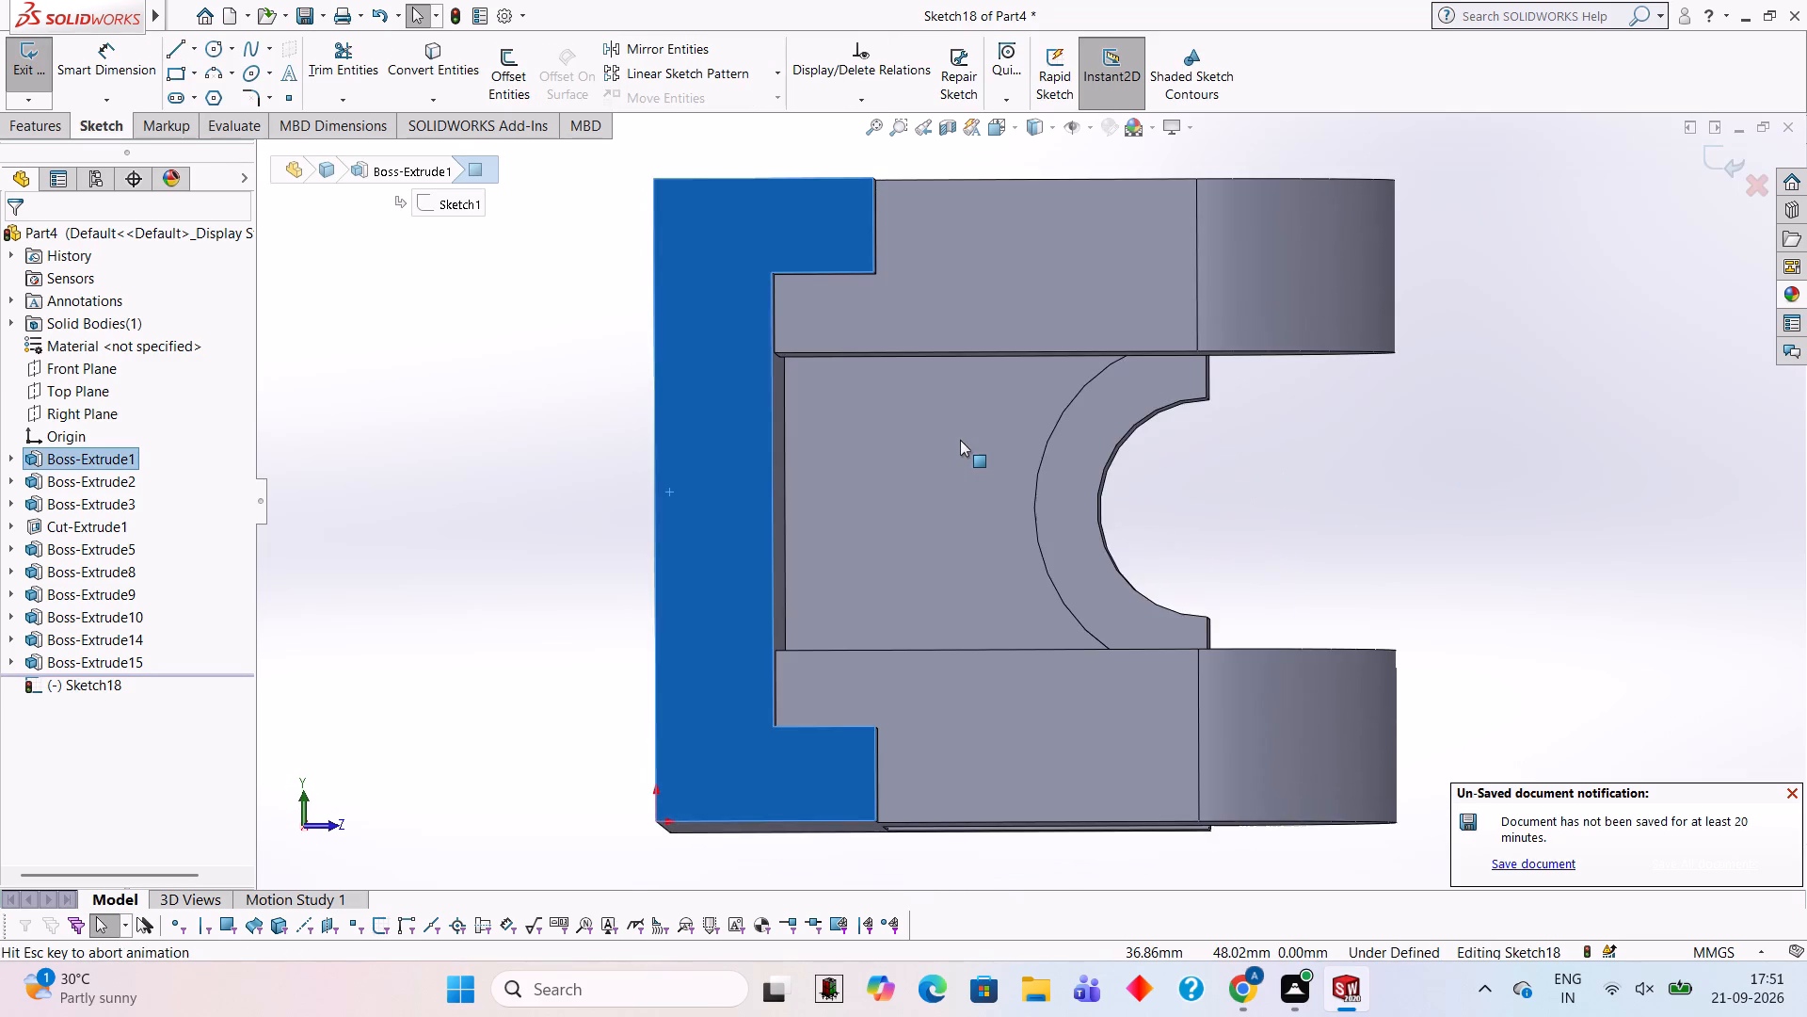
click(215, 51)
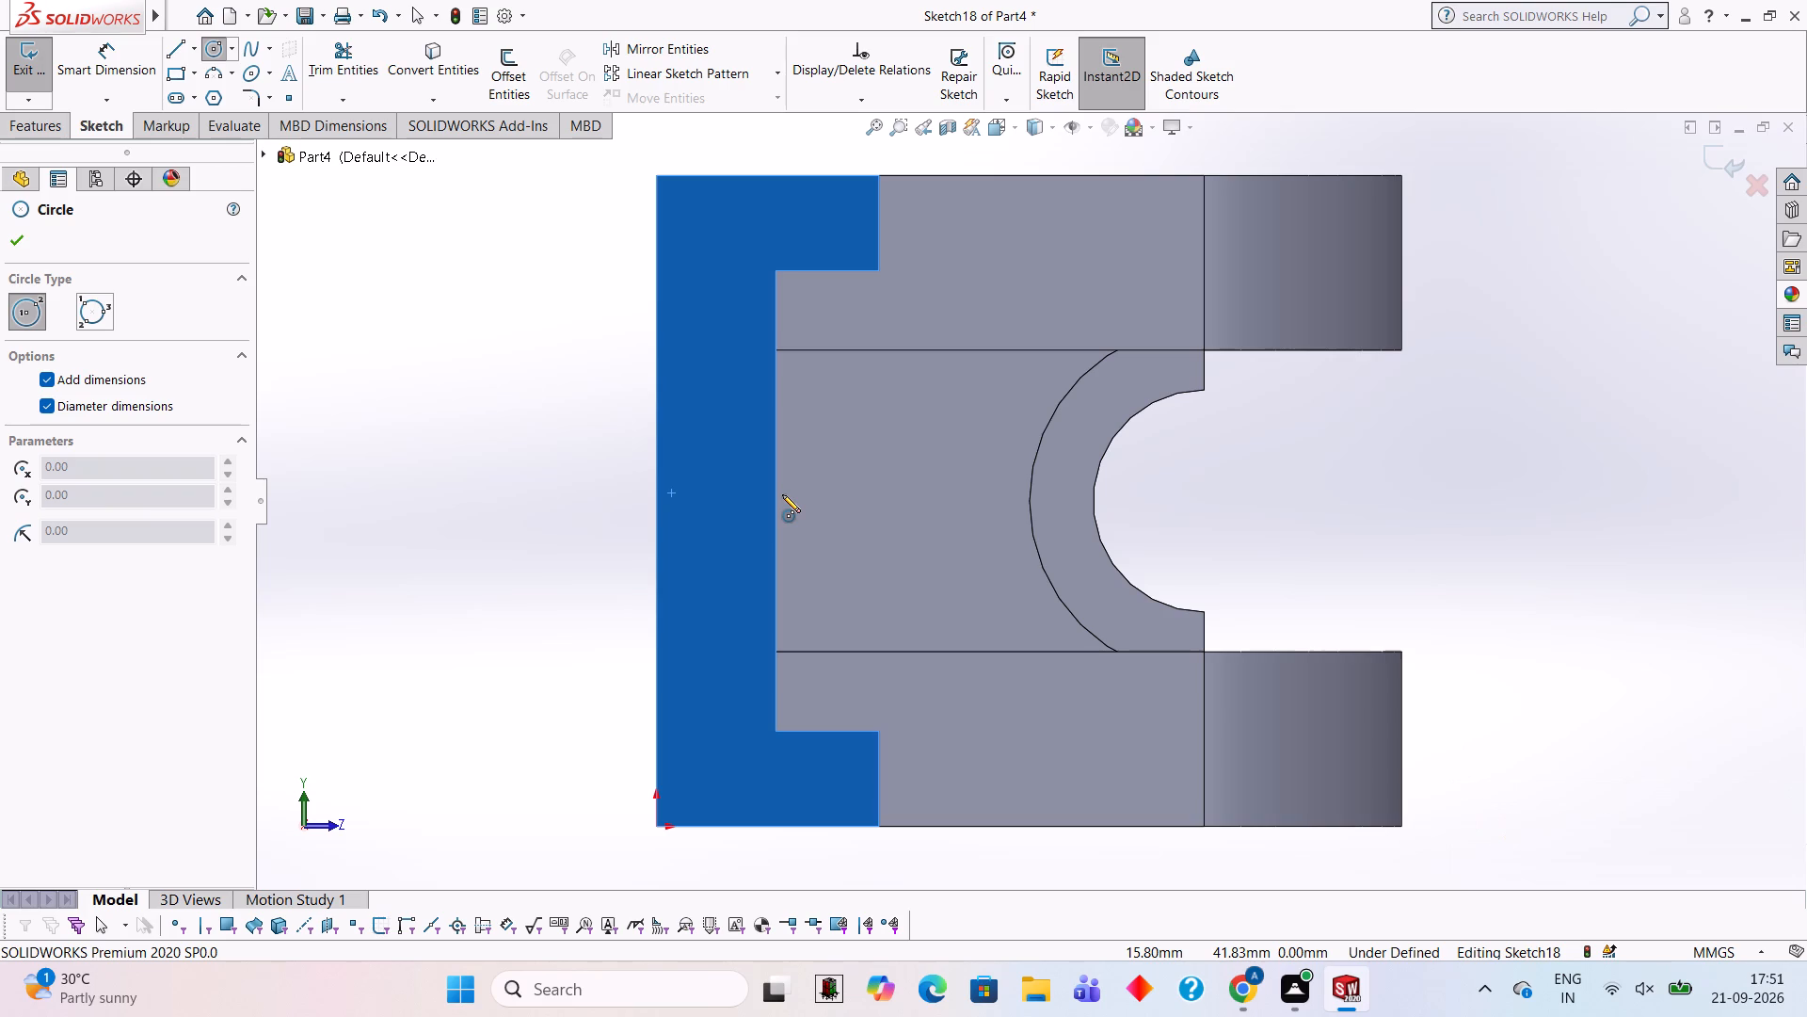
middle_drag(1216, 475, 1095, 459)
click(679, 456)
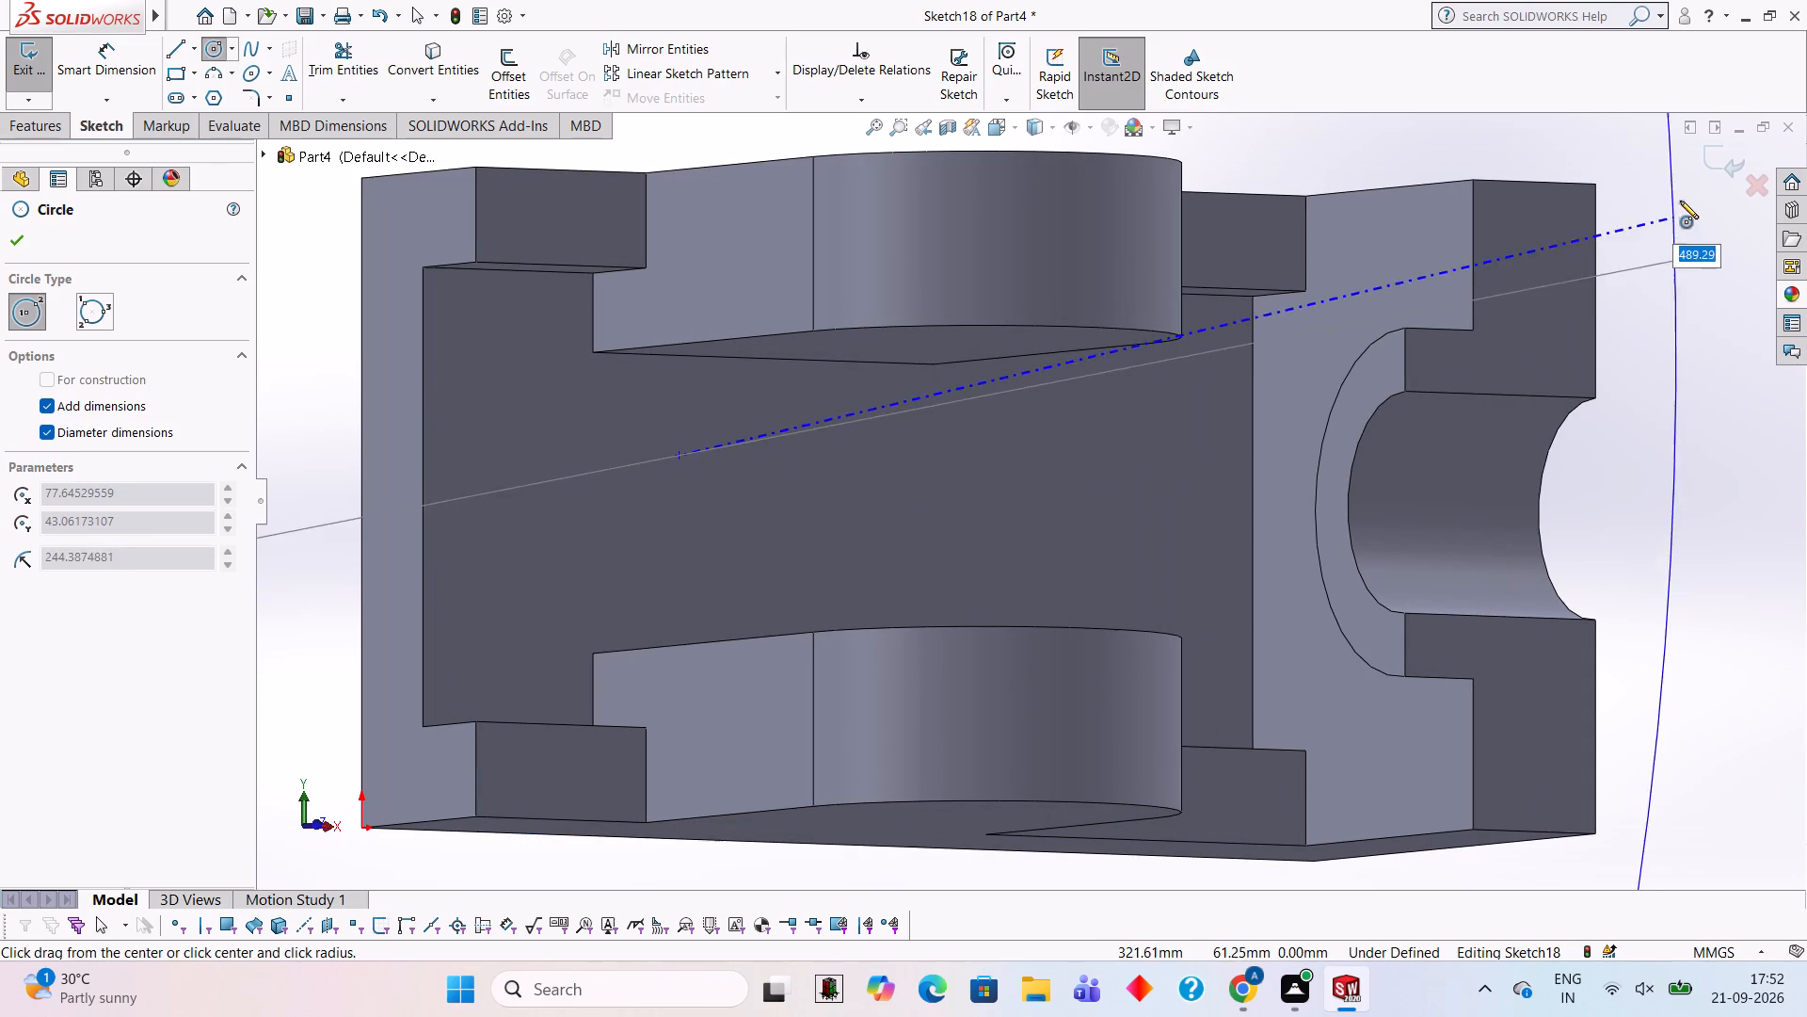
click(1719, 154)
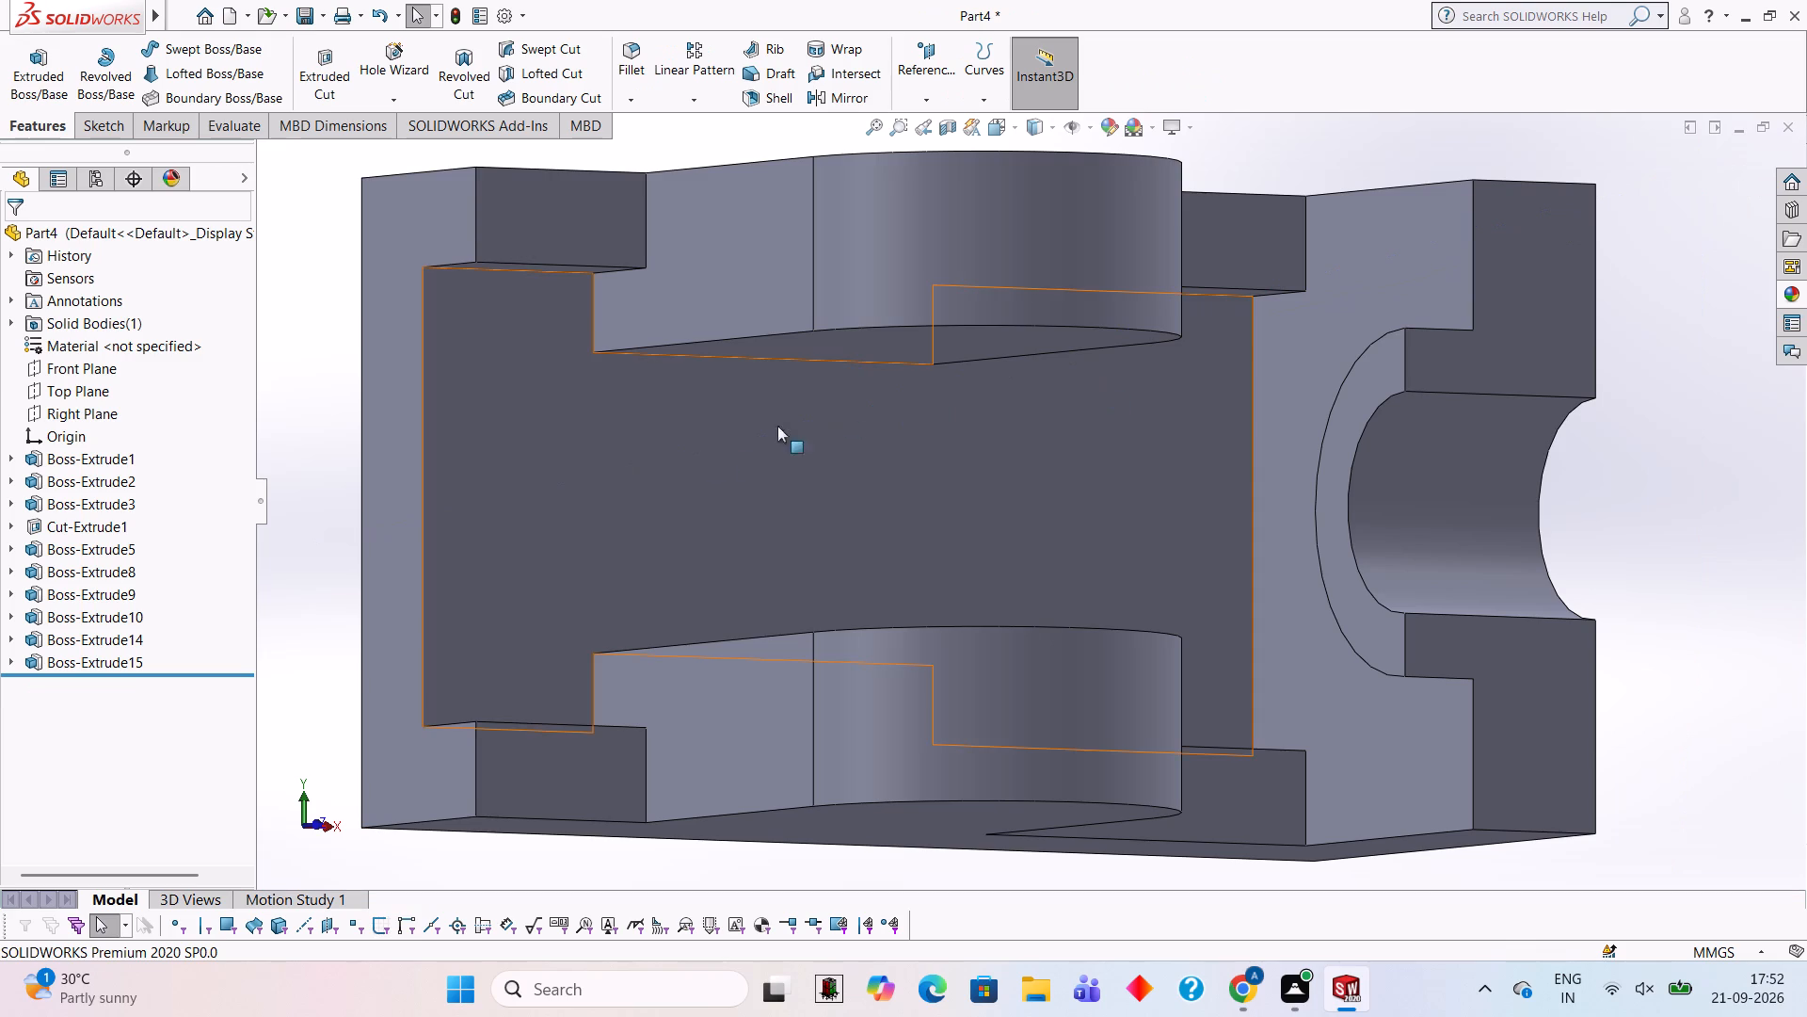
On the plate's inner face, sketch a 36 mm diameter circle centred on the short end edge's midpoint, working out 18 + 18 in Calculator.
click(696, 455)
click(769, 405)
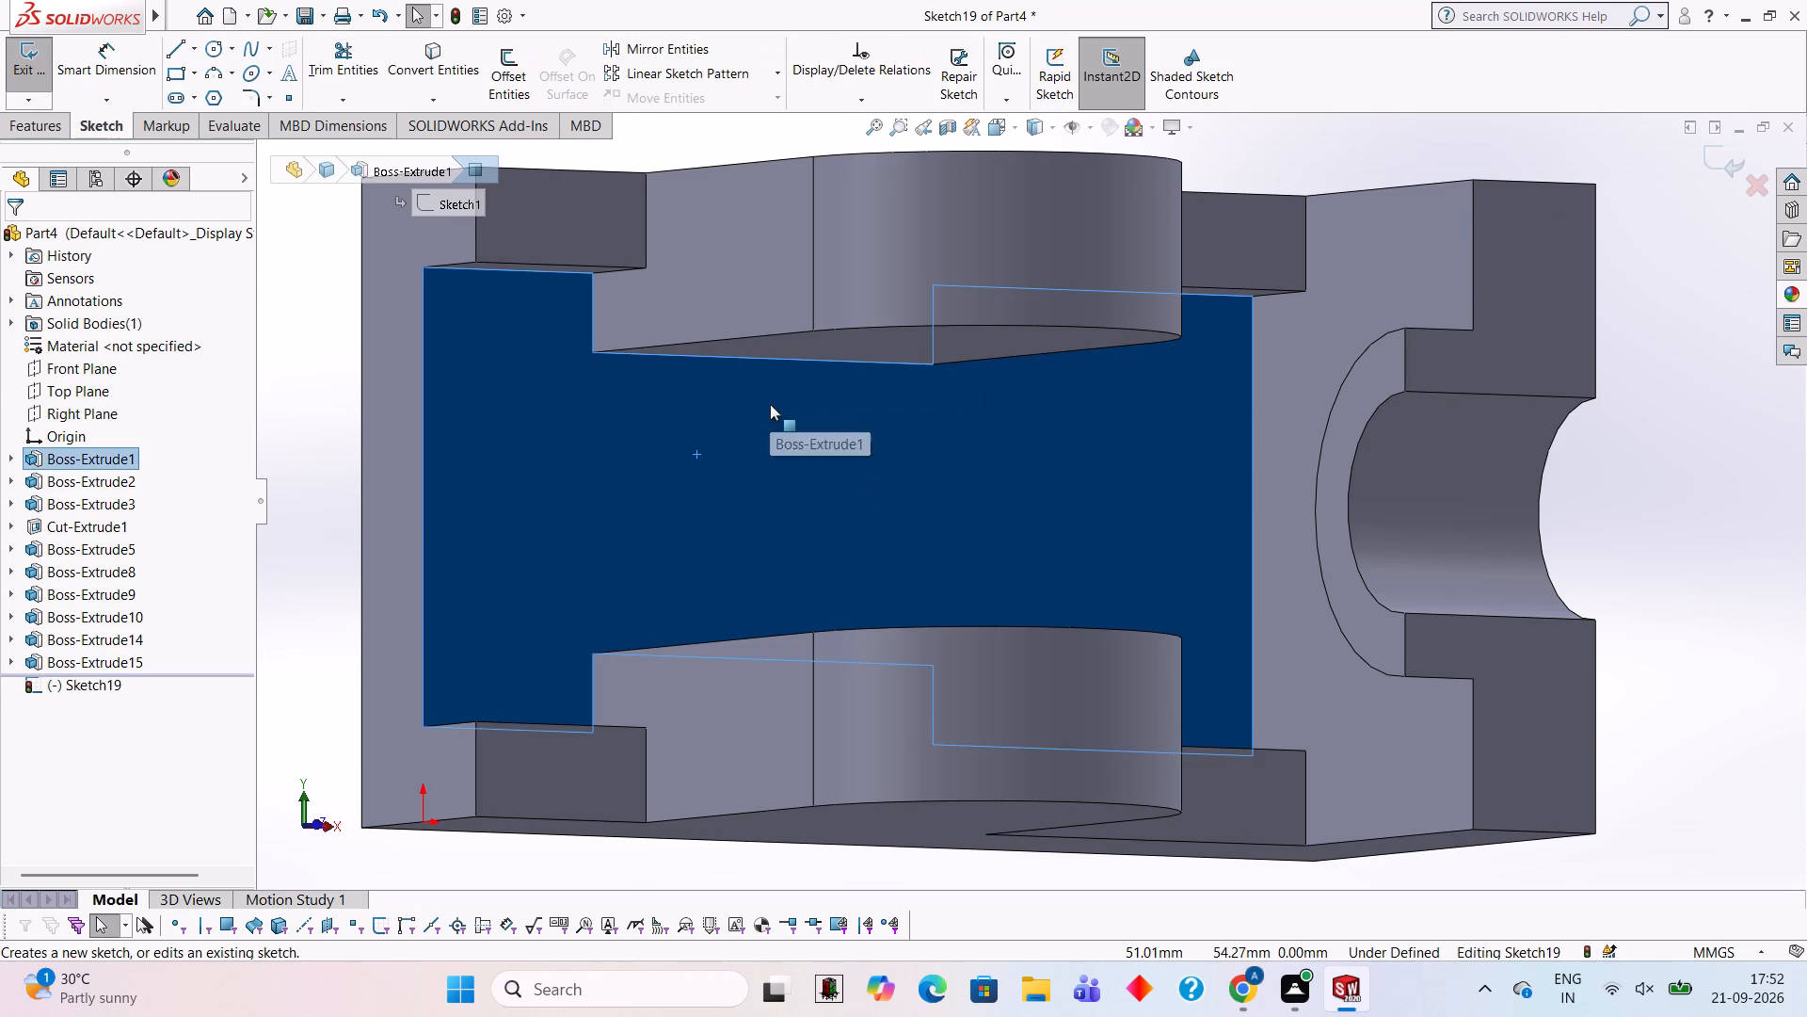
key(ctrl+8)
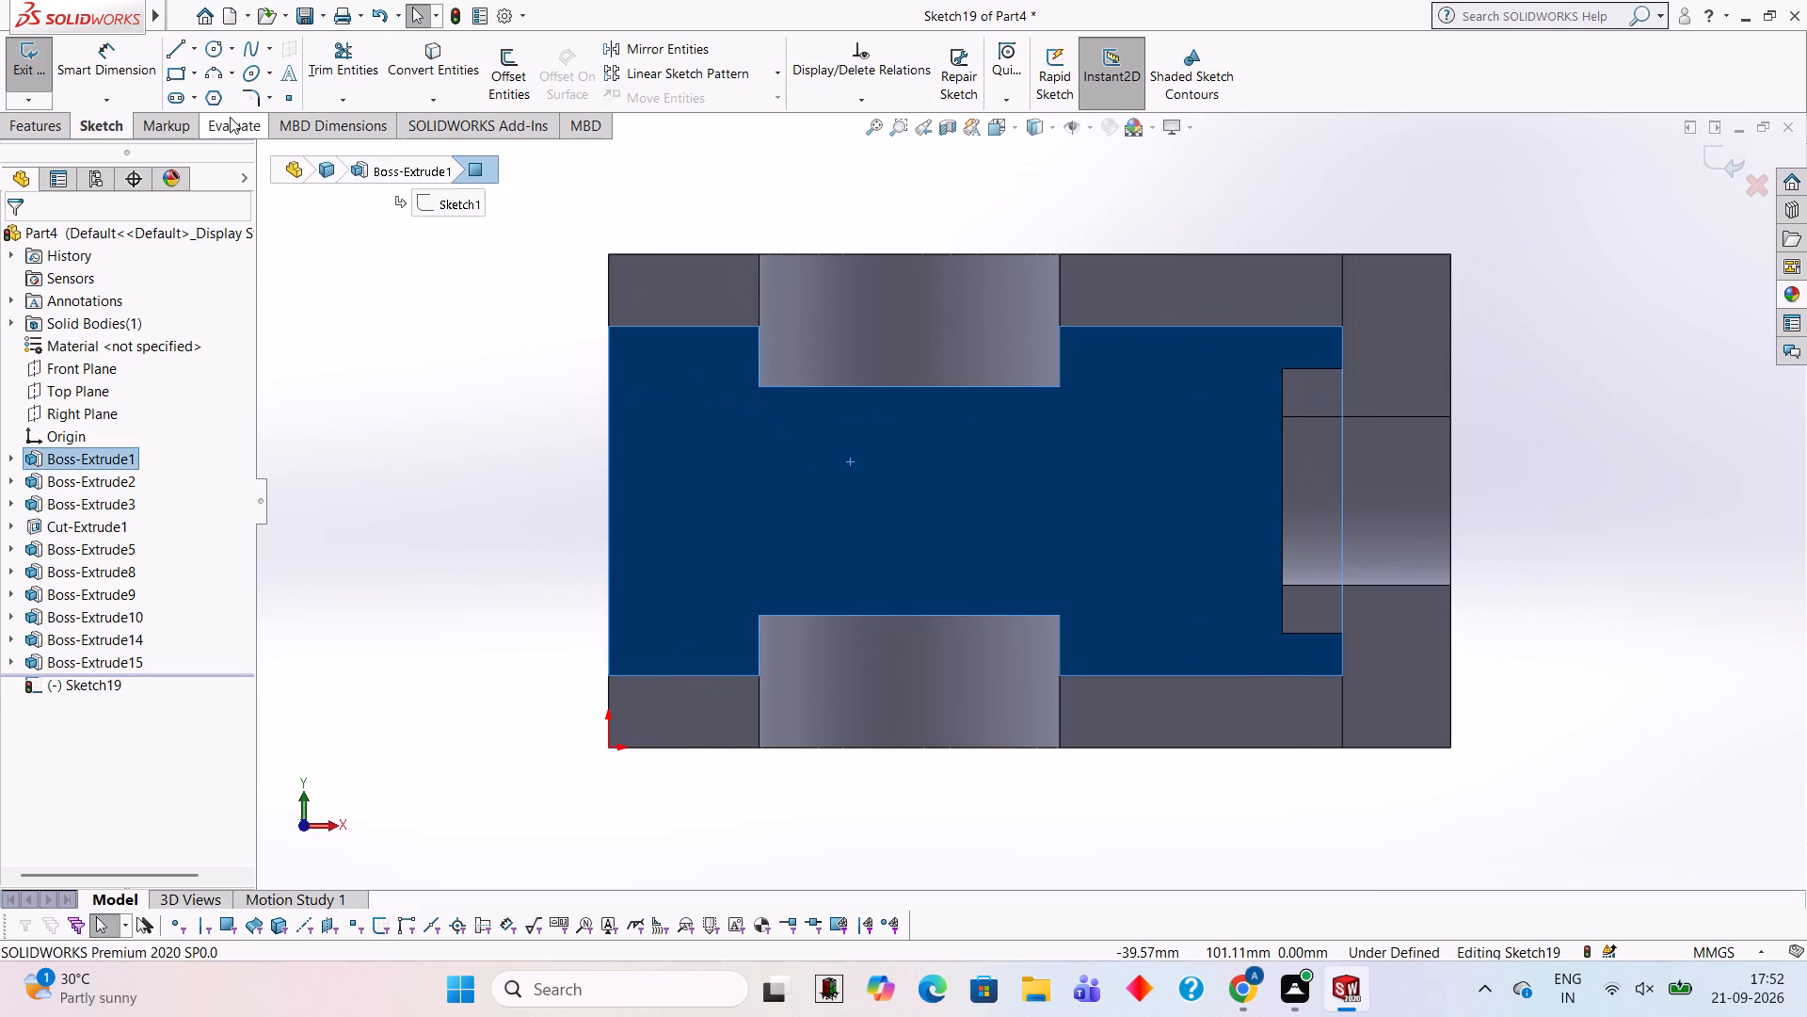
click(206, 48)
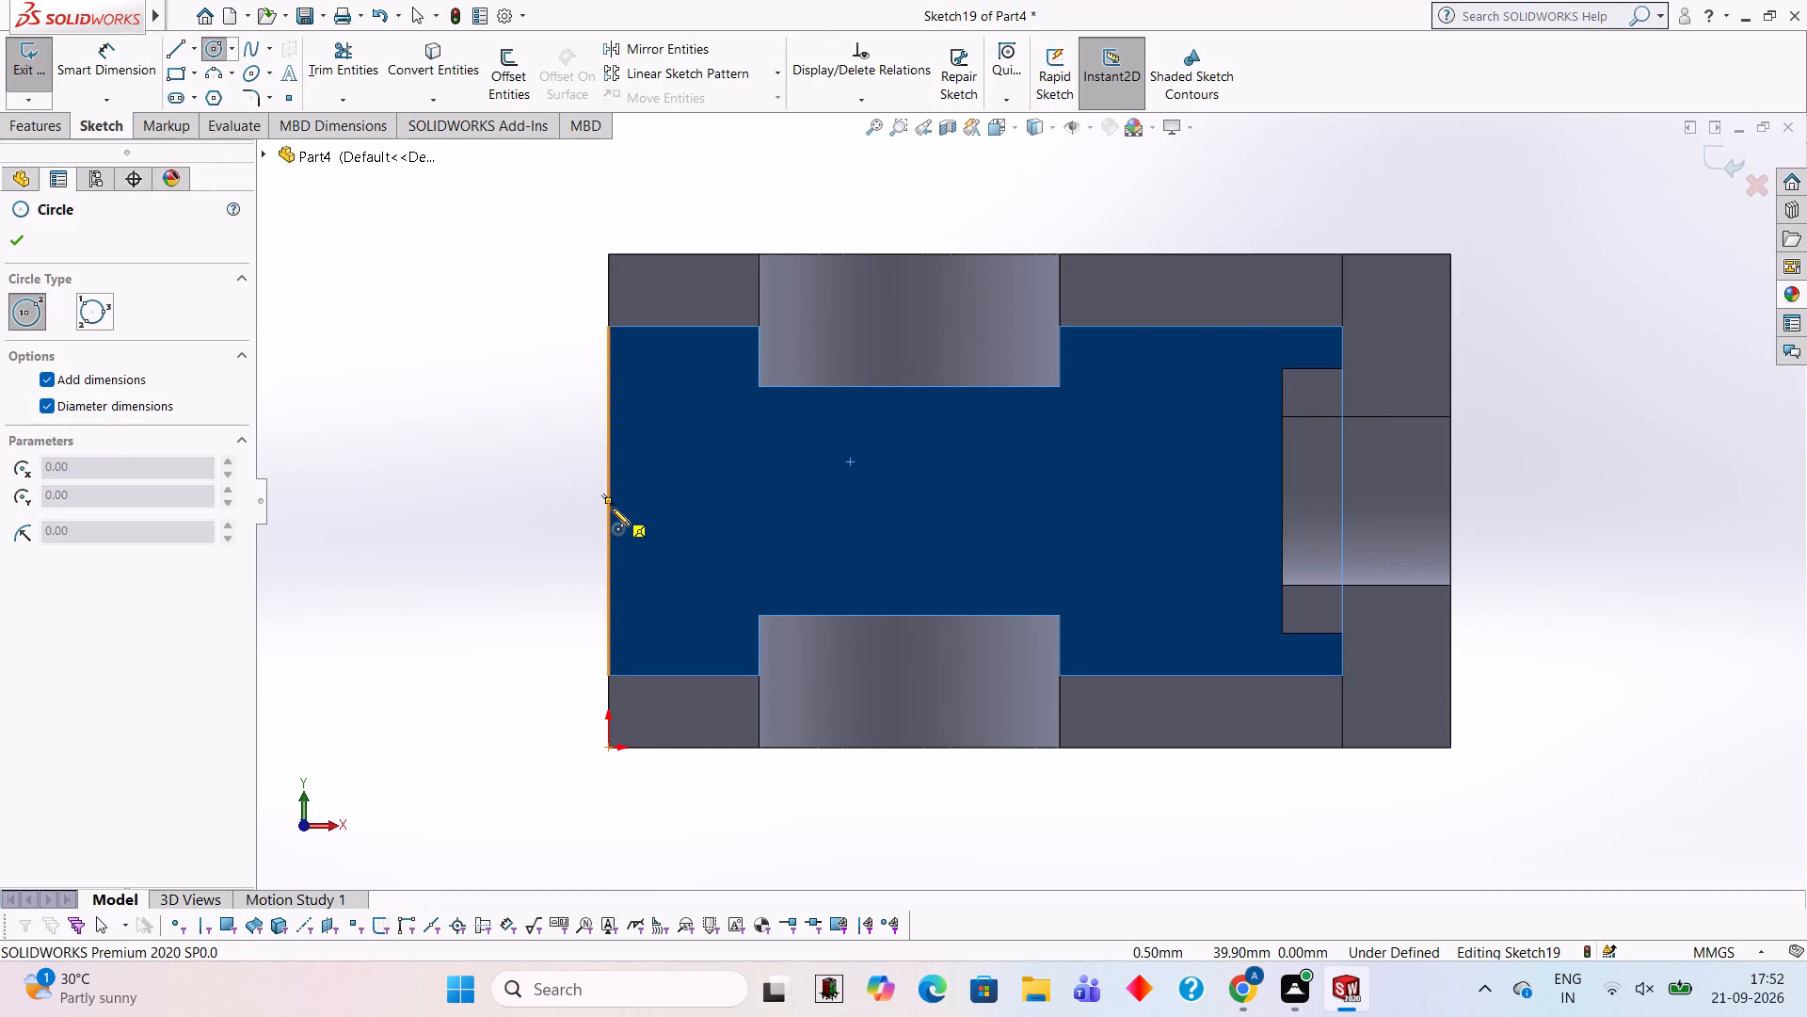
click(605, 499)
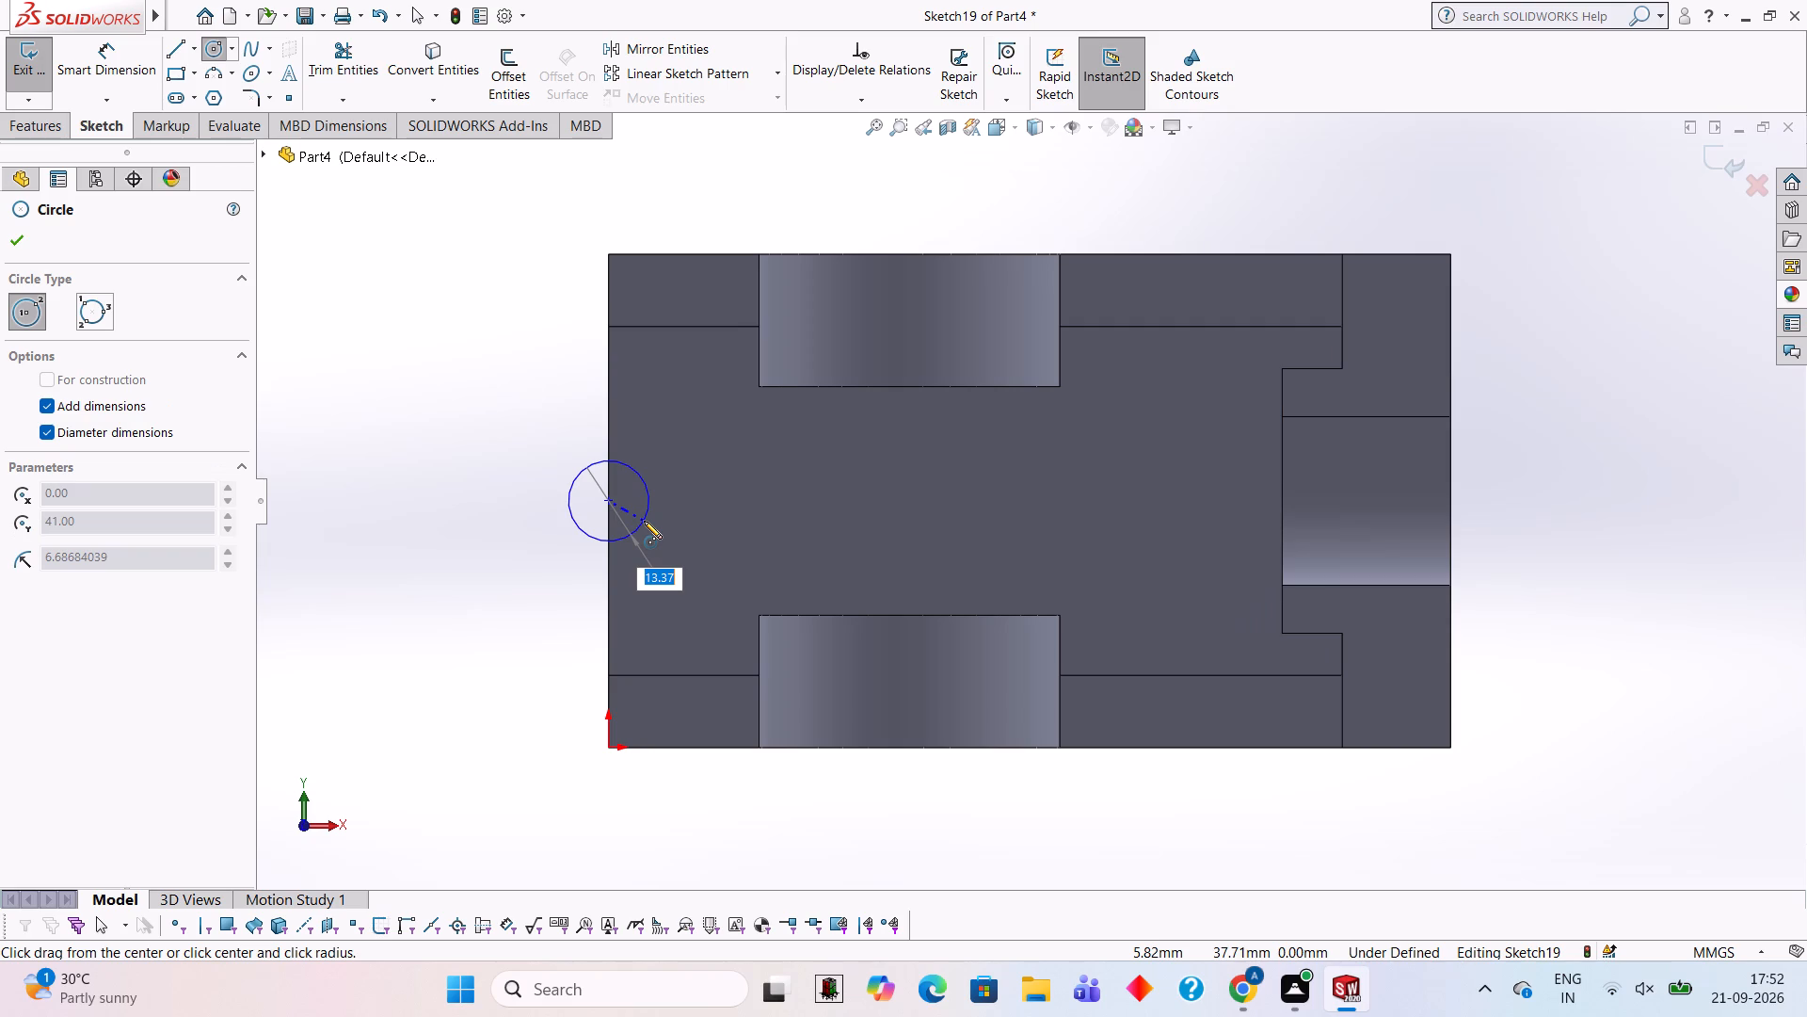
text(18+)
text(18)
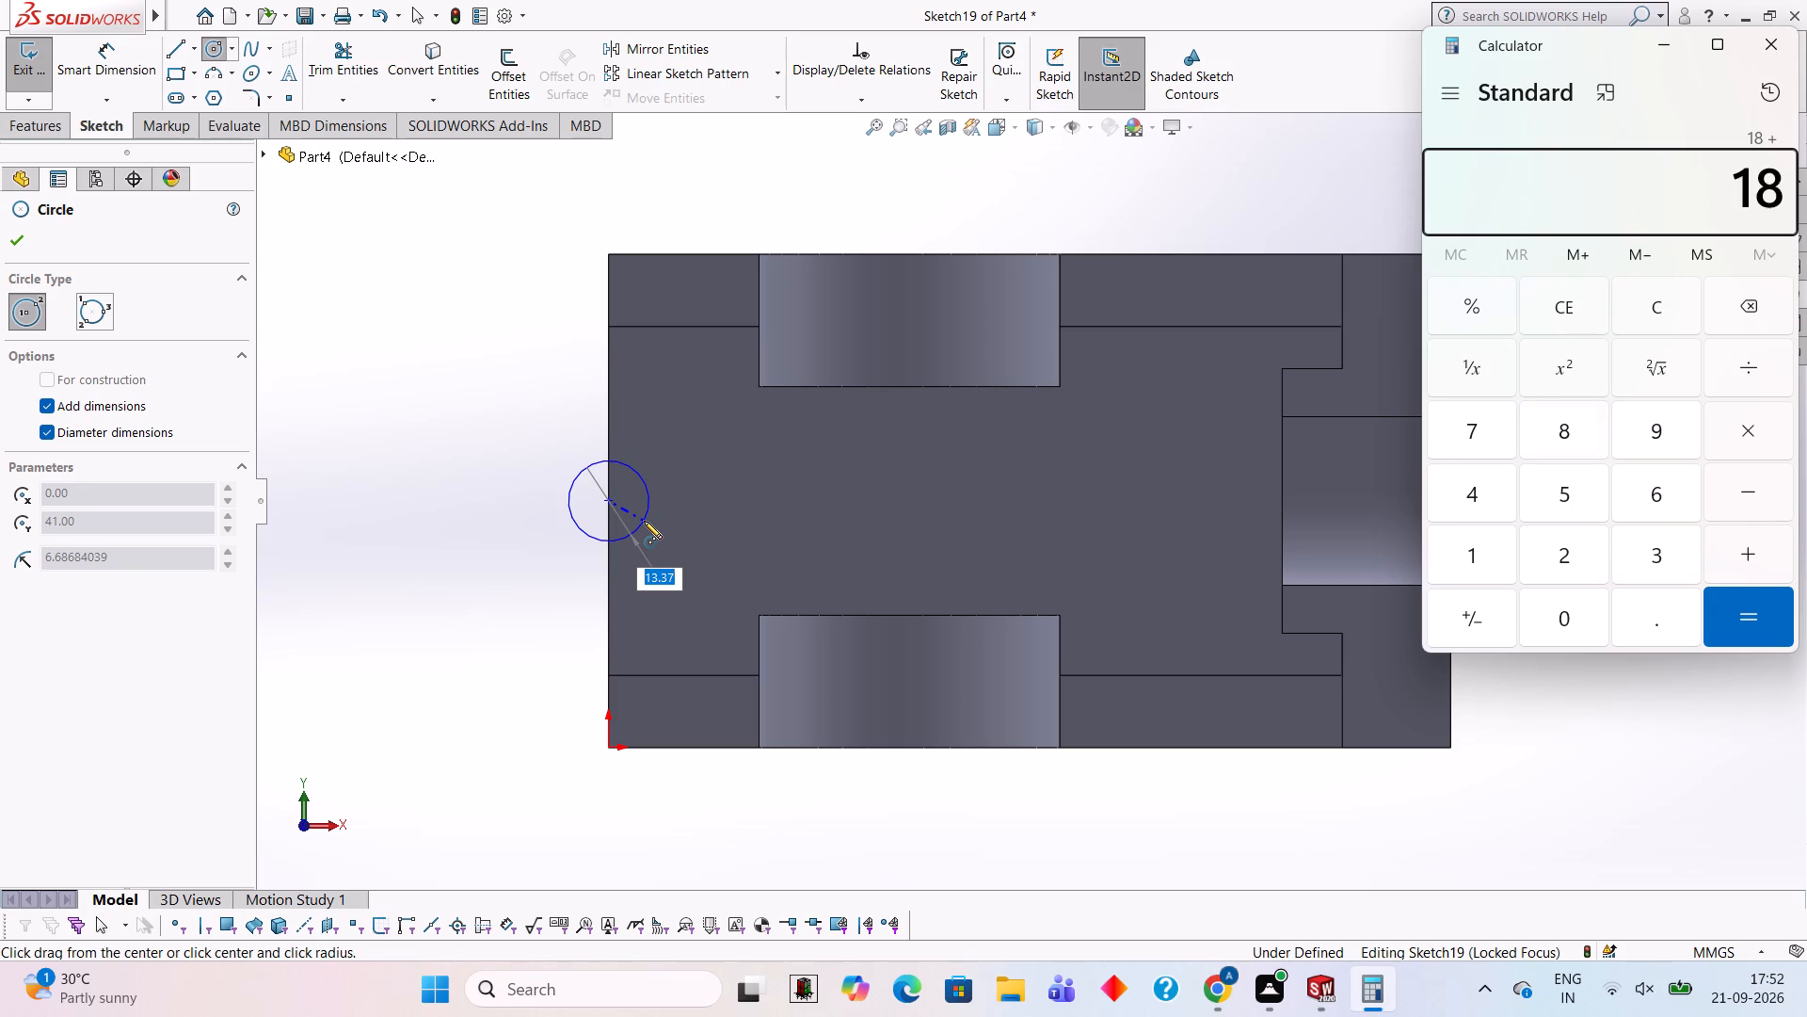
key(Return)
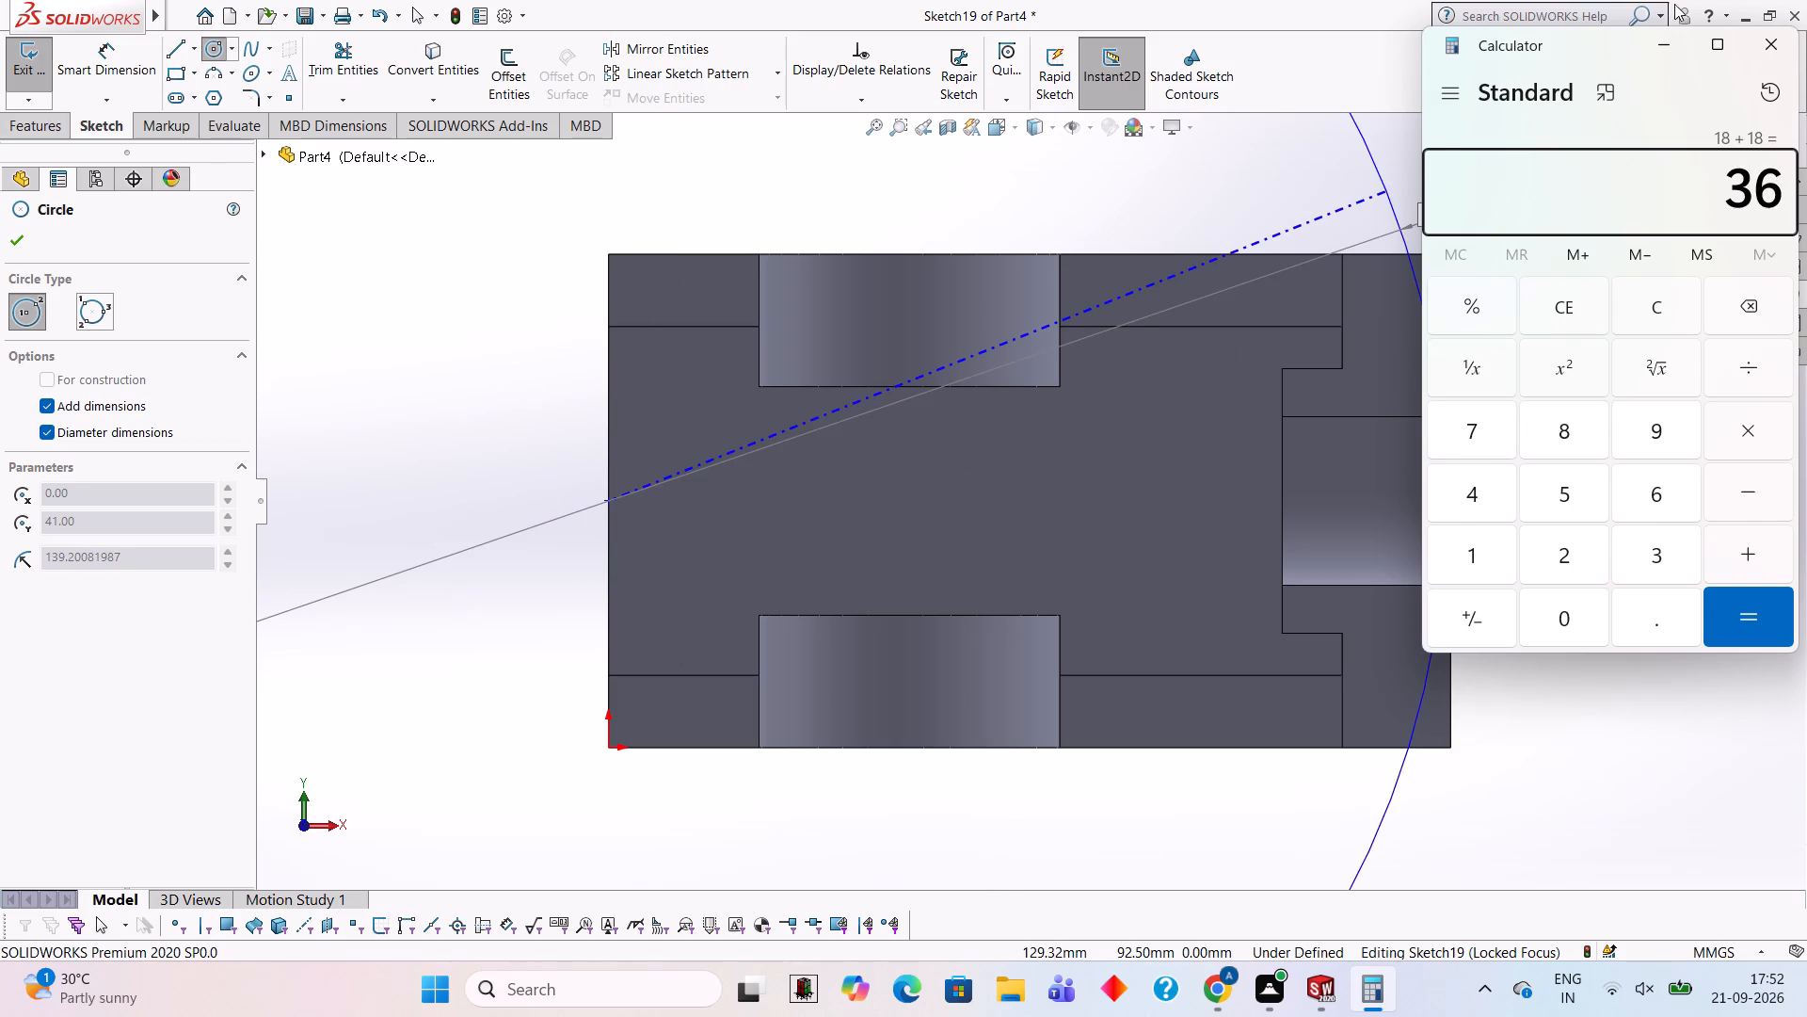
click(1770, 52)
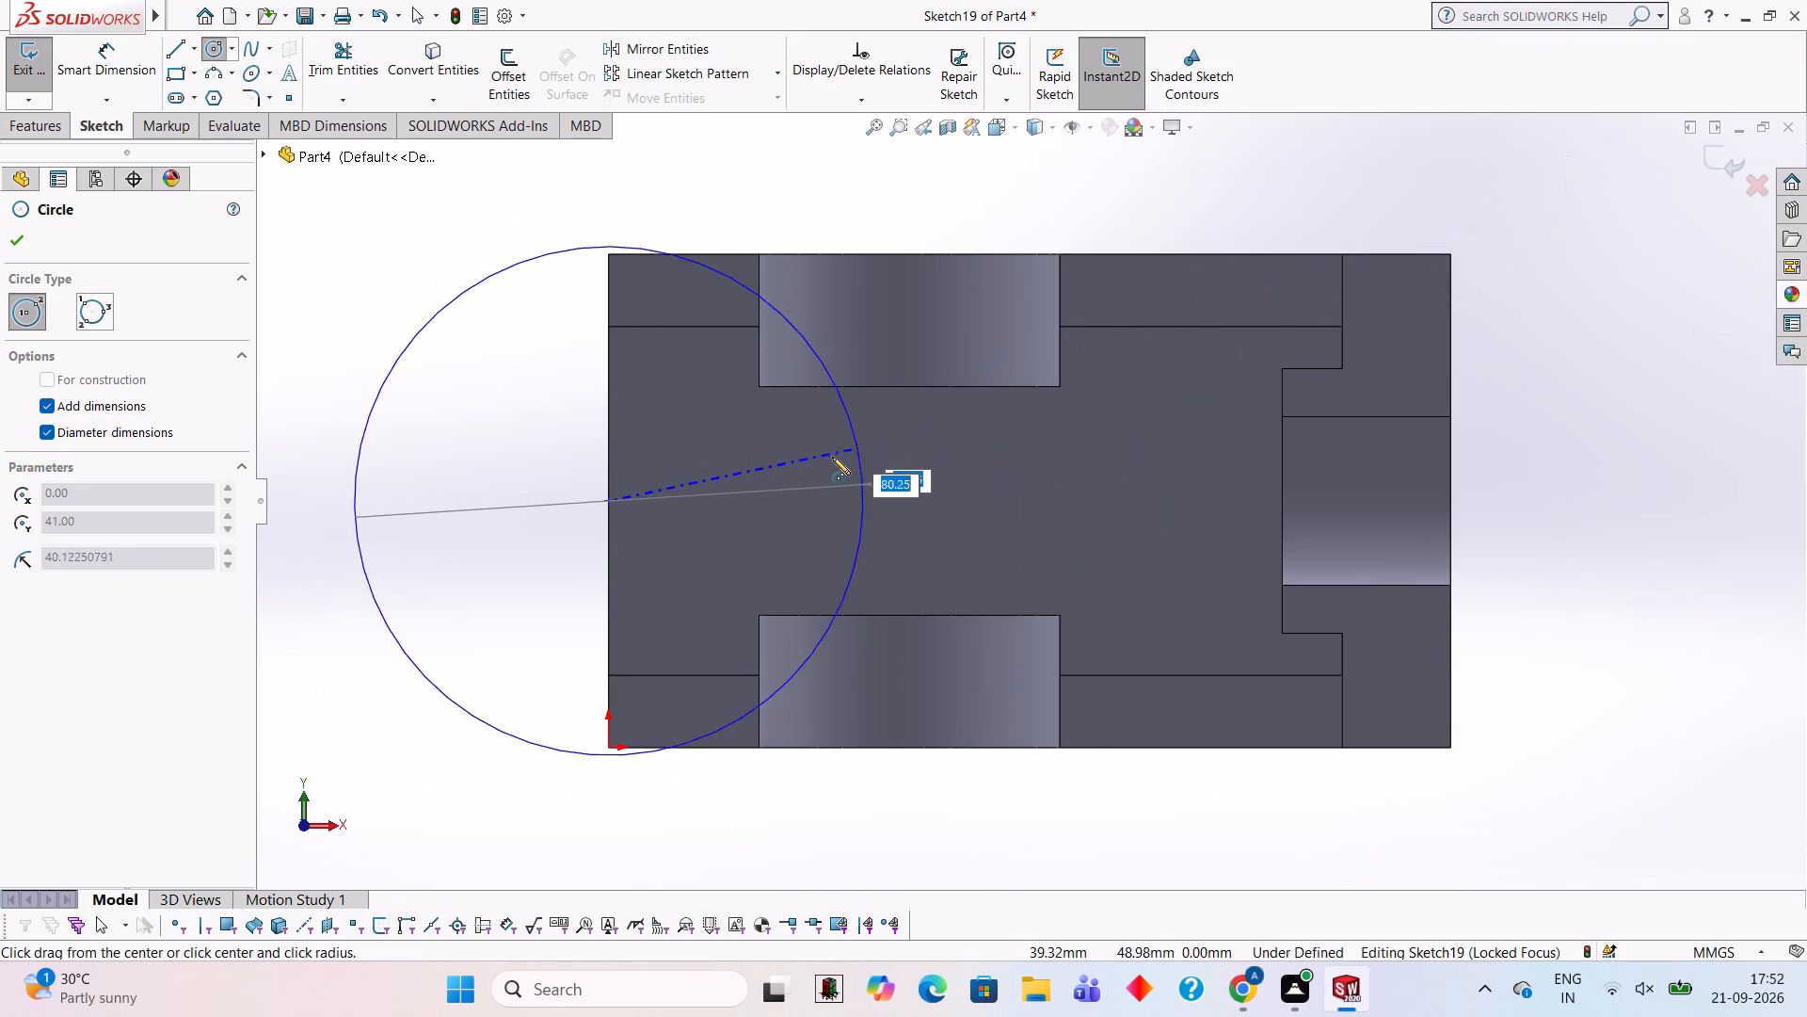
text(36)
key(Return)
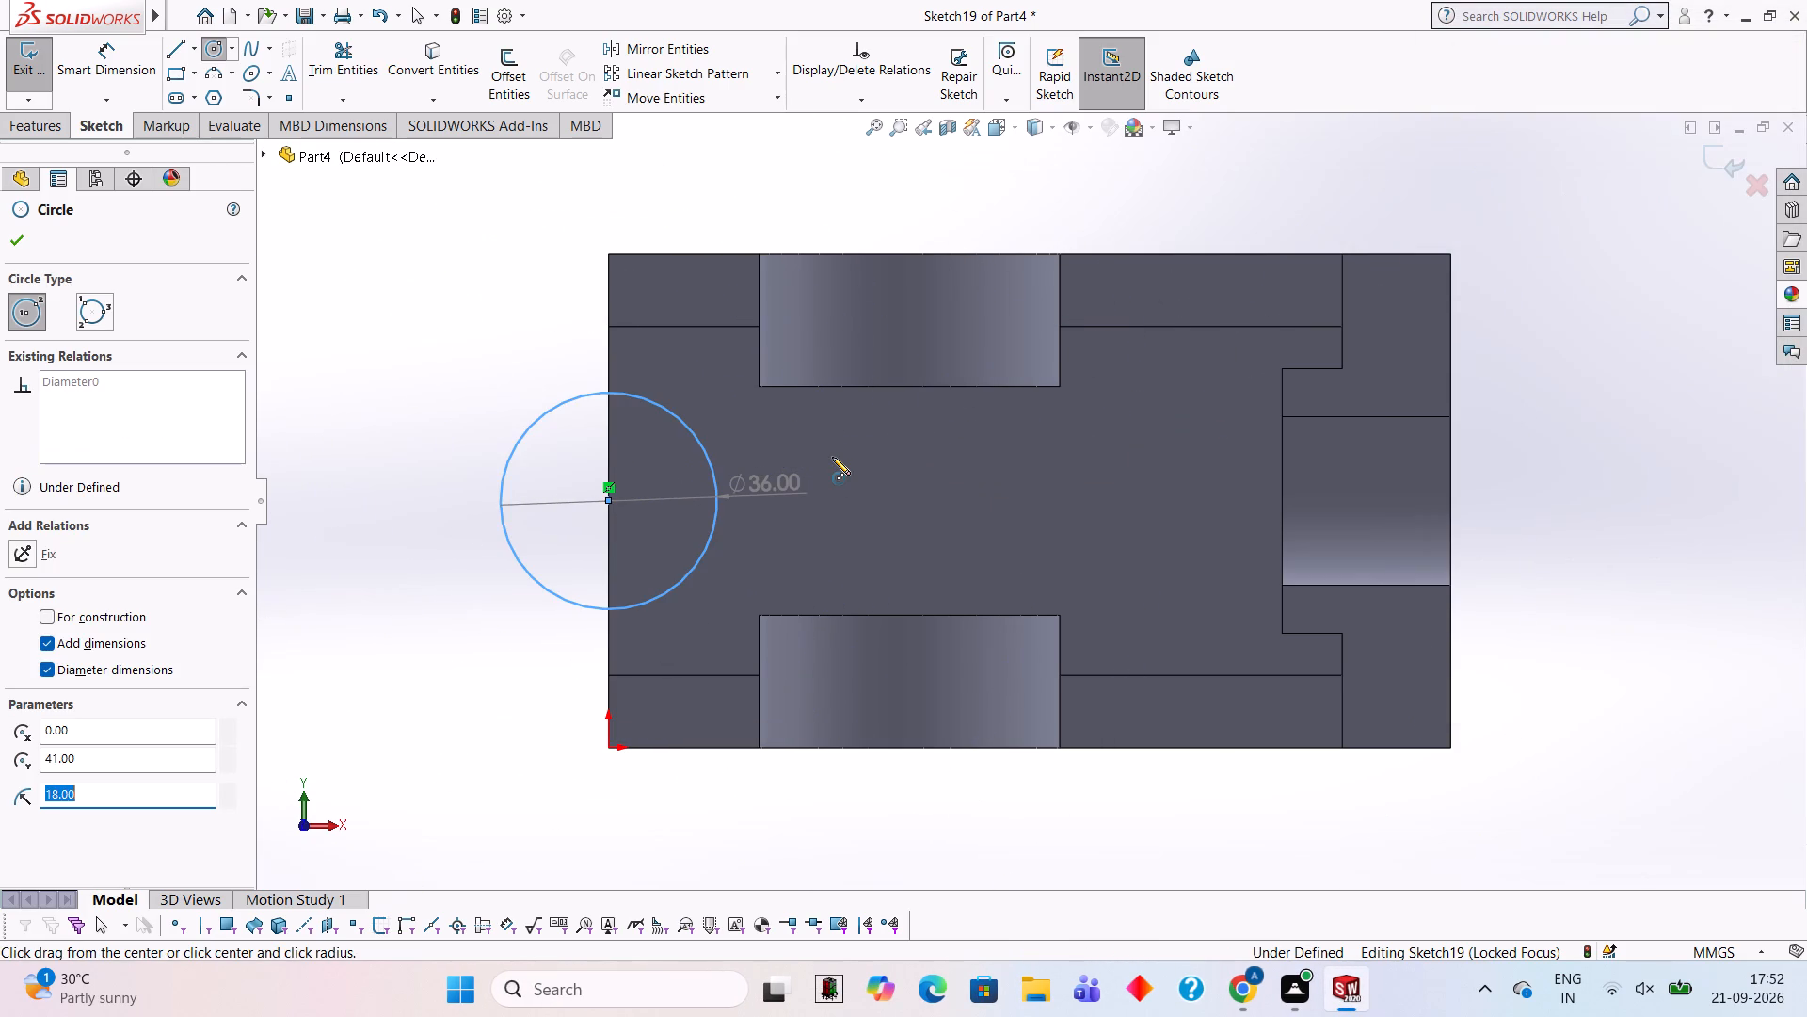
Draw a 36 mm vertical line across the circle along the plate's end edge and trim away the half lying over the plate.
click(171, 37)
click(607, 395)
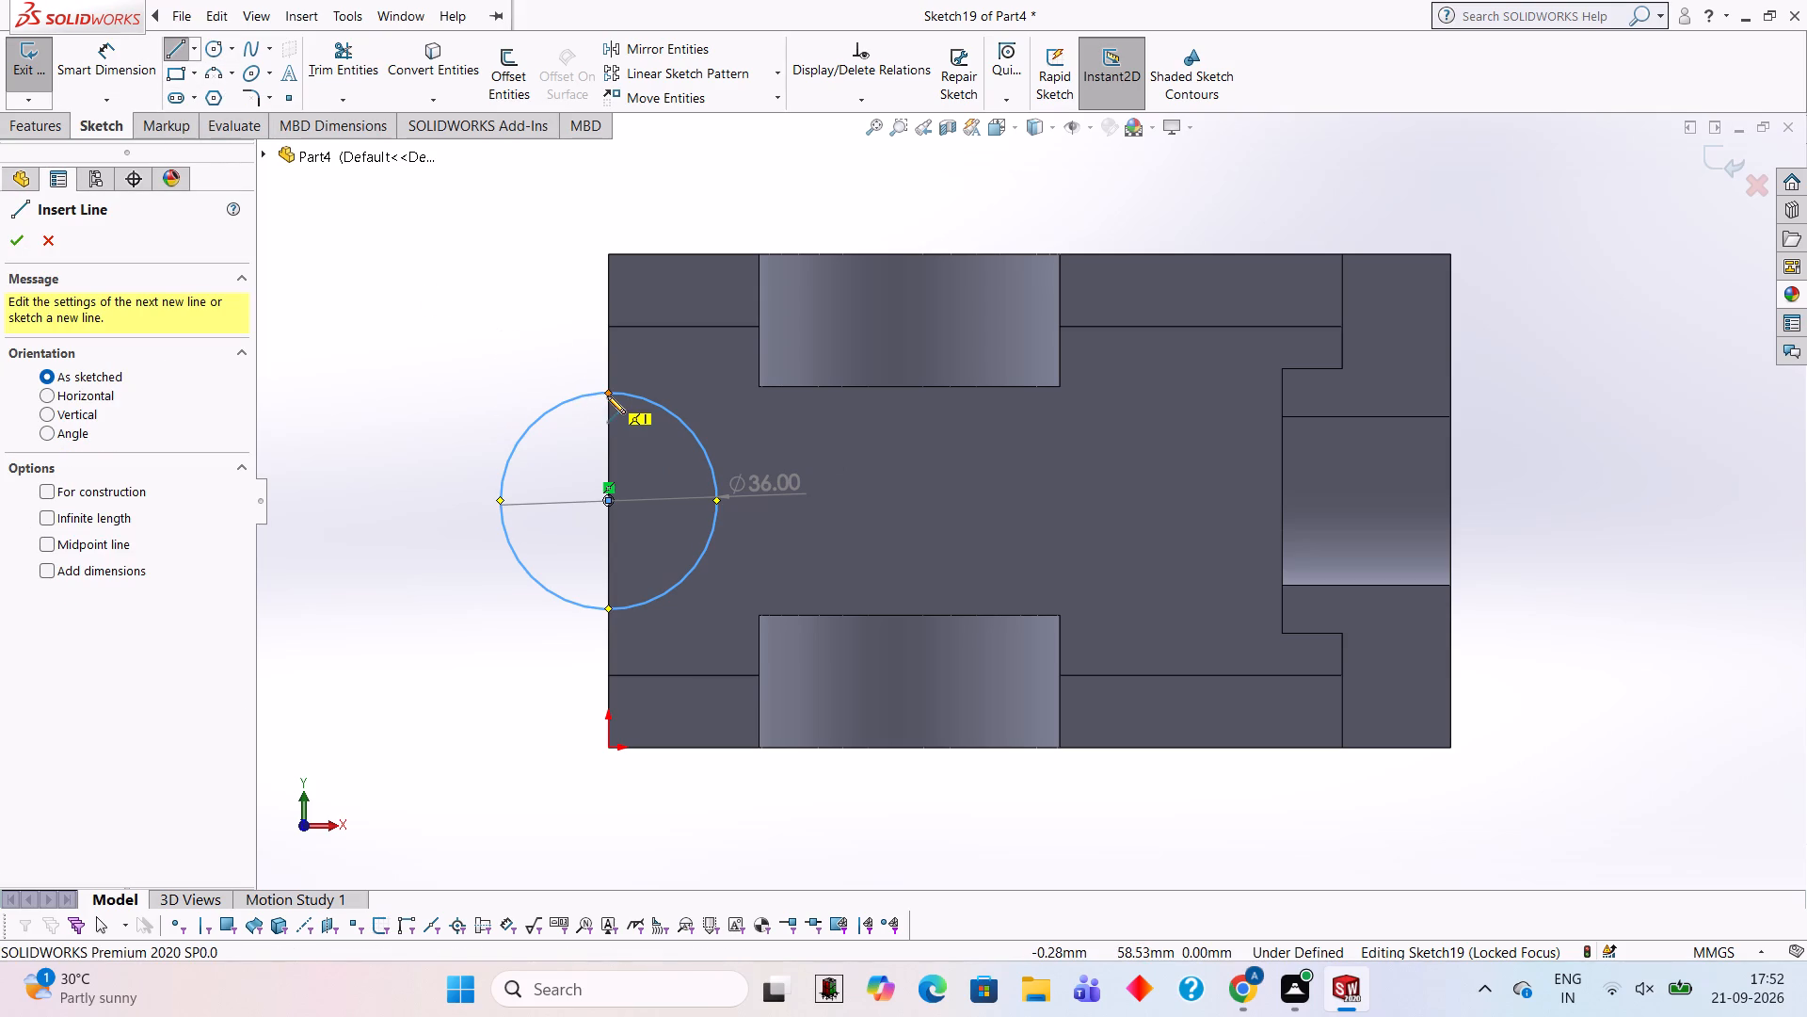
click(605, 605)
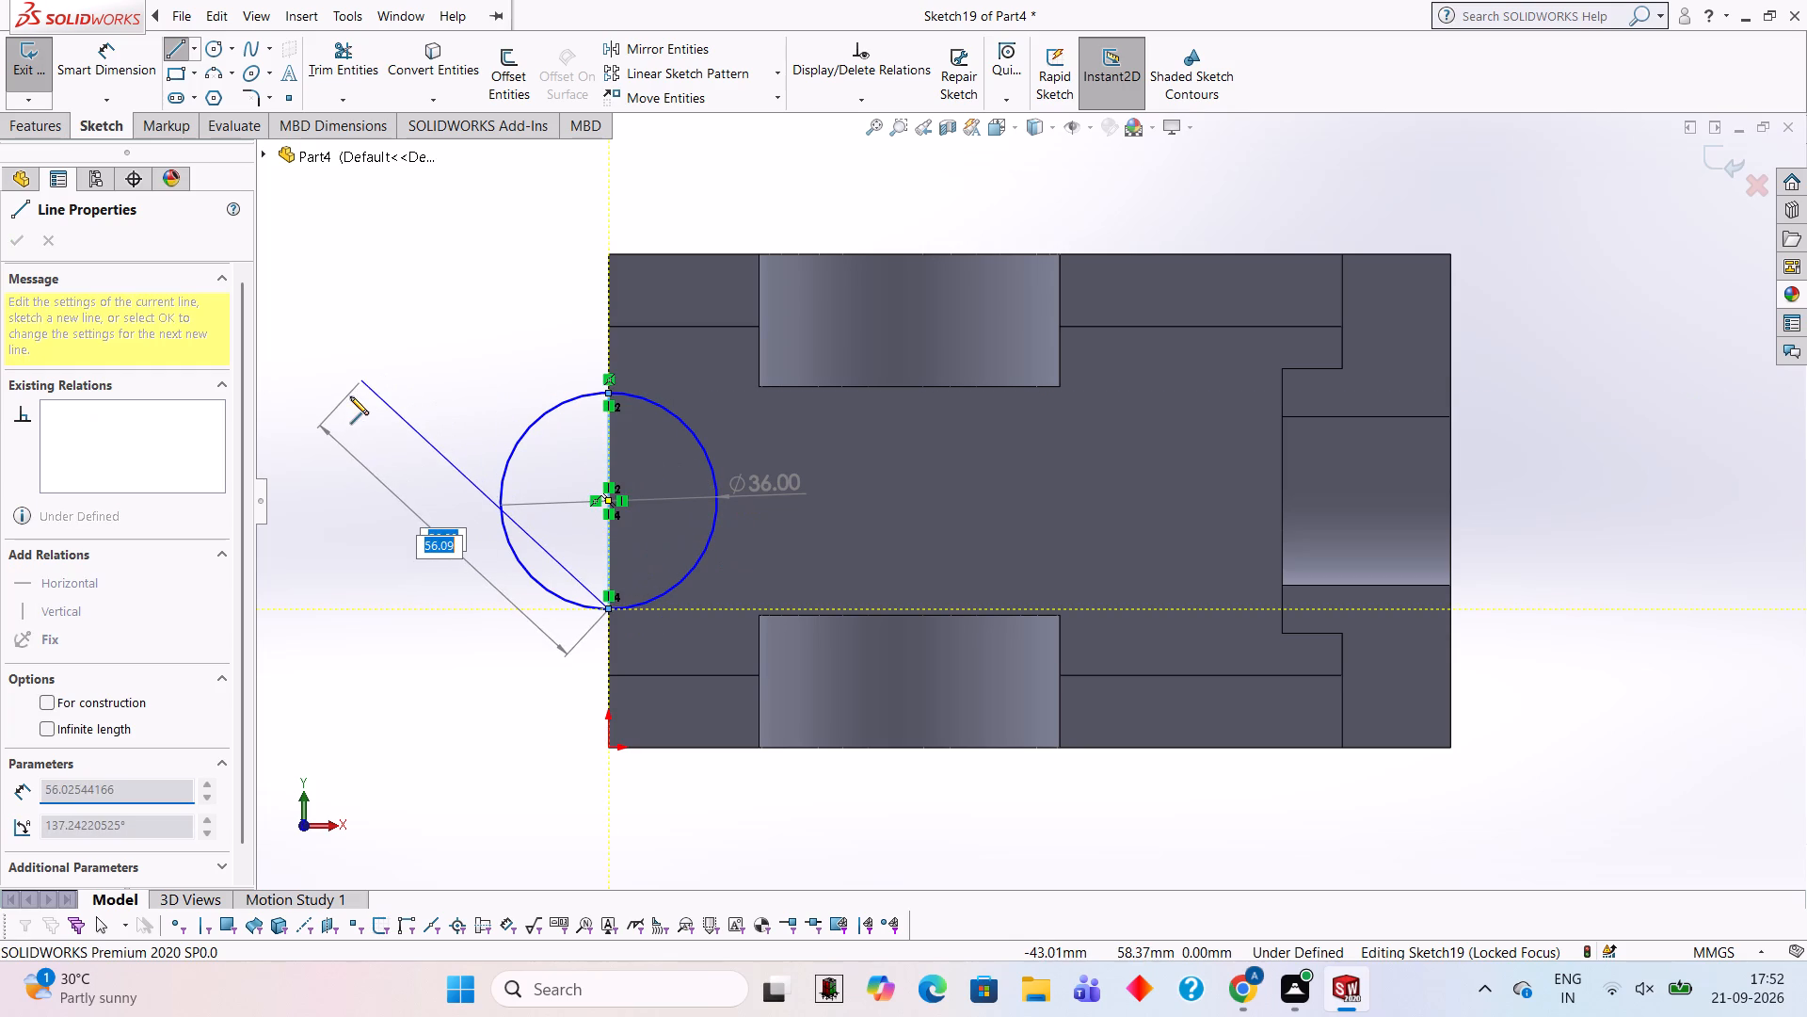
key(Escape)
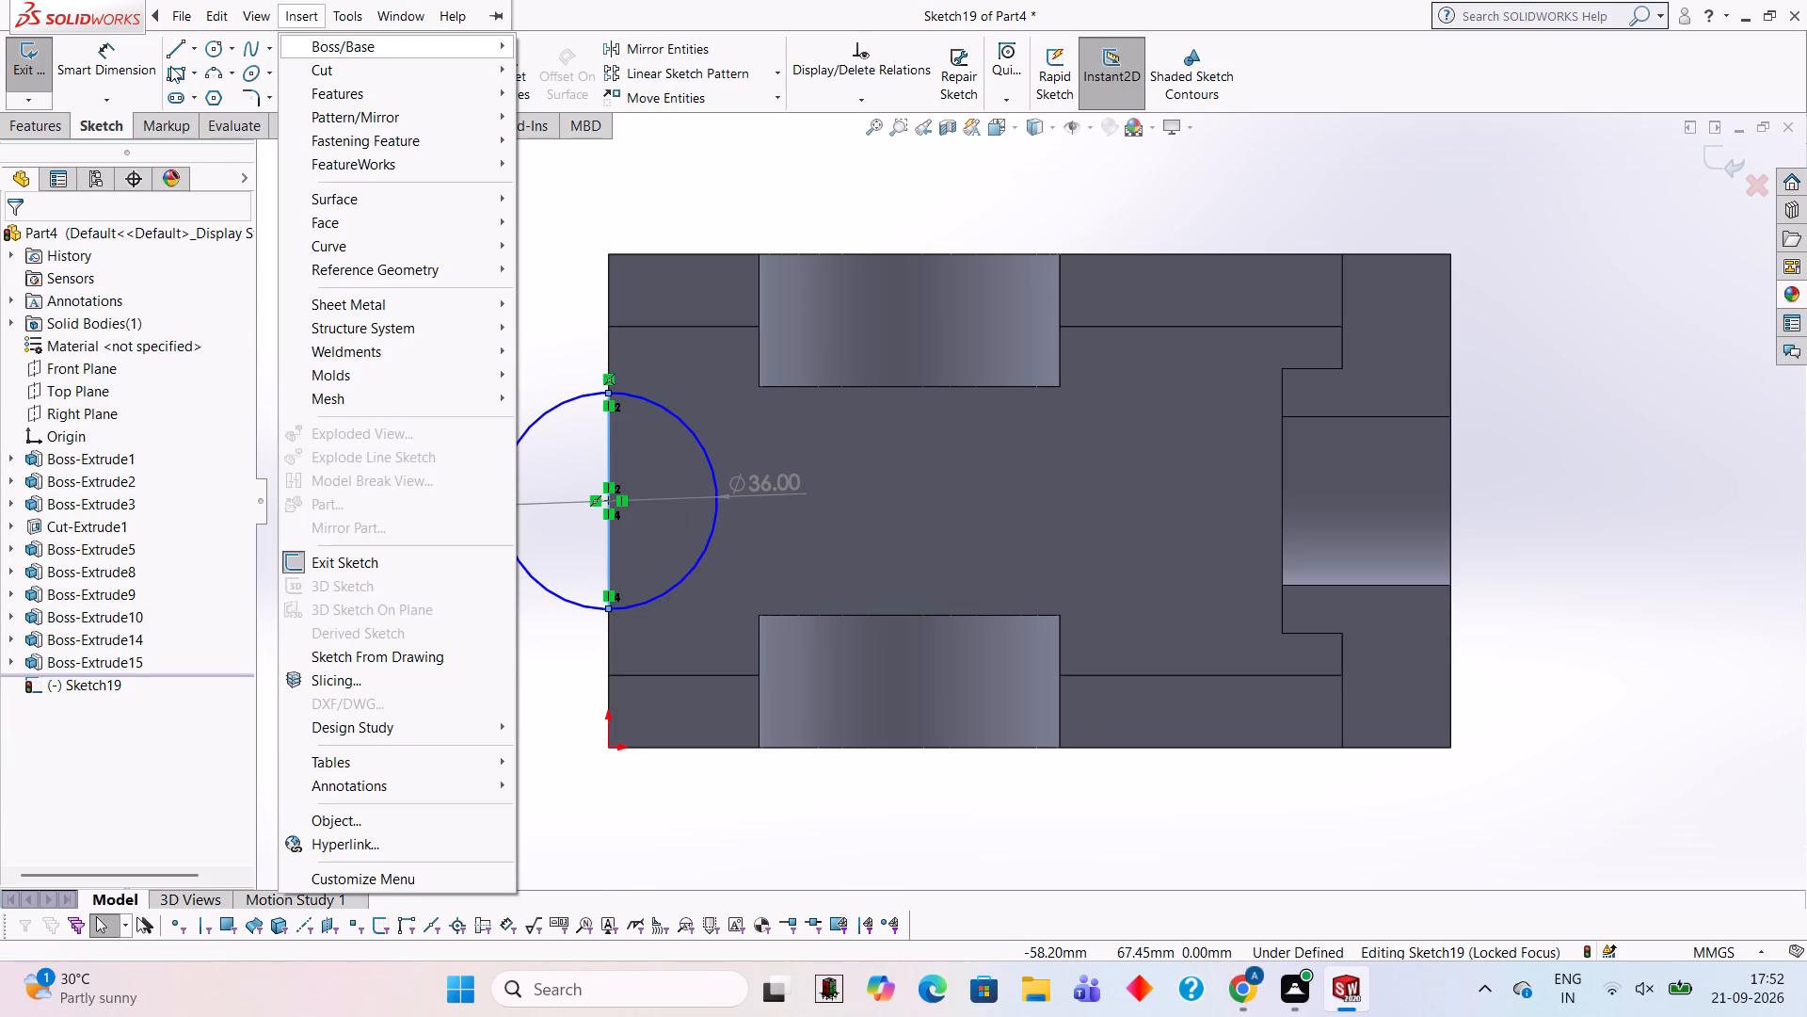
click(564, 180)
click(355, 48)
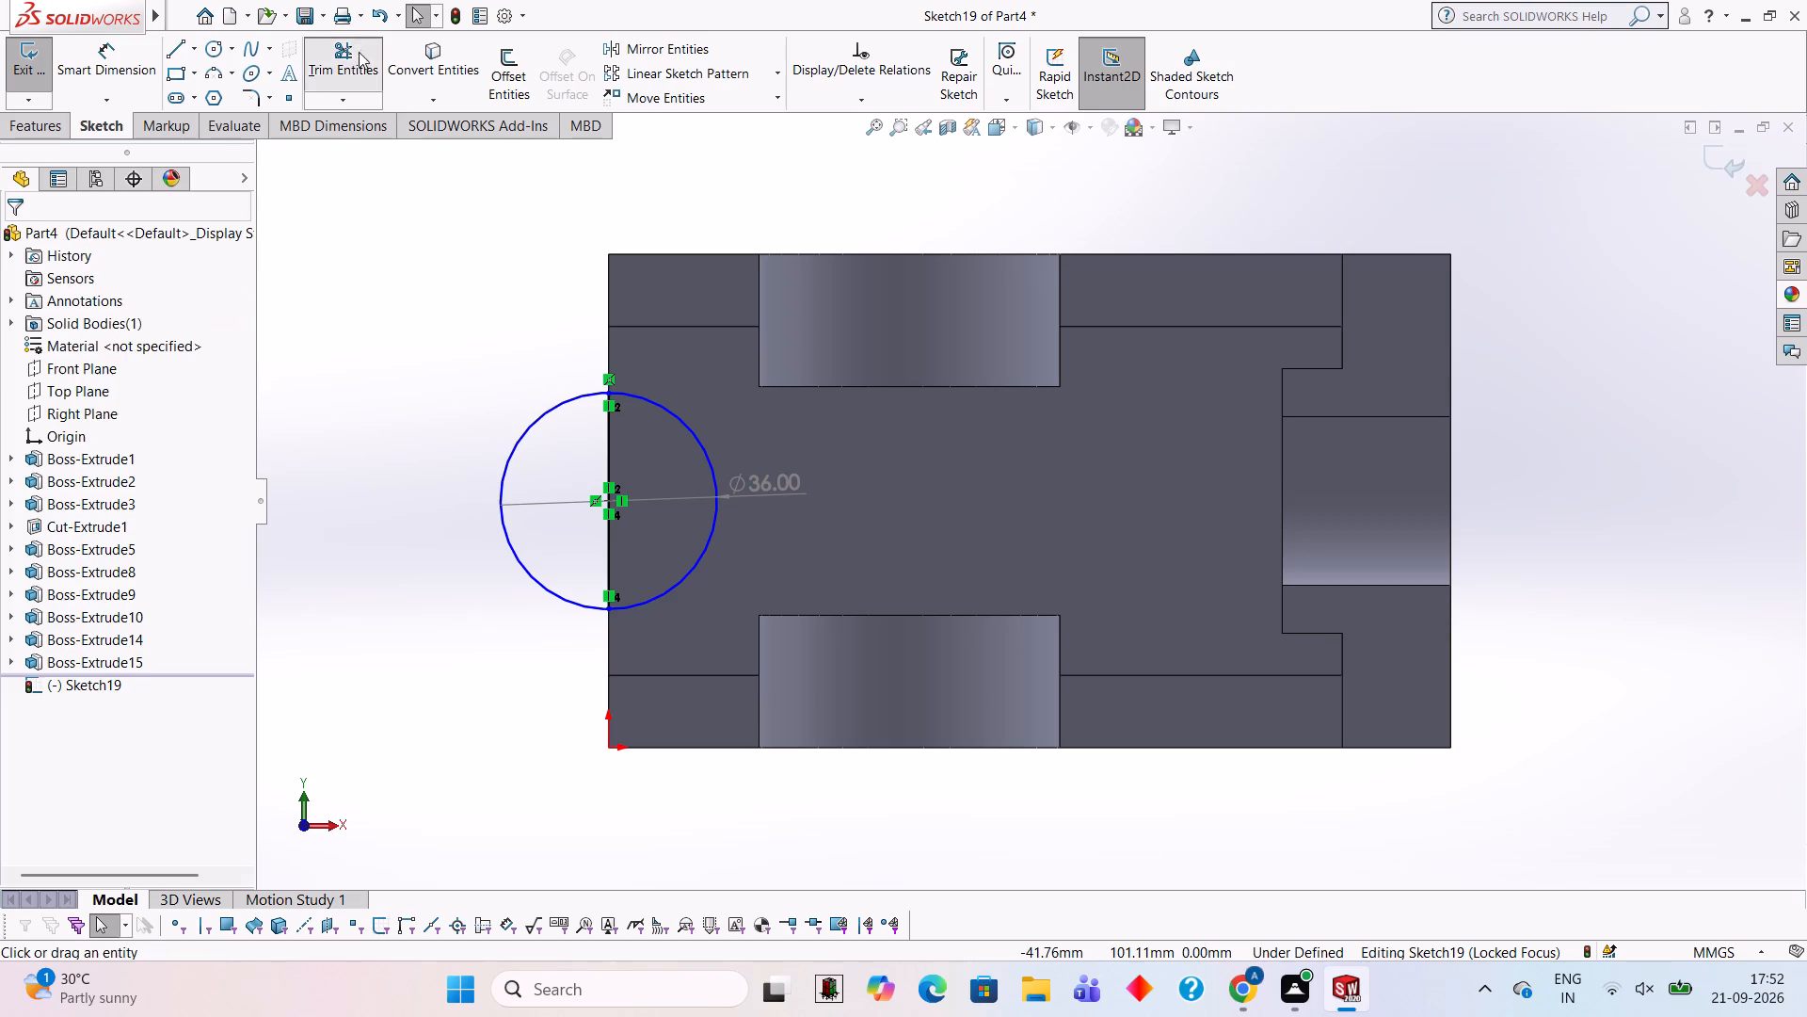
click(685, 425)
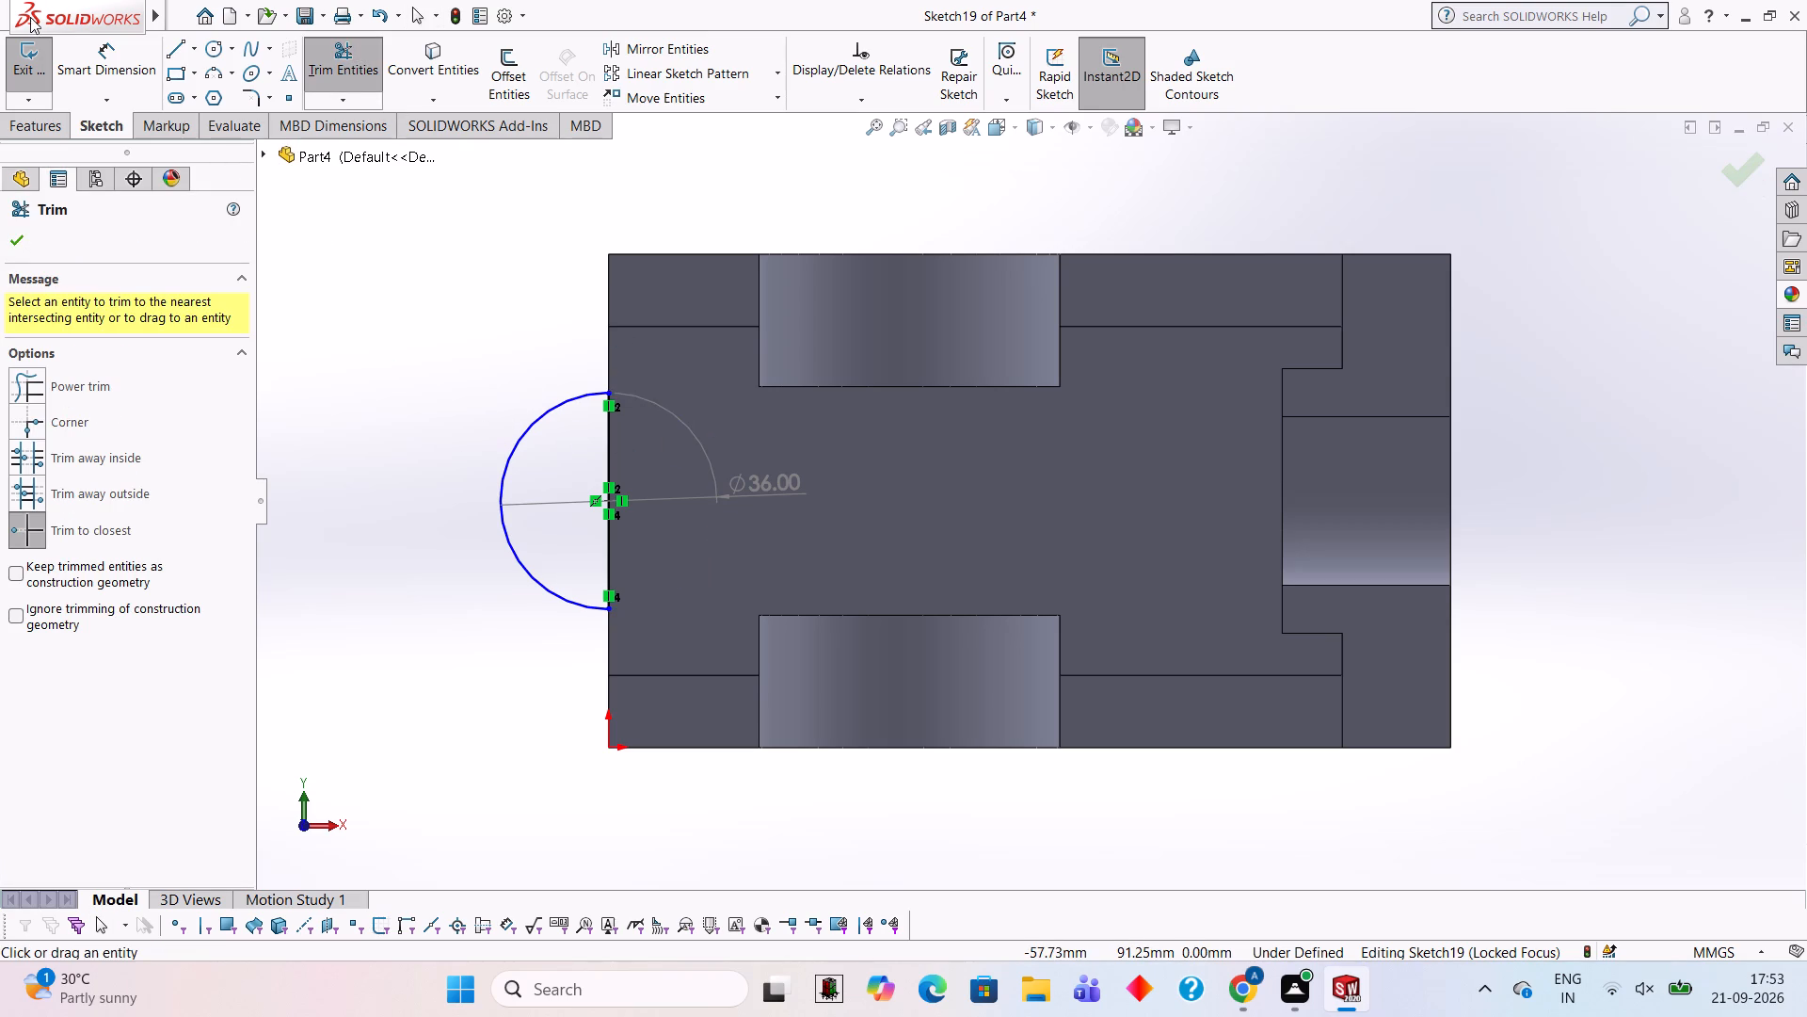
Extrude the 36 mm diameter half-circle 15 mm blind in the reversed direction, merged with the plate.
click(39, 112)
click(43, 137)
click(42, 80)
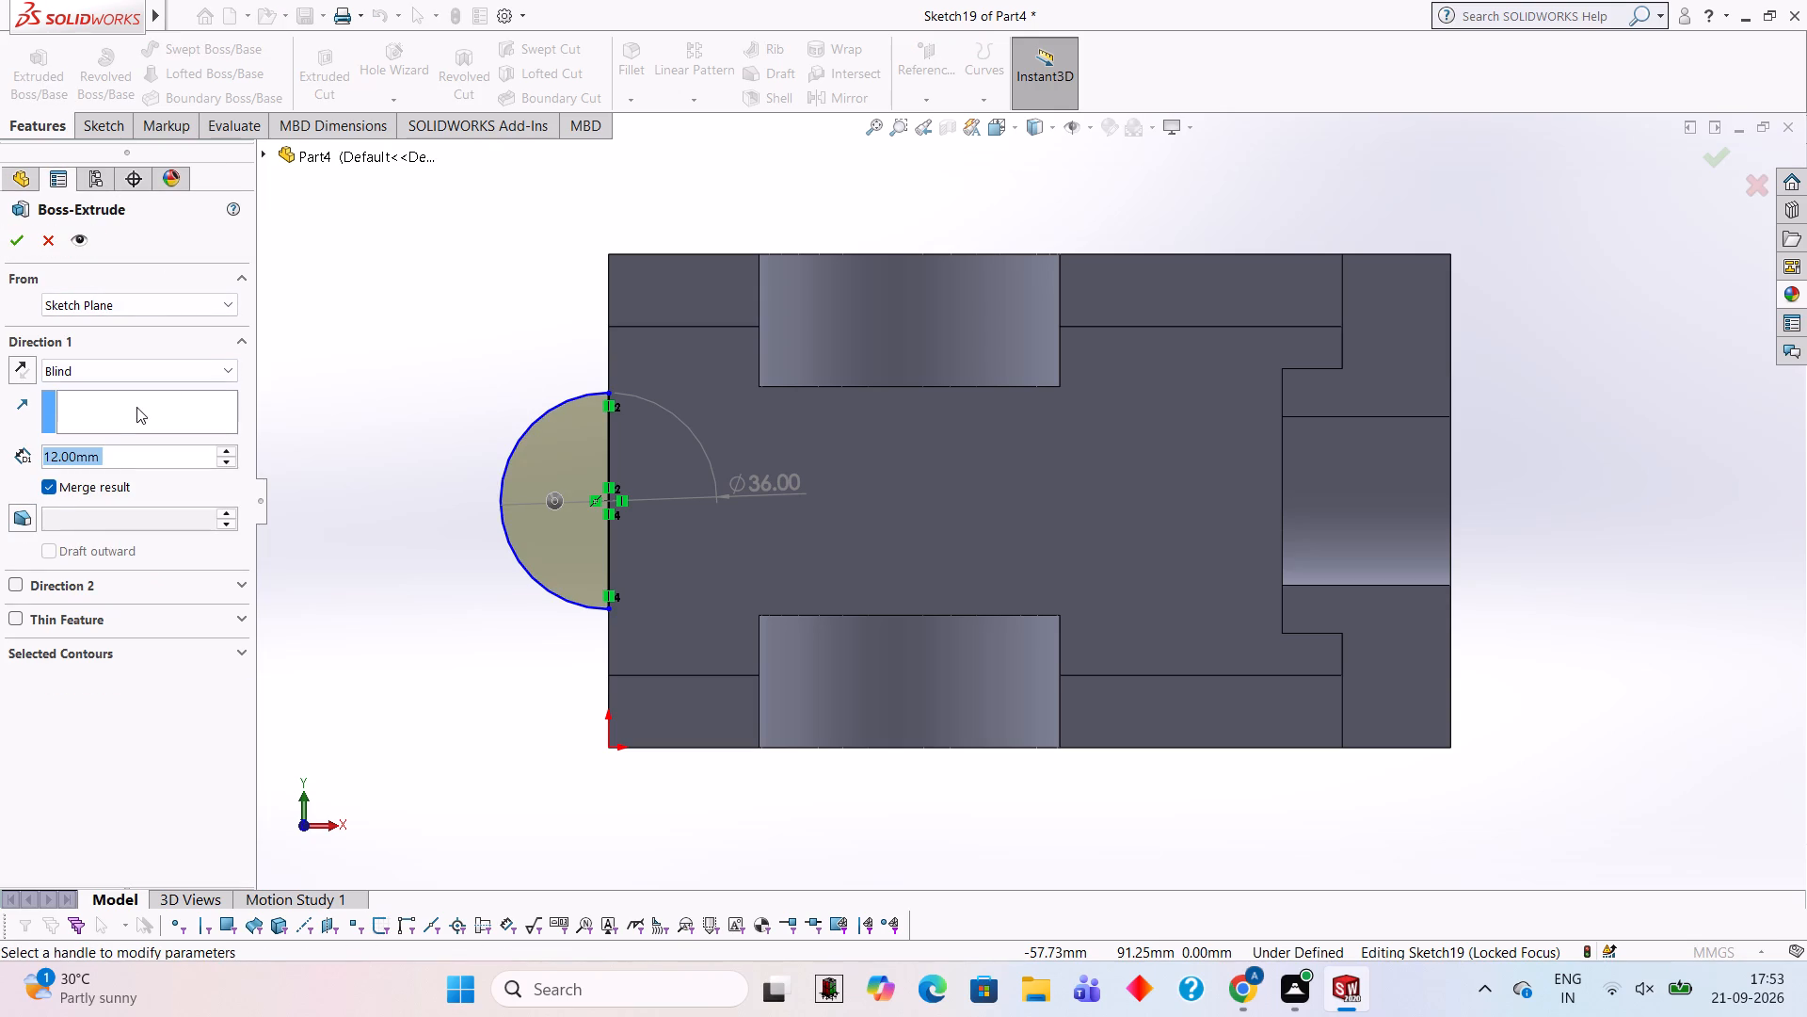
text(15)
key(Return)
middle_drag(400, 496, 409, 496)
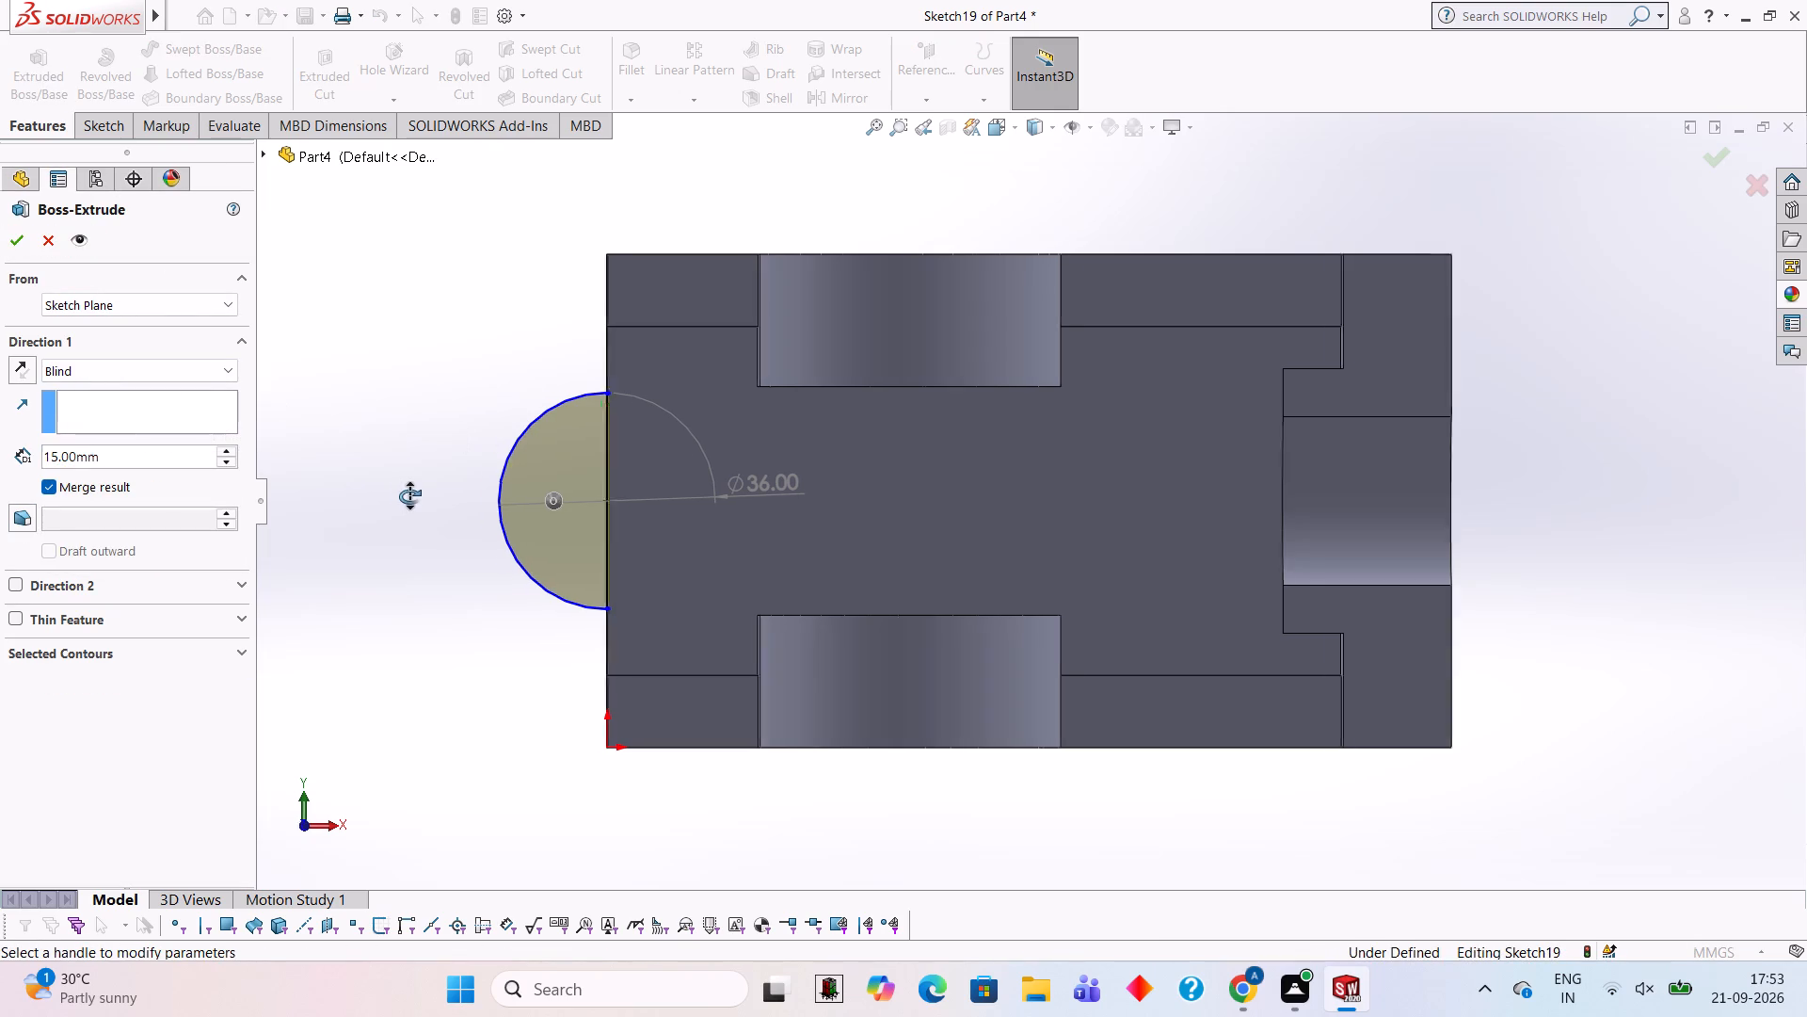
middle_drag(409, 496, 442, 529)
click(22, 376)
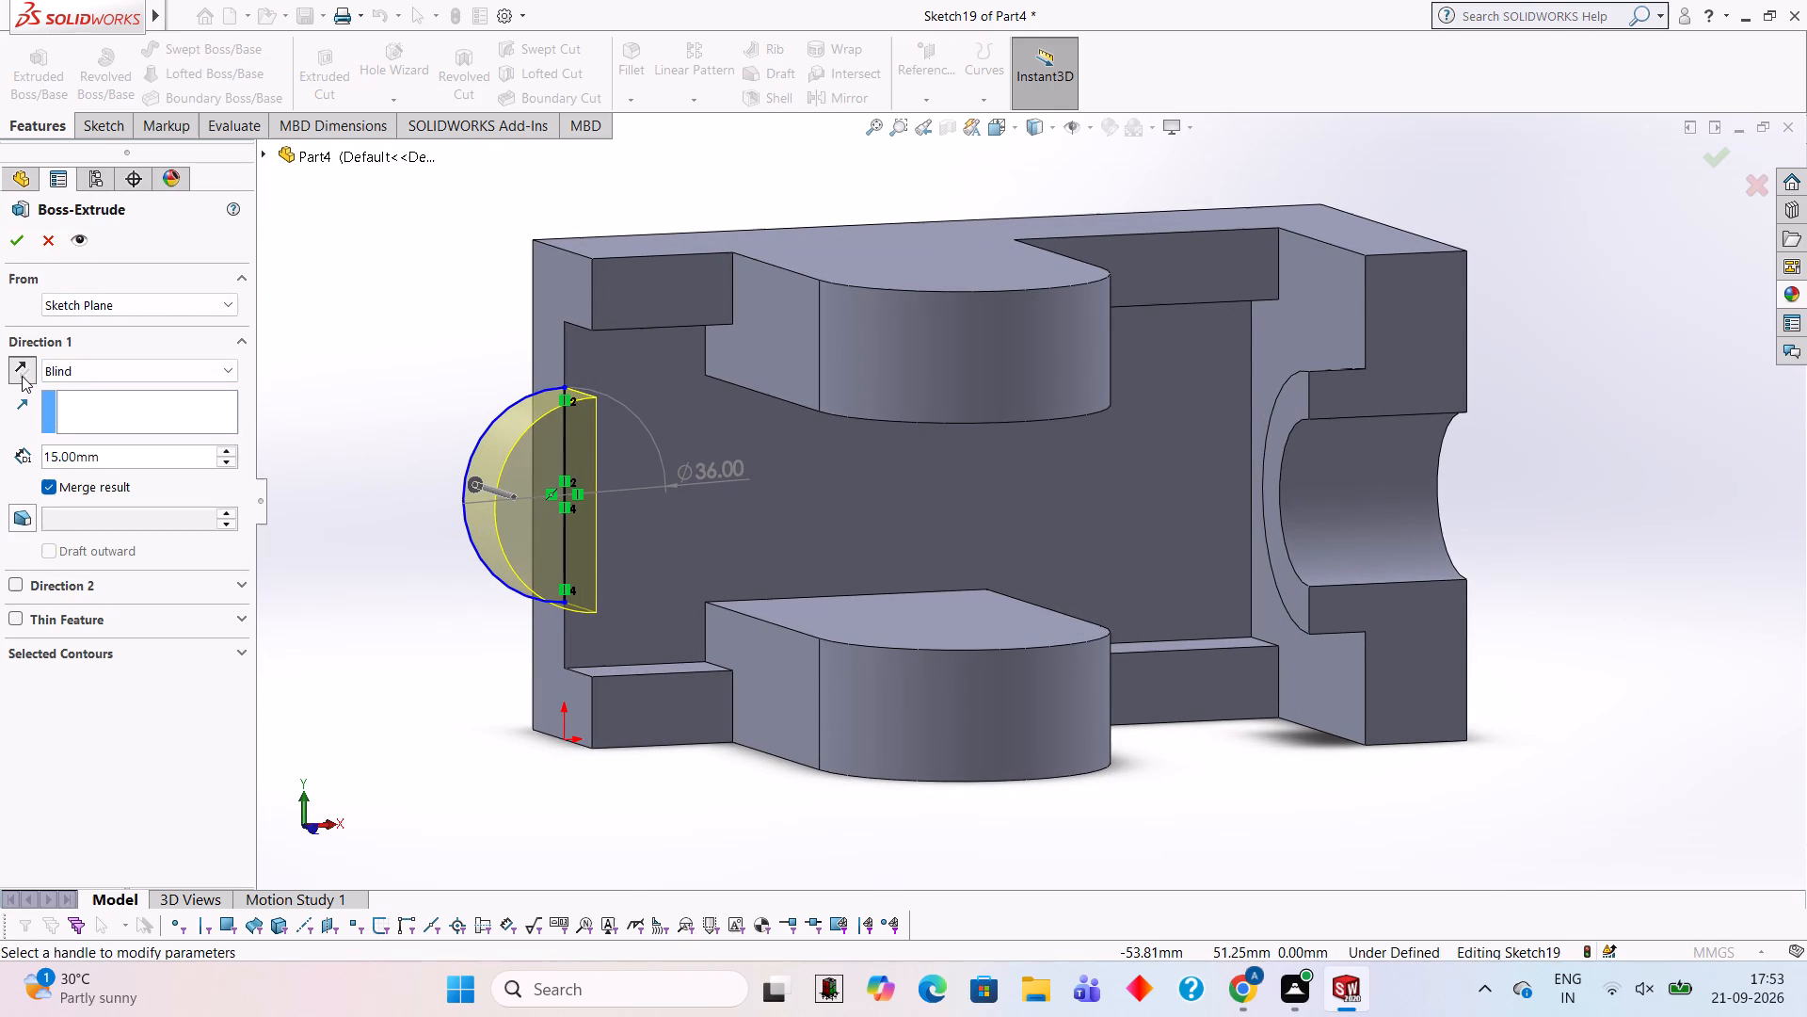
click(22, 253)
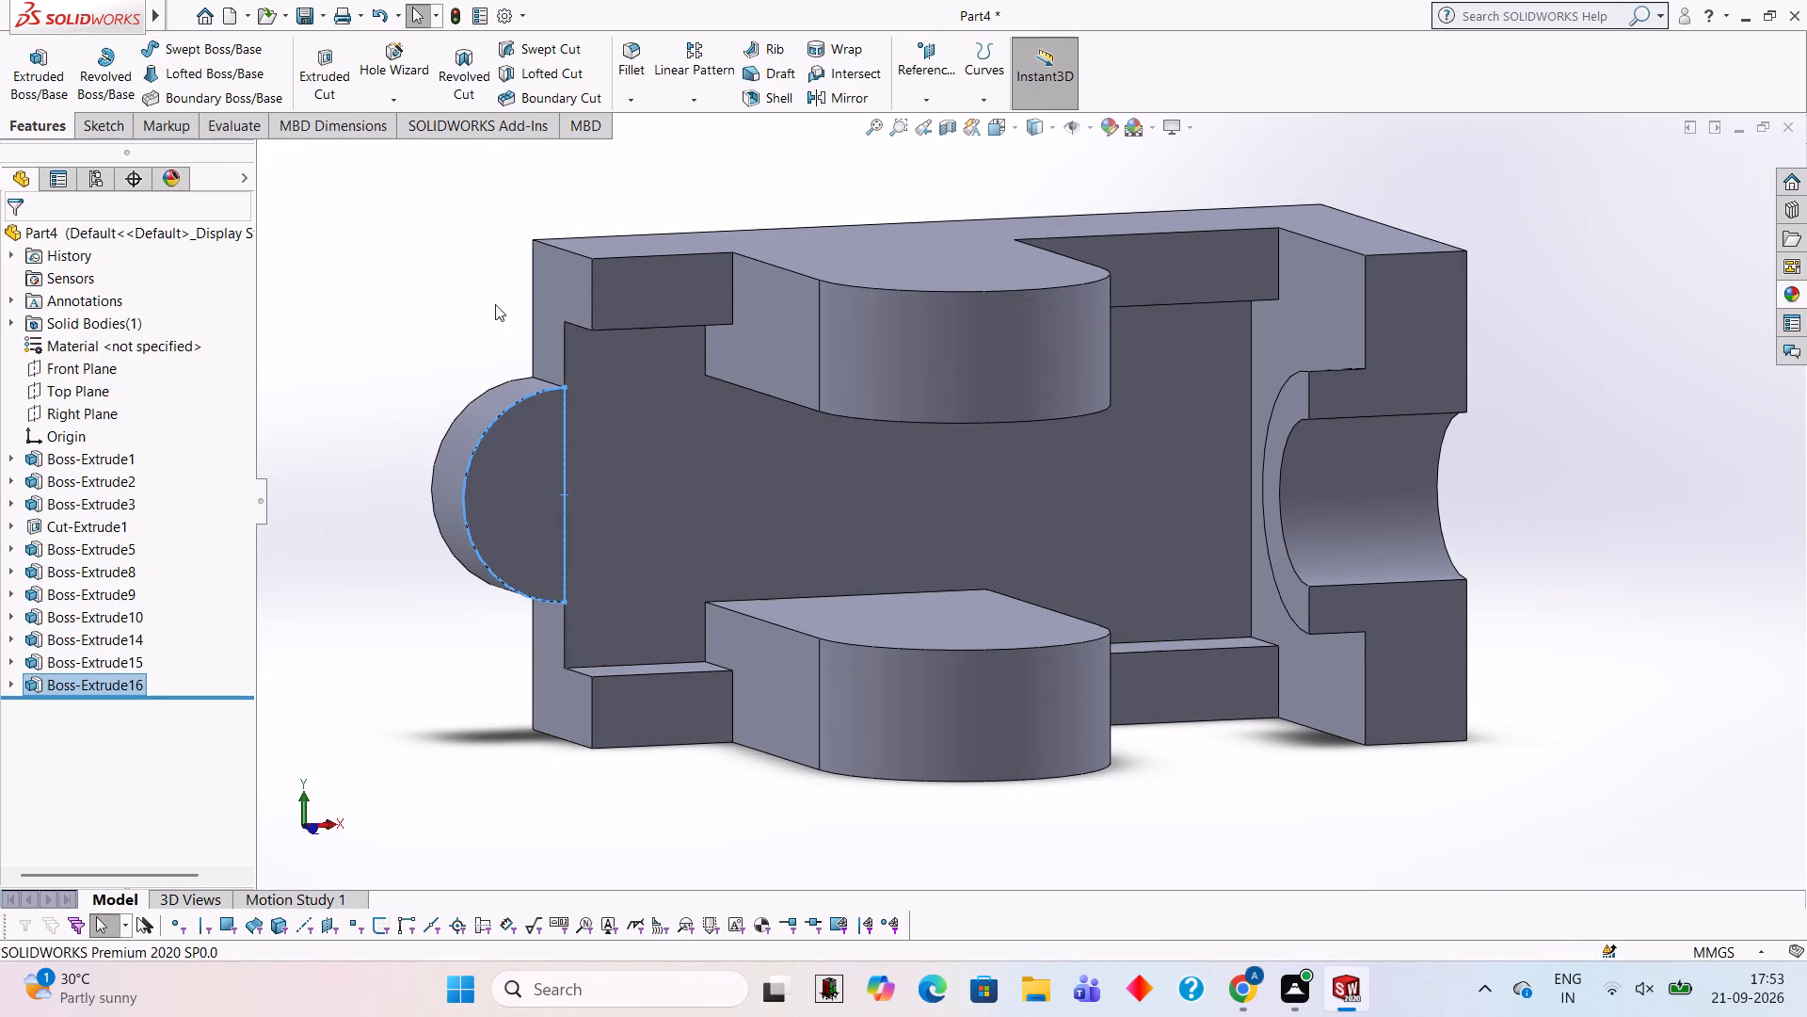
click(402, 303)
On the plate's inner face, sketch a 22 mm diameter circle concentric with the half-round end.
middle_drag(653, 492, 624, 359)
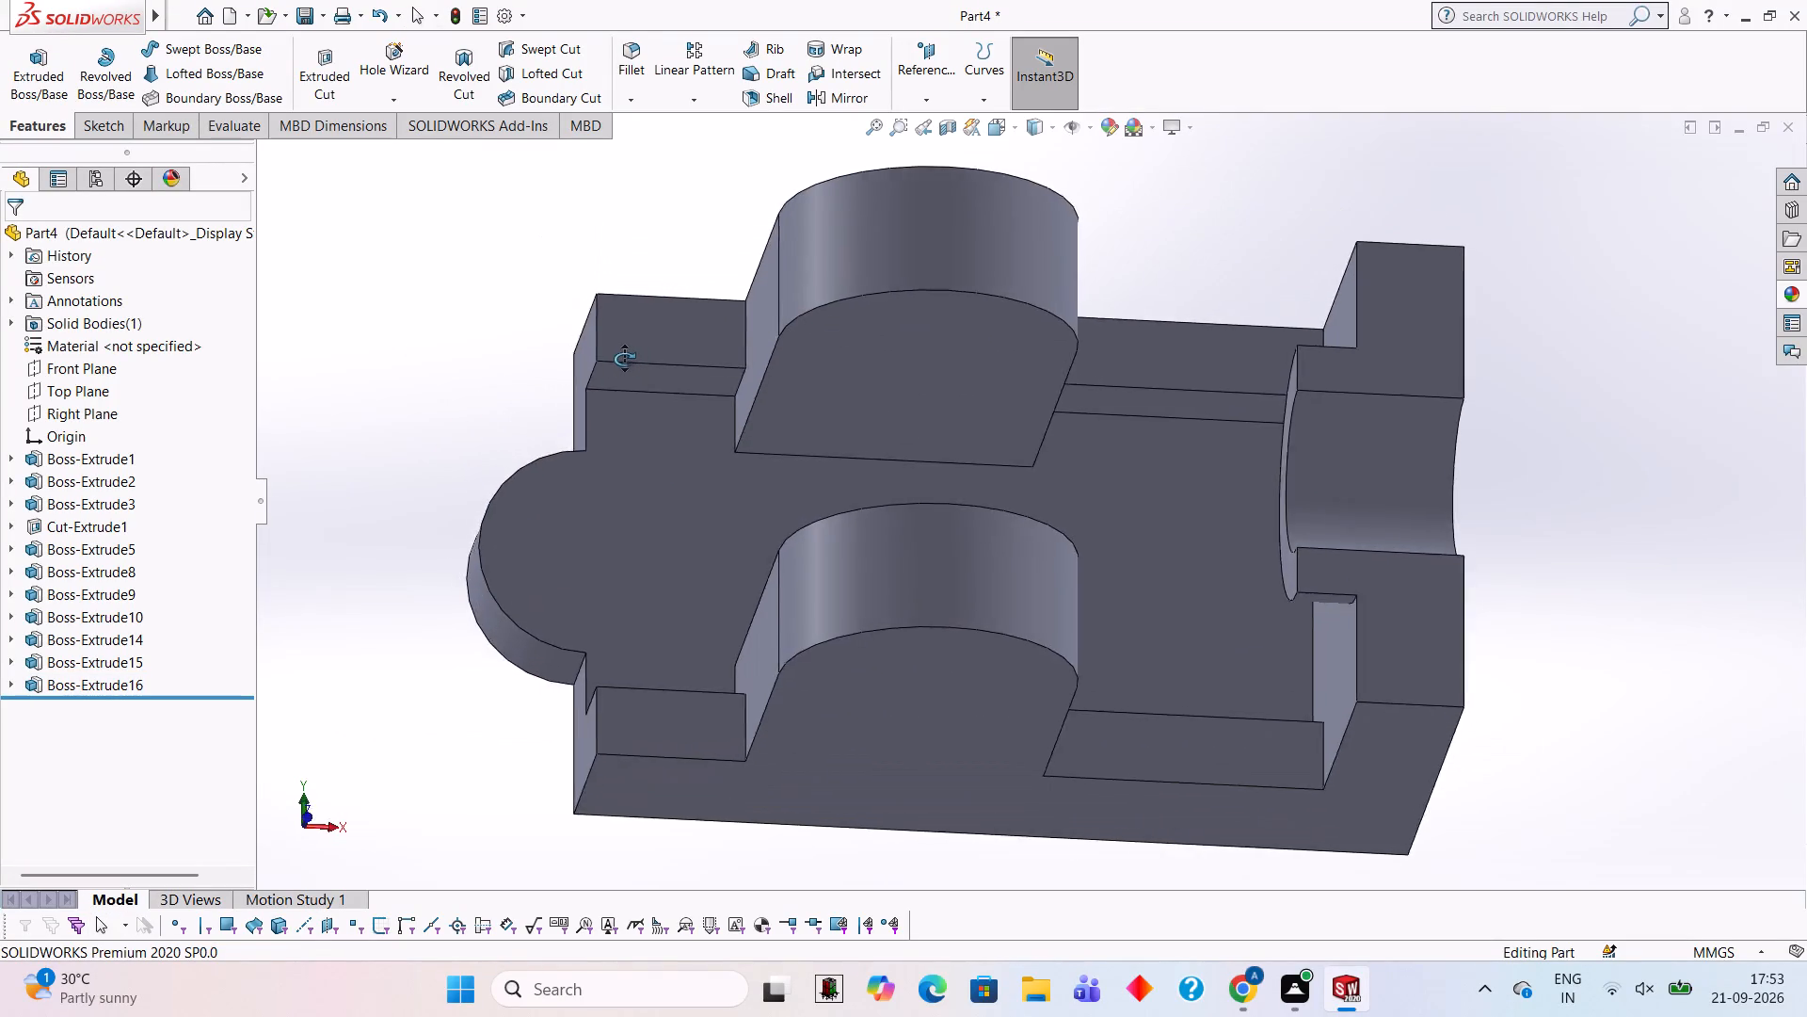
middle_drag(624, 359, 601, 417)
click(599, 547)
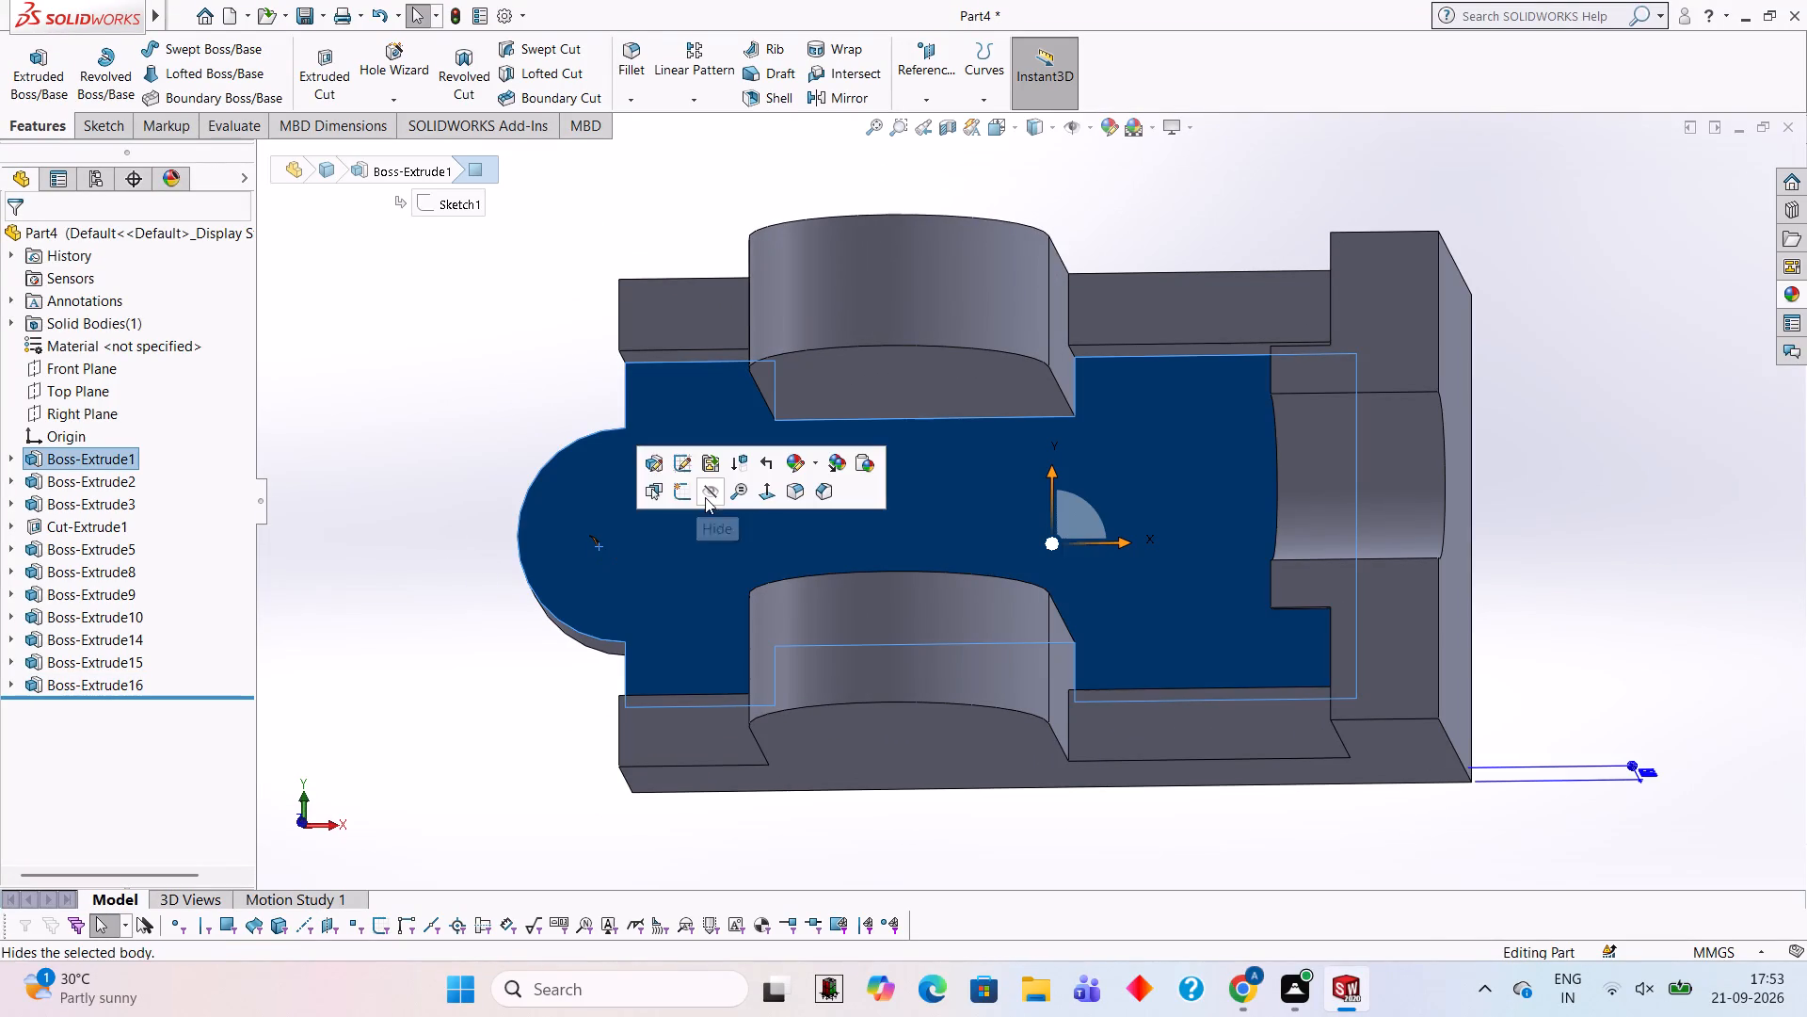
click(684, 498)
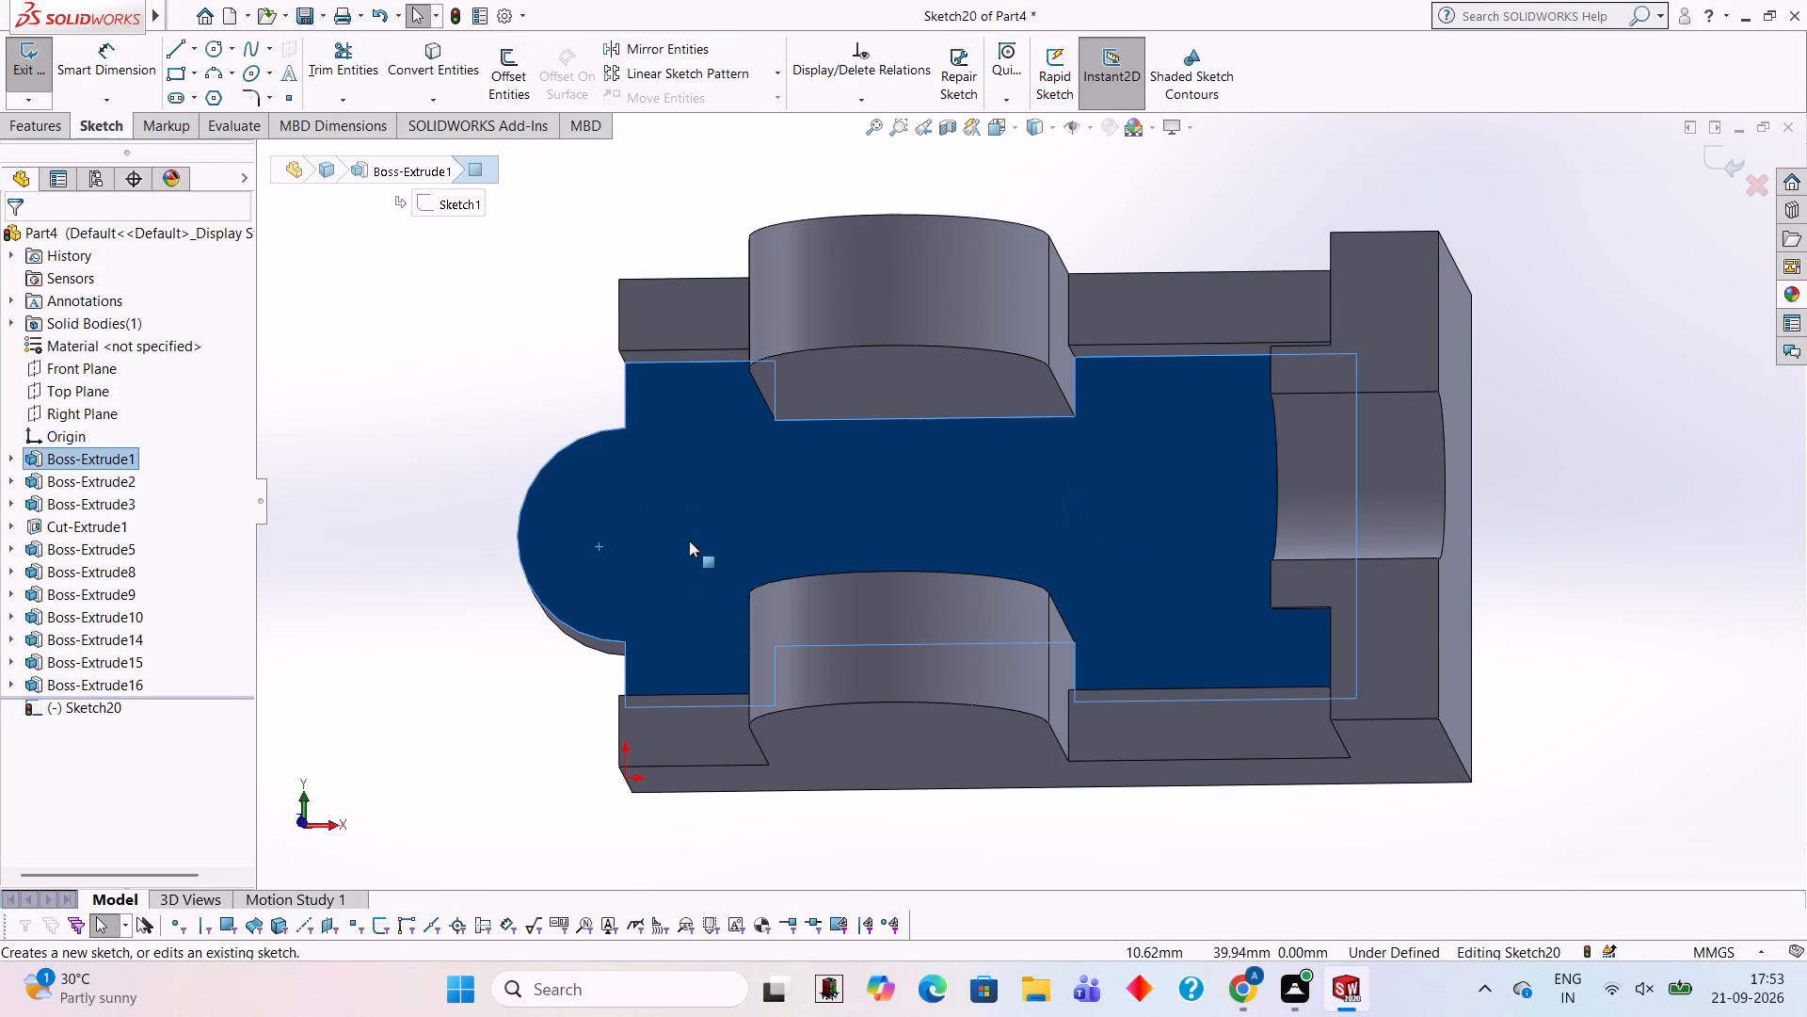
key(ctrl+8)
scroll(687, 541, down, 3)
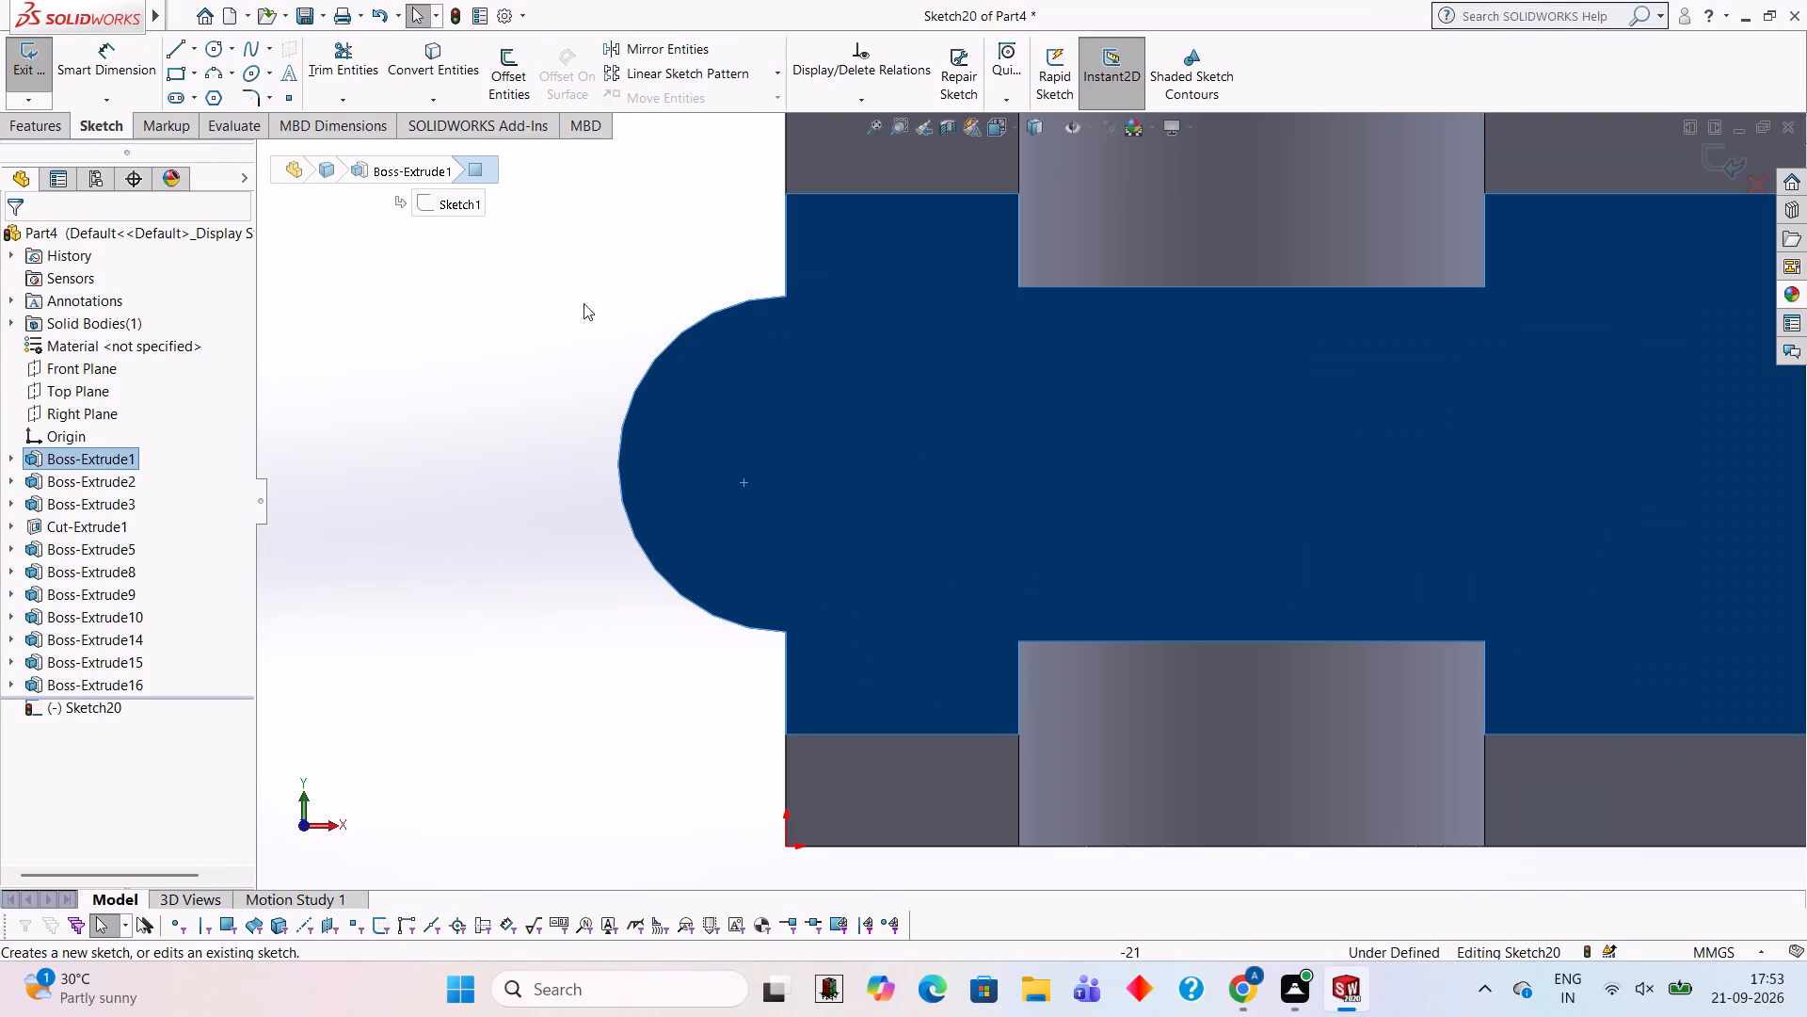
click(222, 49)
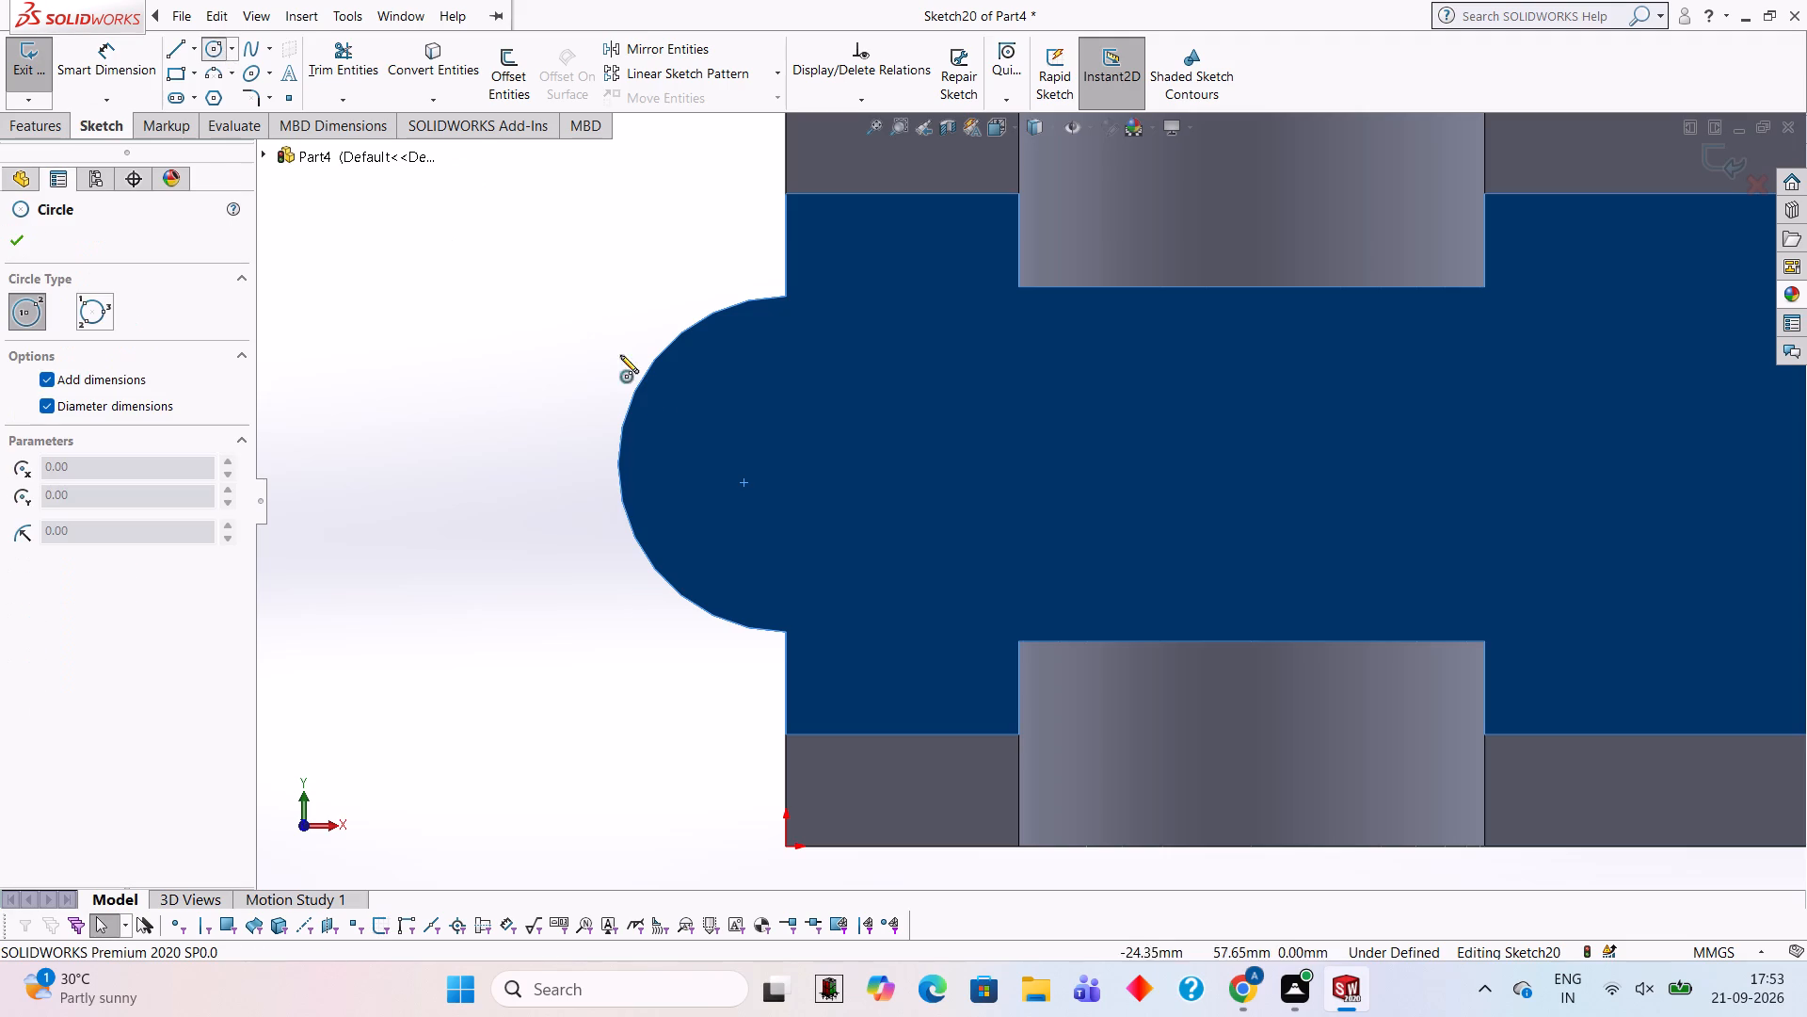
click(789, 463)
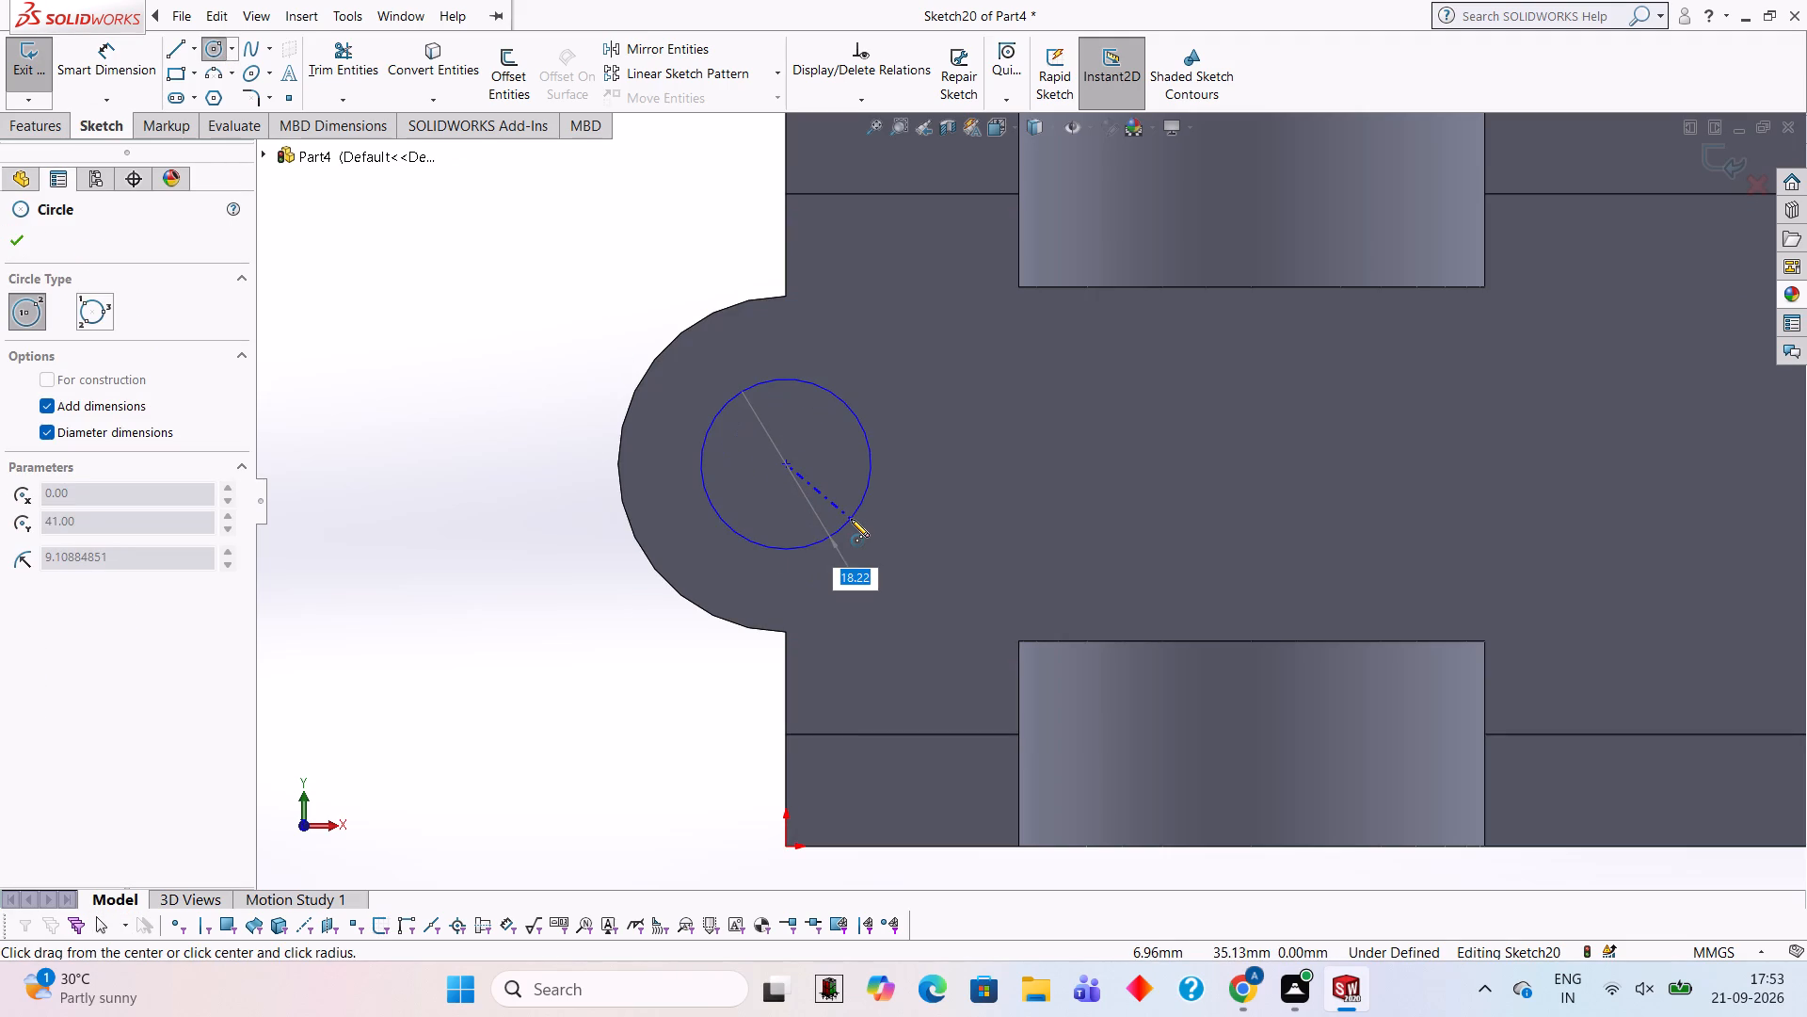
text(22)
key(Return)
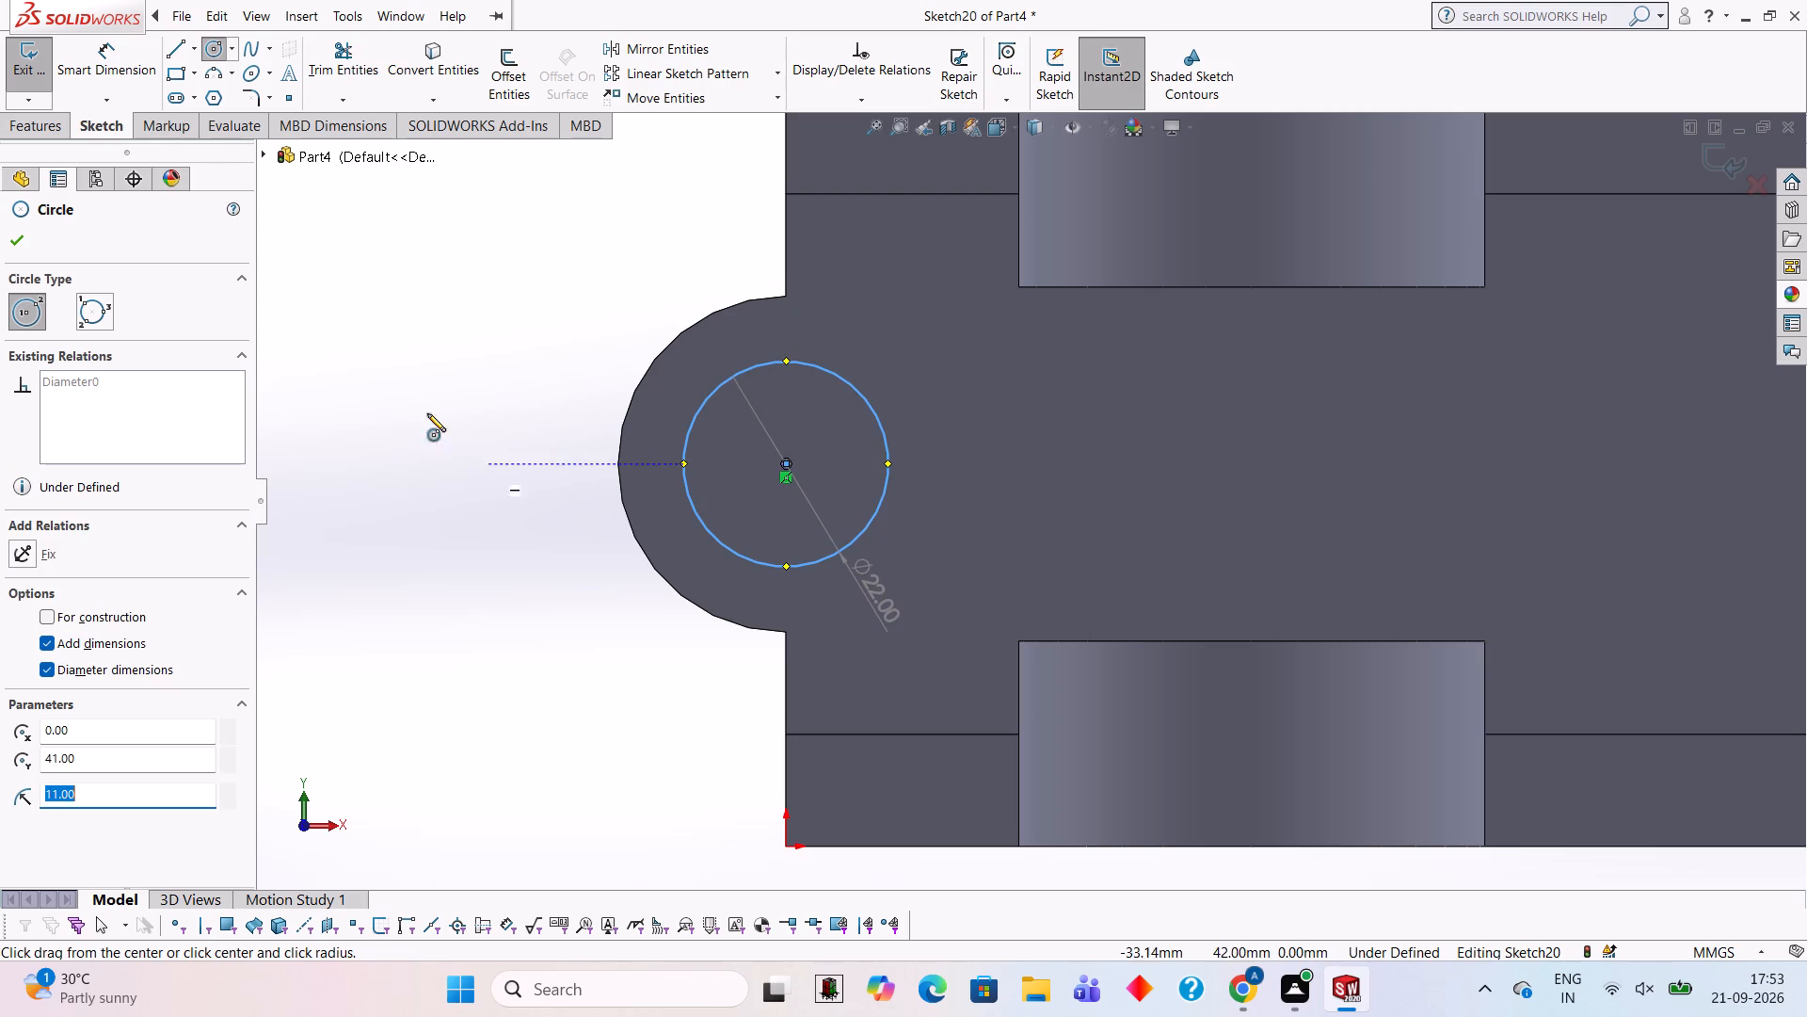
Cut the 22 mm circle 15 mm blind through the plate's half-round end.
click(57, 131)
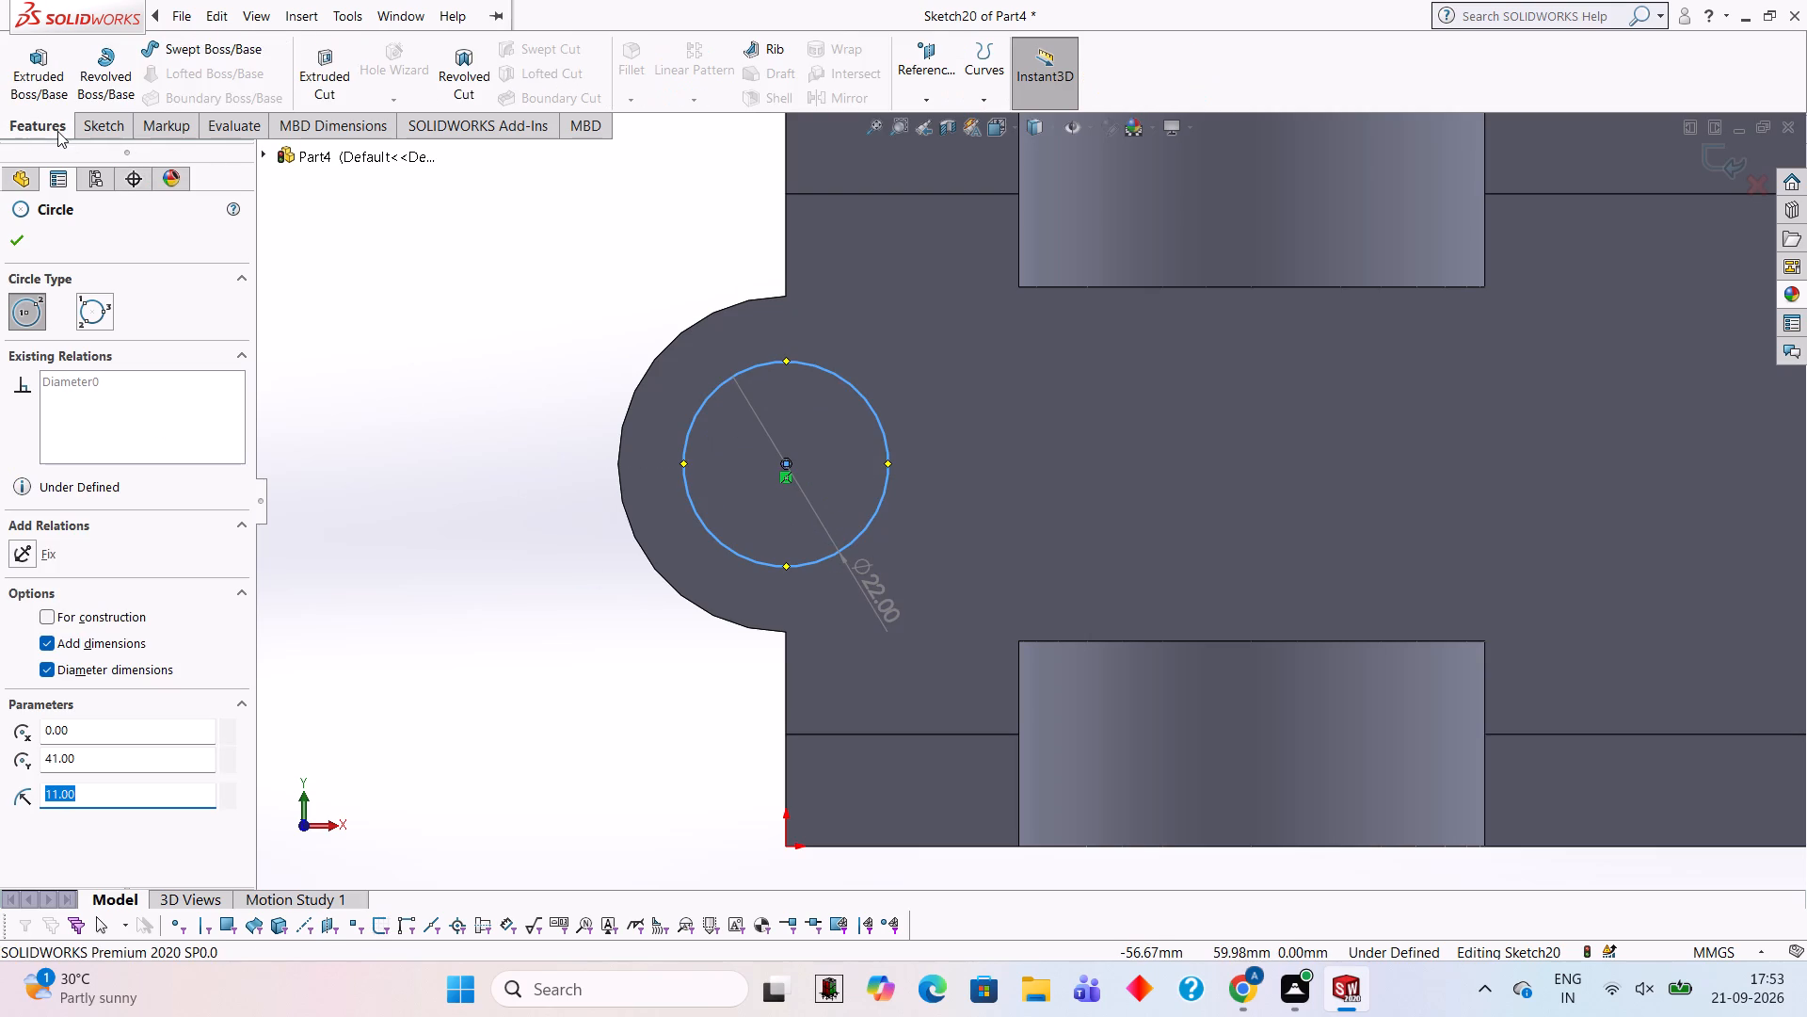
click(308, 83)
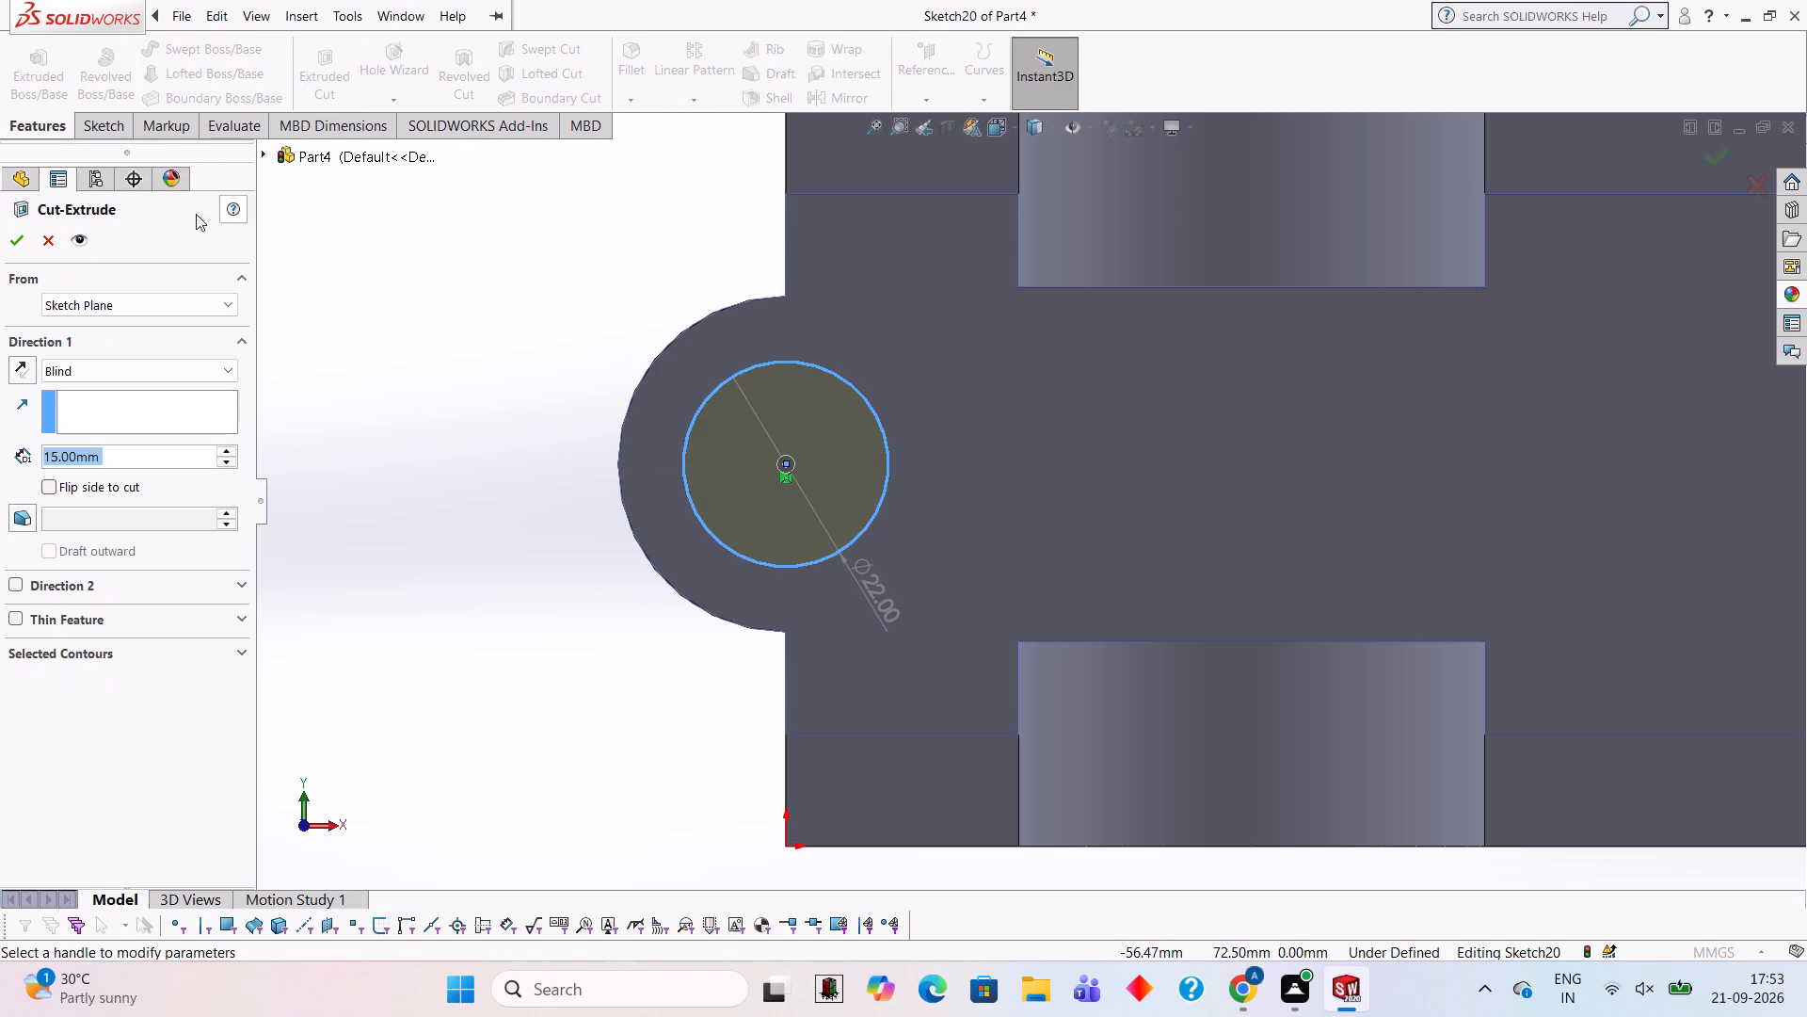
click(17, 246)
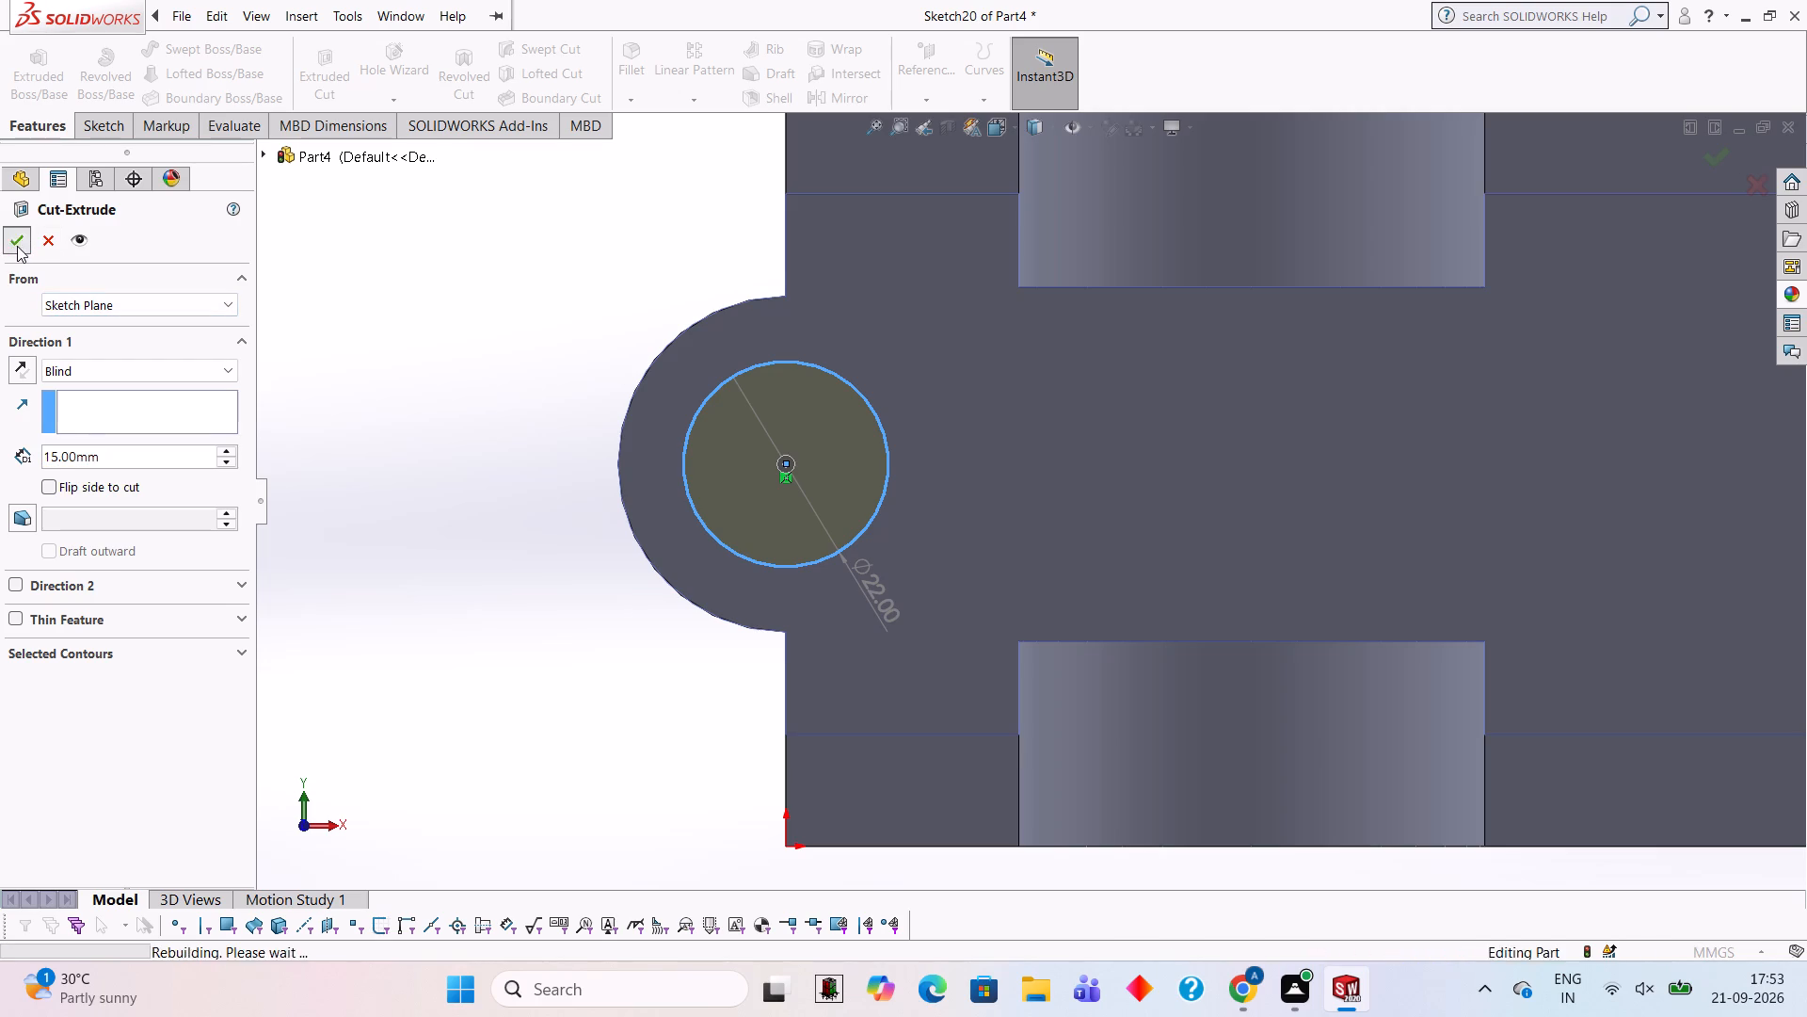
click(613, 428)
On the outer face of the round-ended arm farther from the origin, sketch a 28 mm diameter circle concentric with its rounded end.
scroll(506, 384, up, 6)
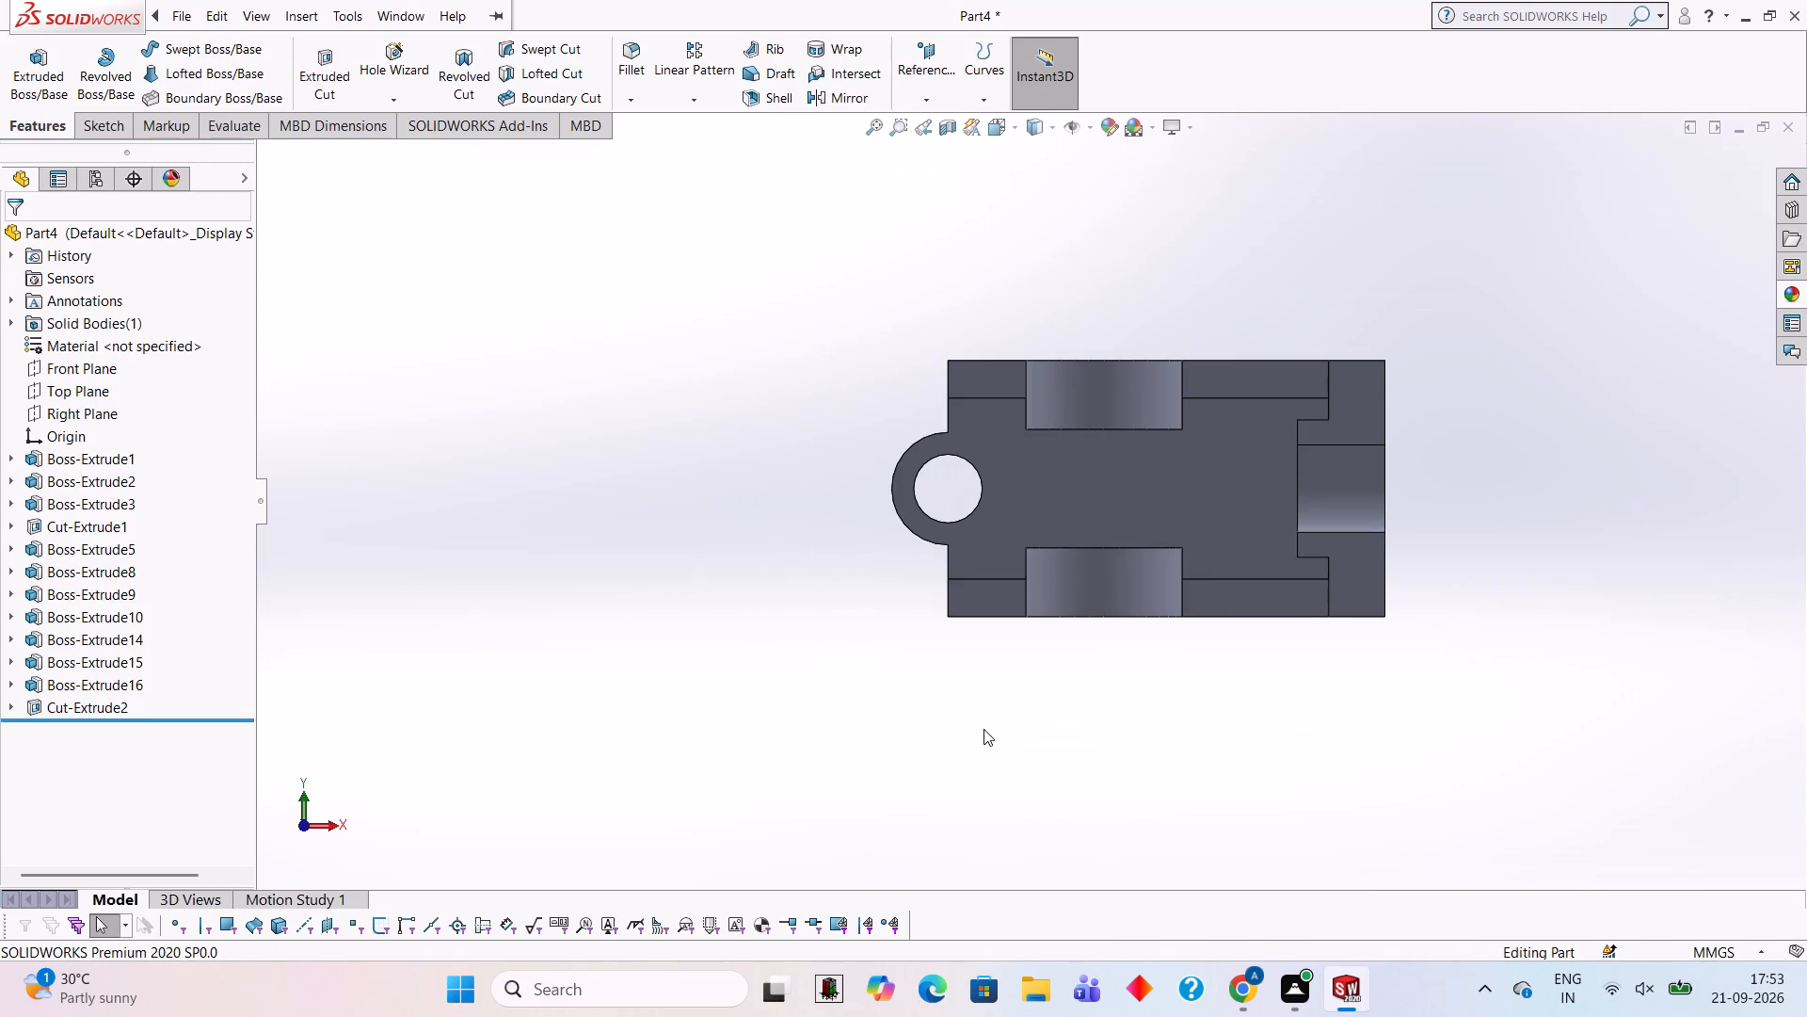
middle_drag(983, 729, 976, 460)
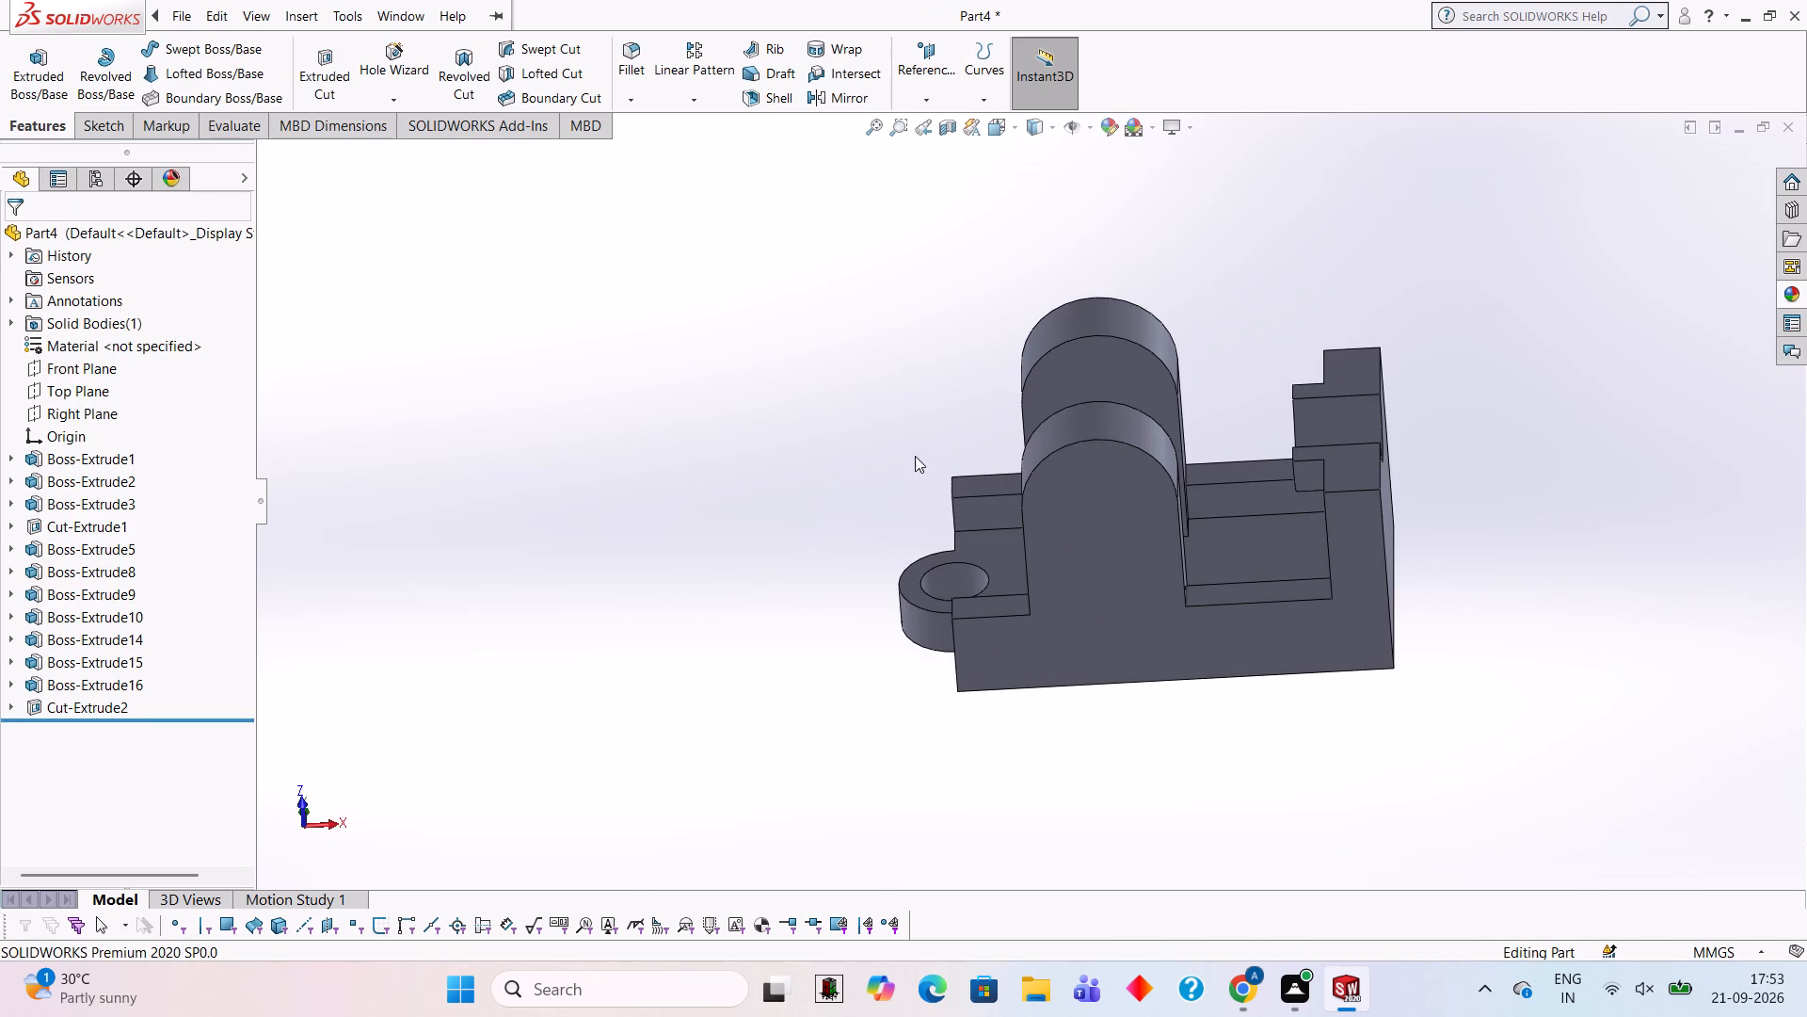
click(638, 420)
middle_drag(629, 420, 641, 526)
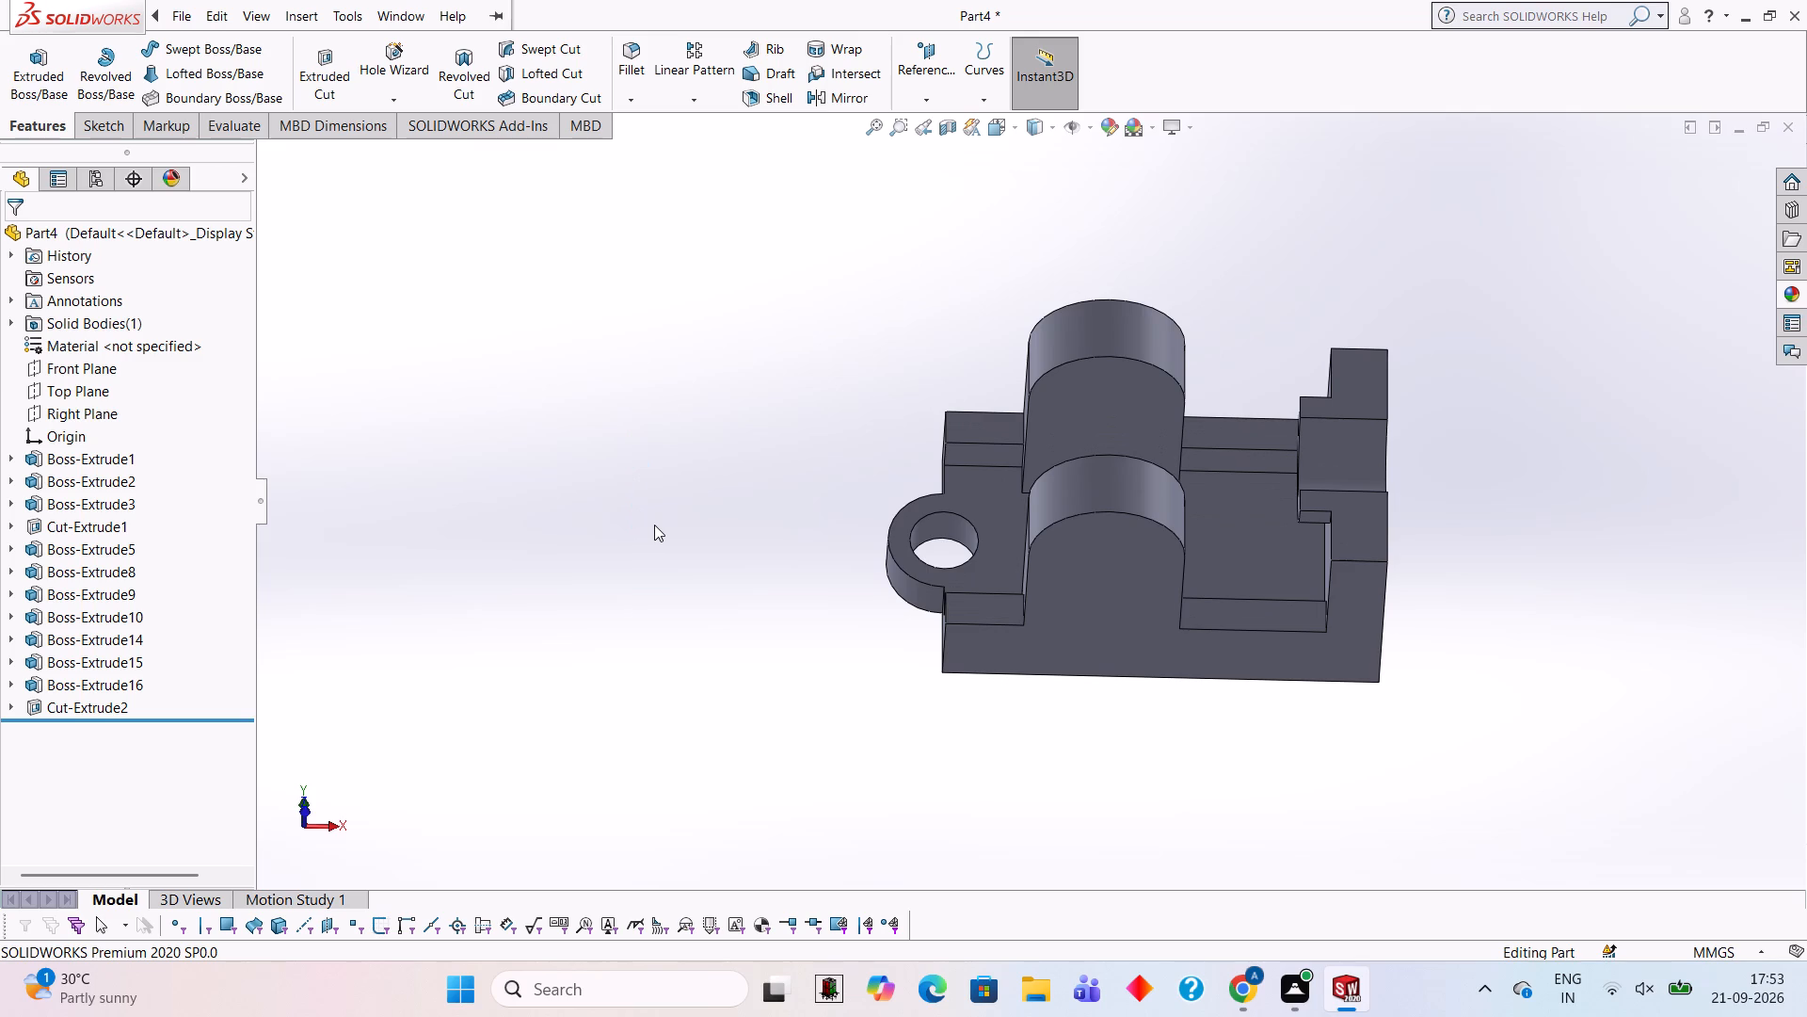
middle_drag(768, 324, 771, 366)
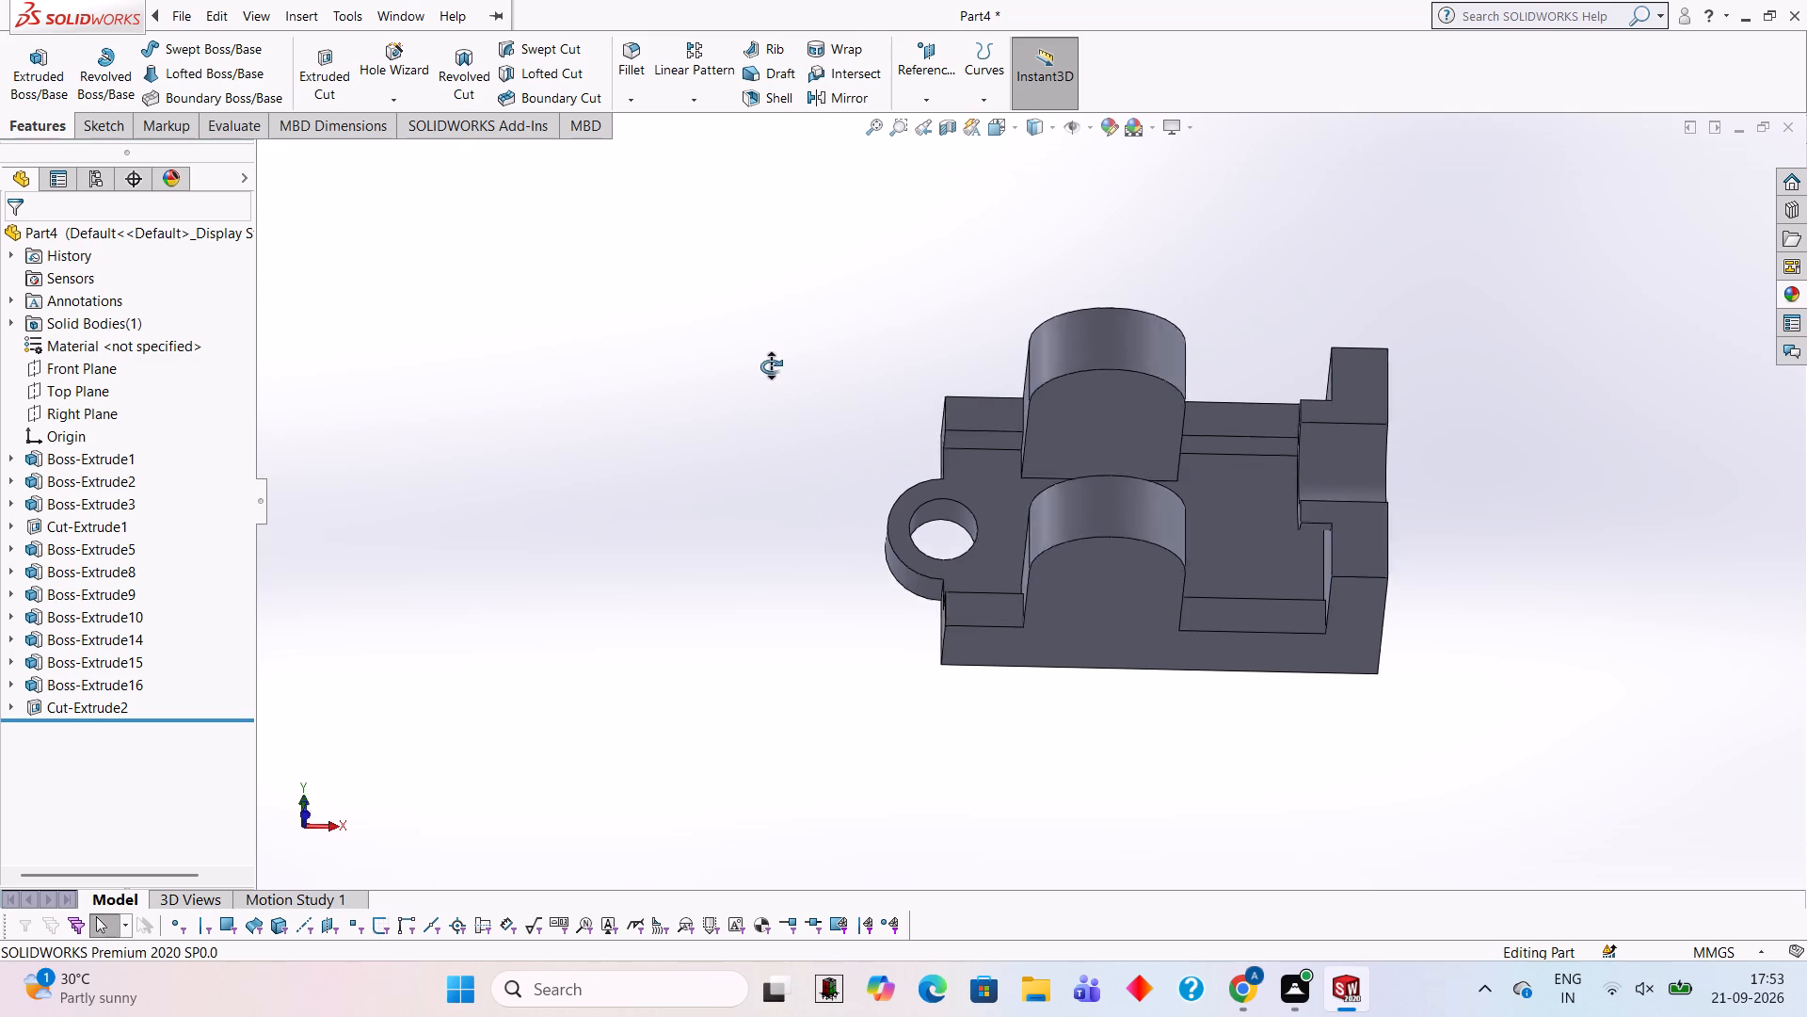
middle_drag(771, 366, 848, 780)
click(1147, 493)
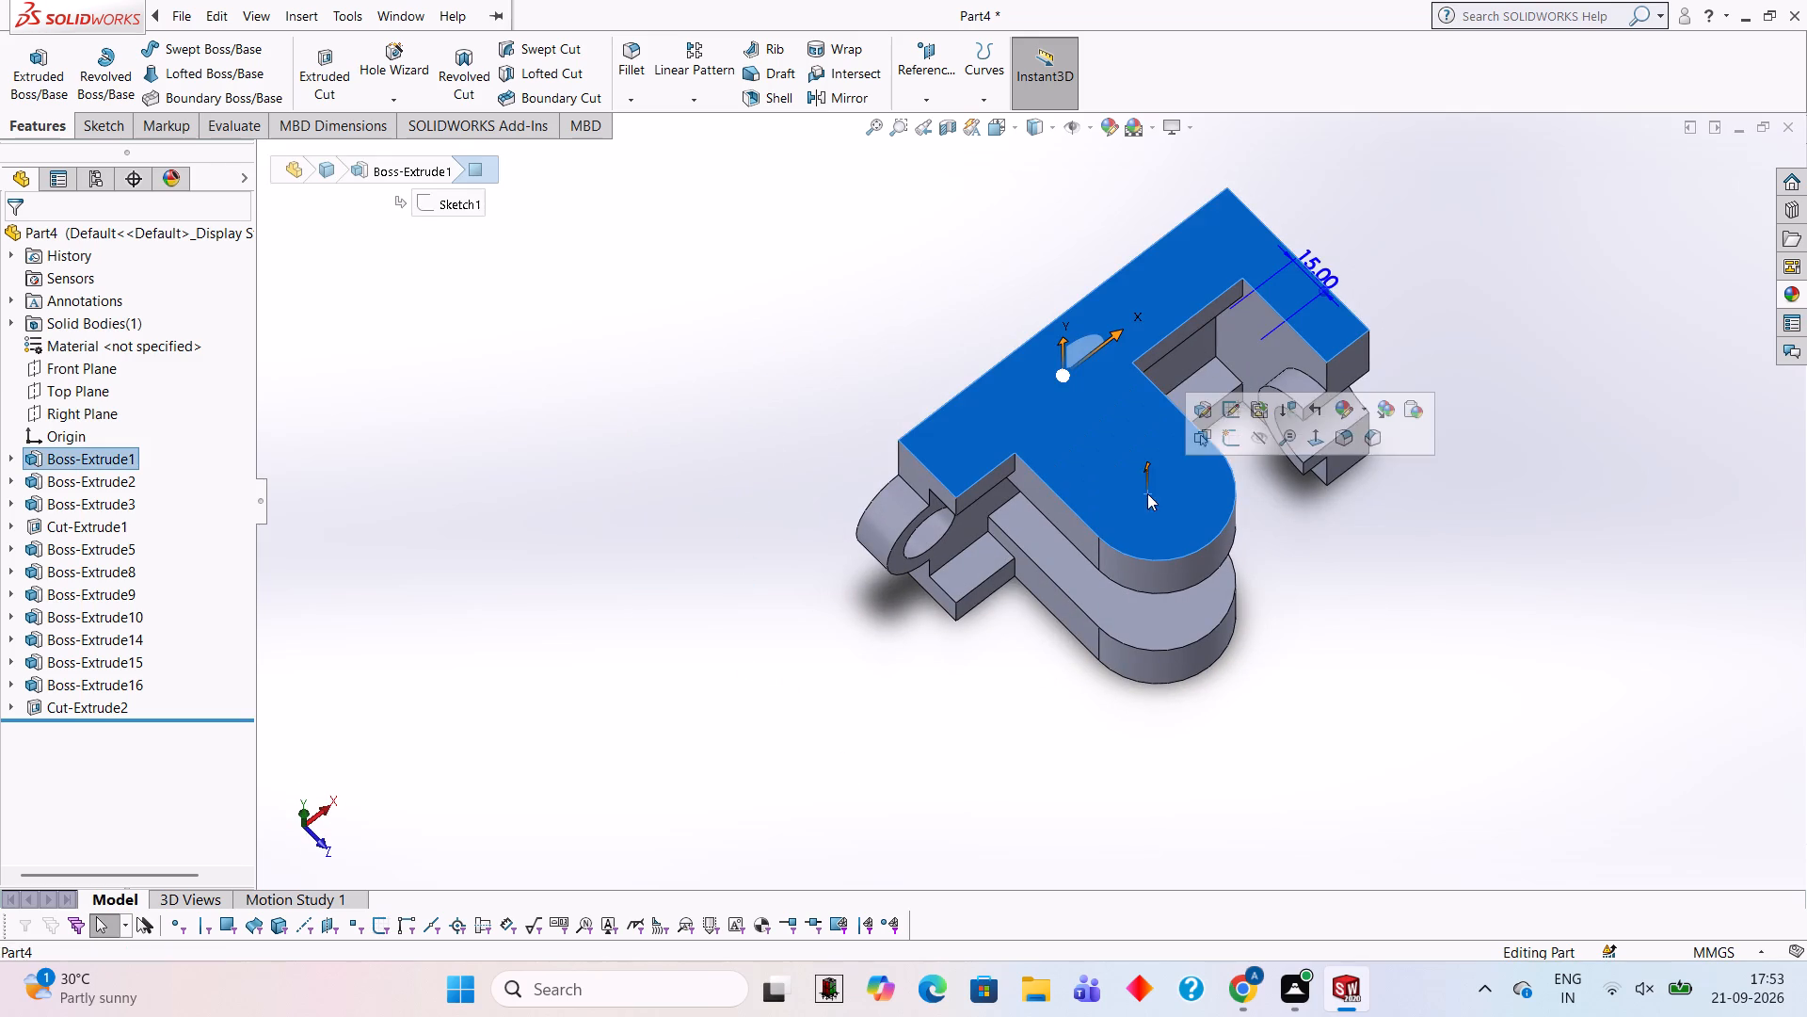
click(1229, 448)
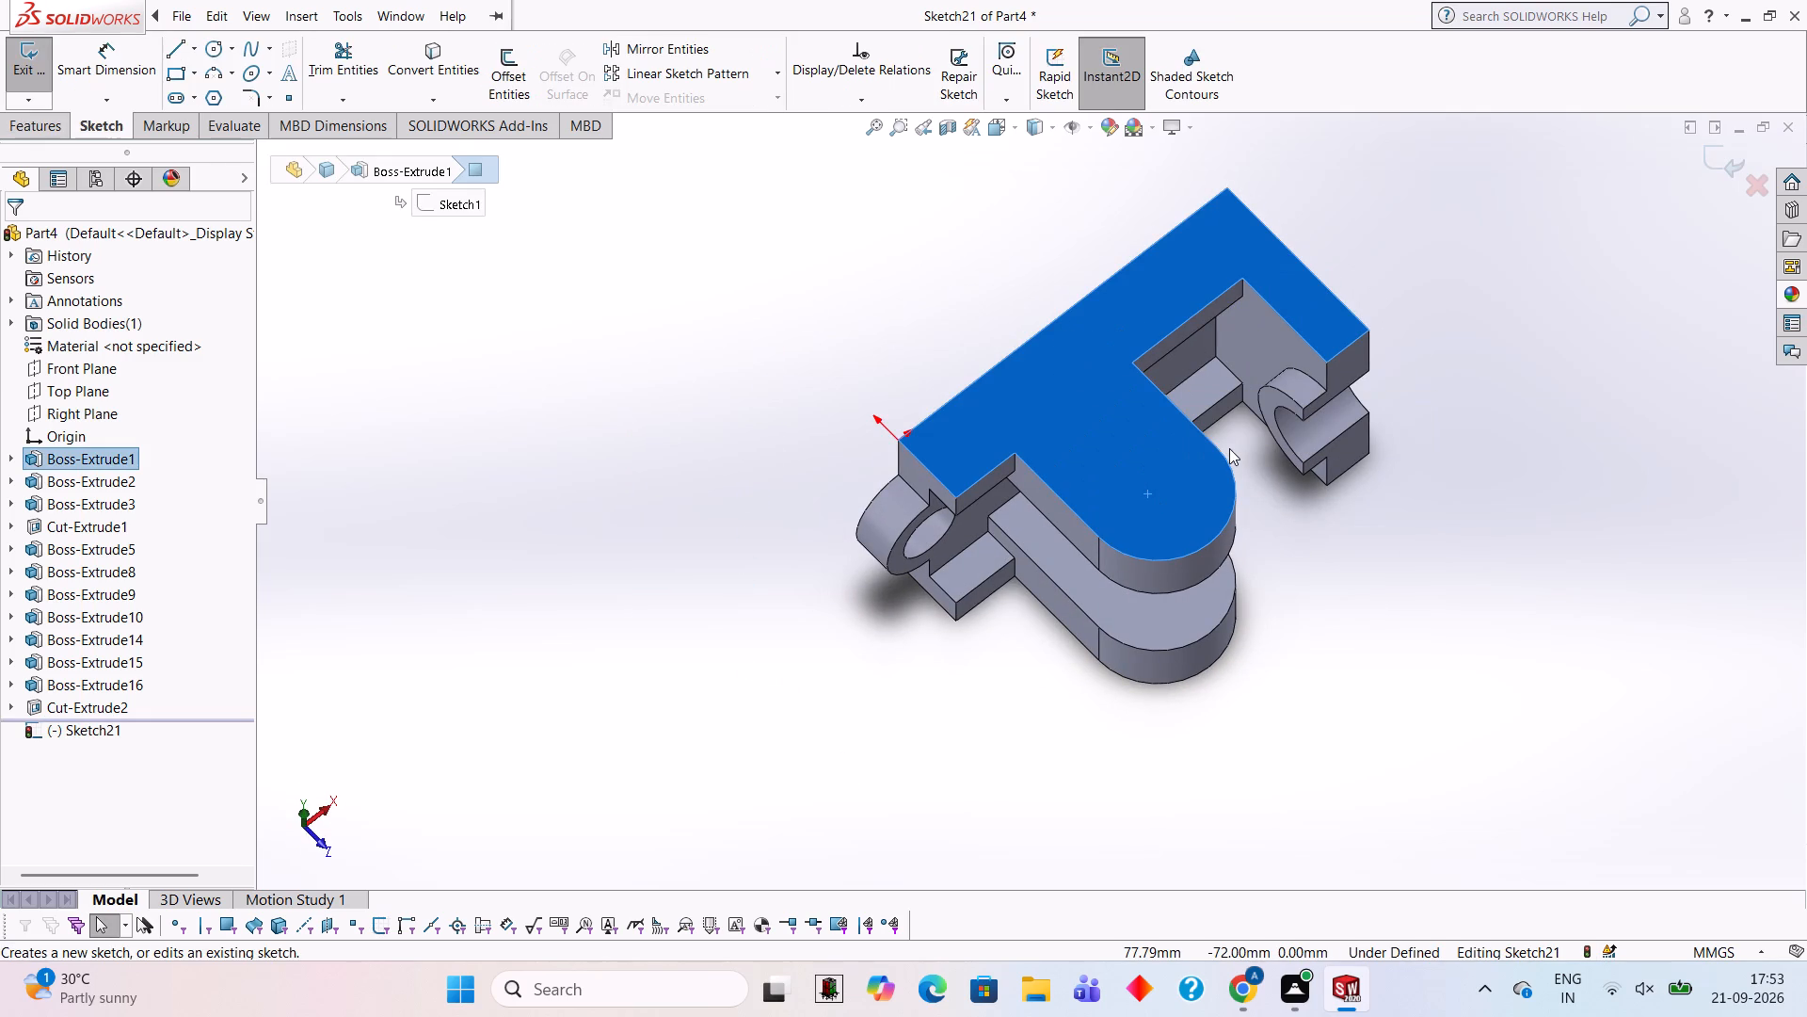
key(ctrl+8)
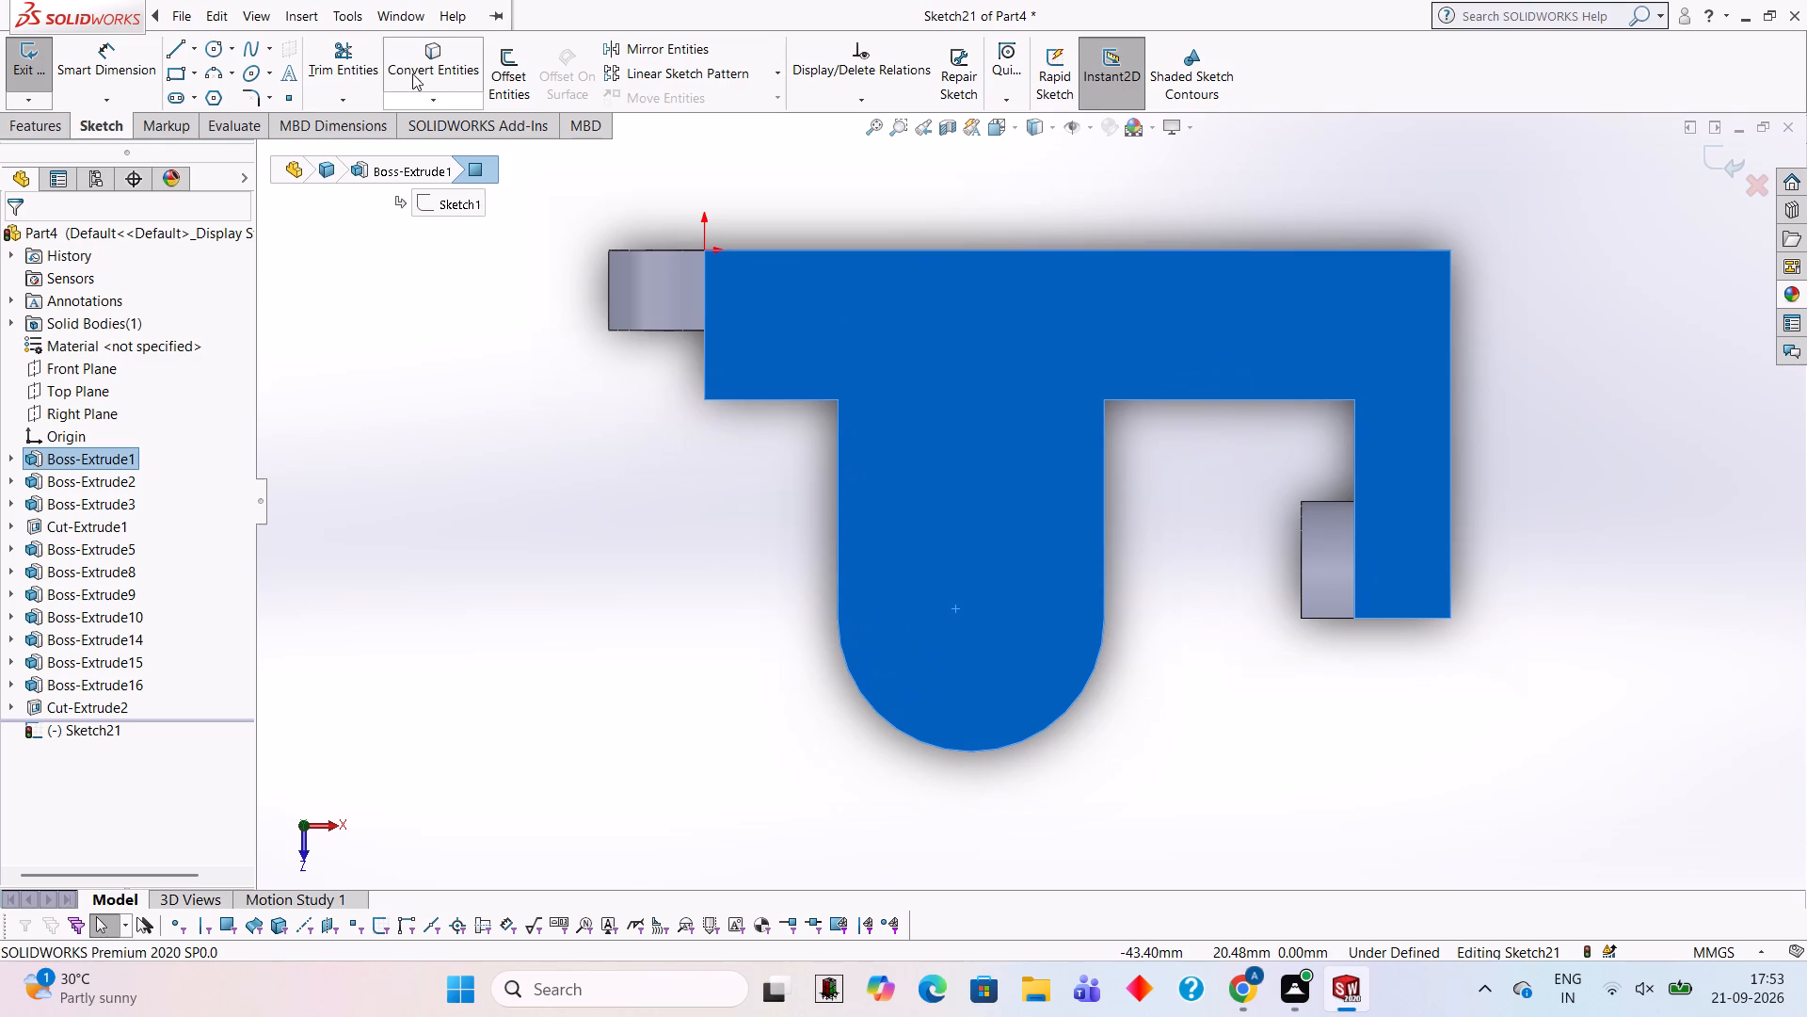
click(217, 41)
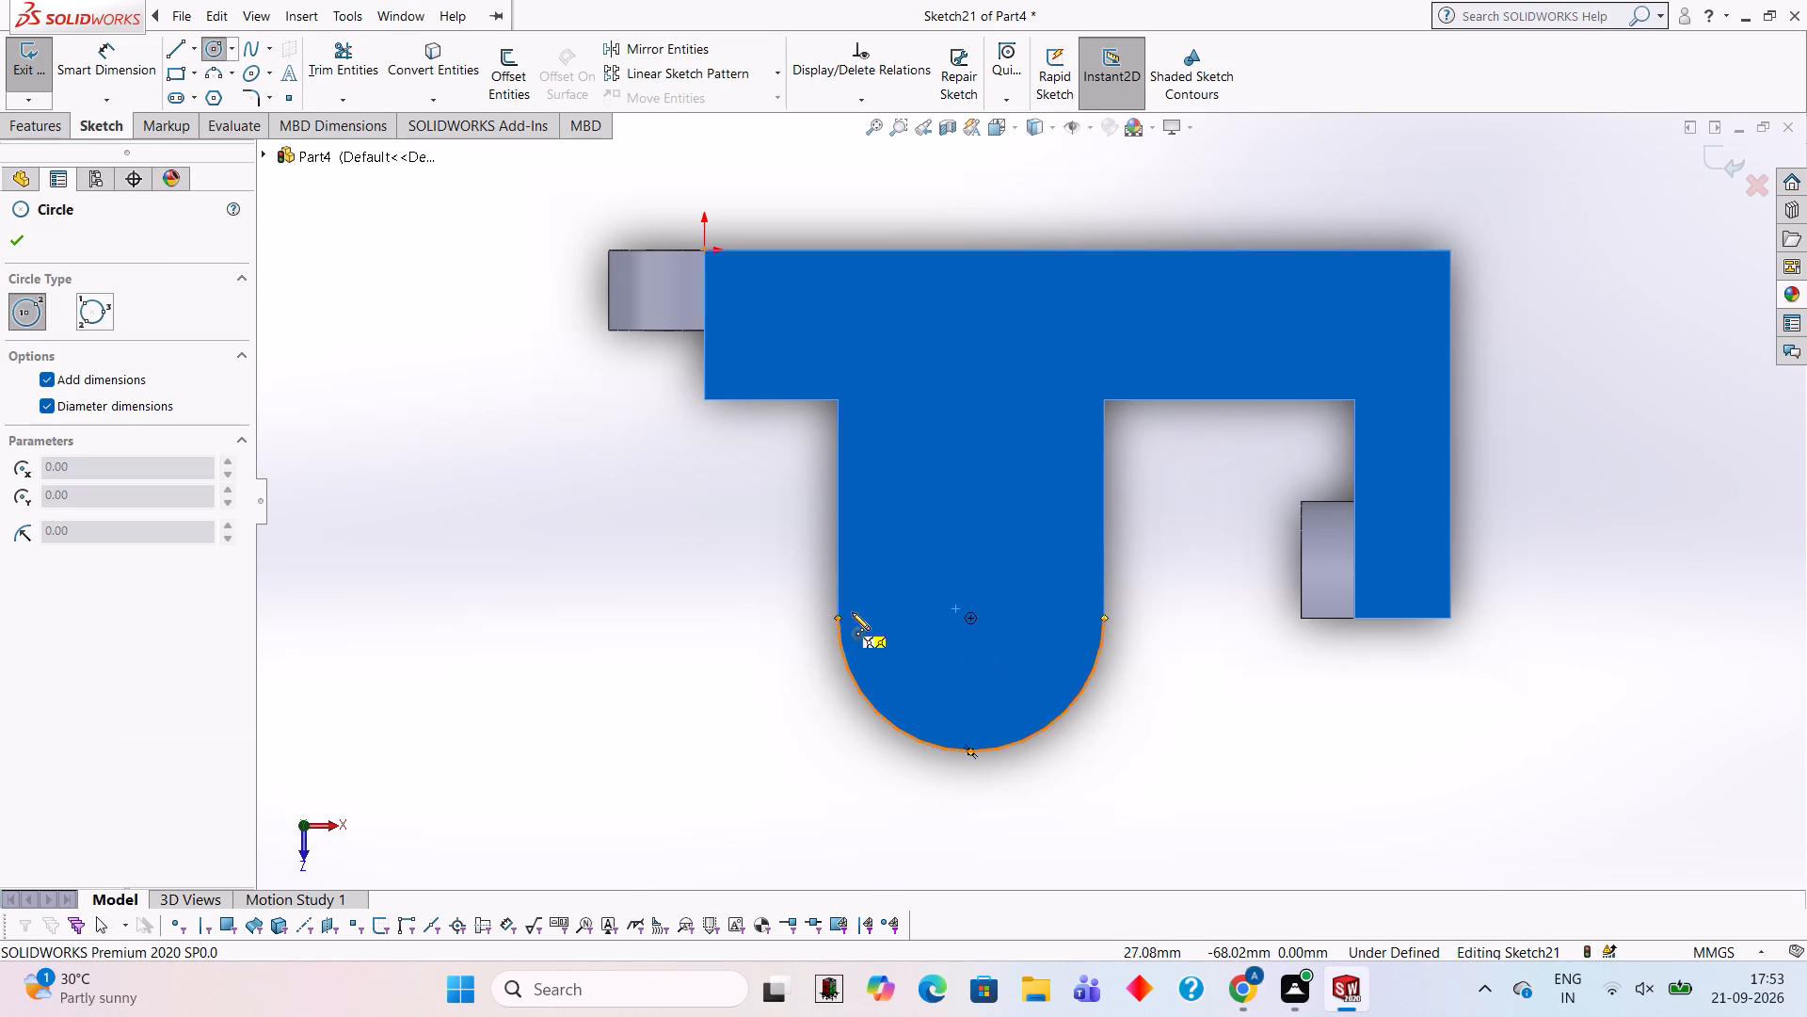
click(969, 618)
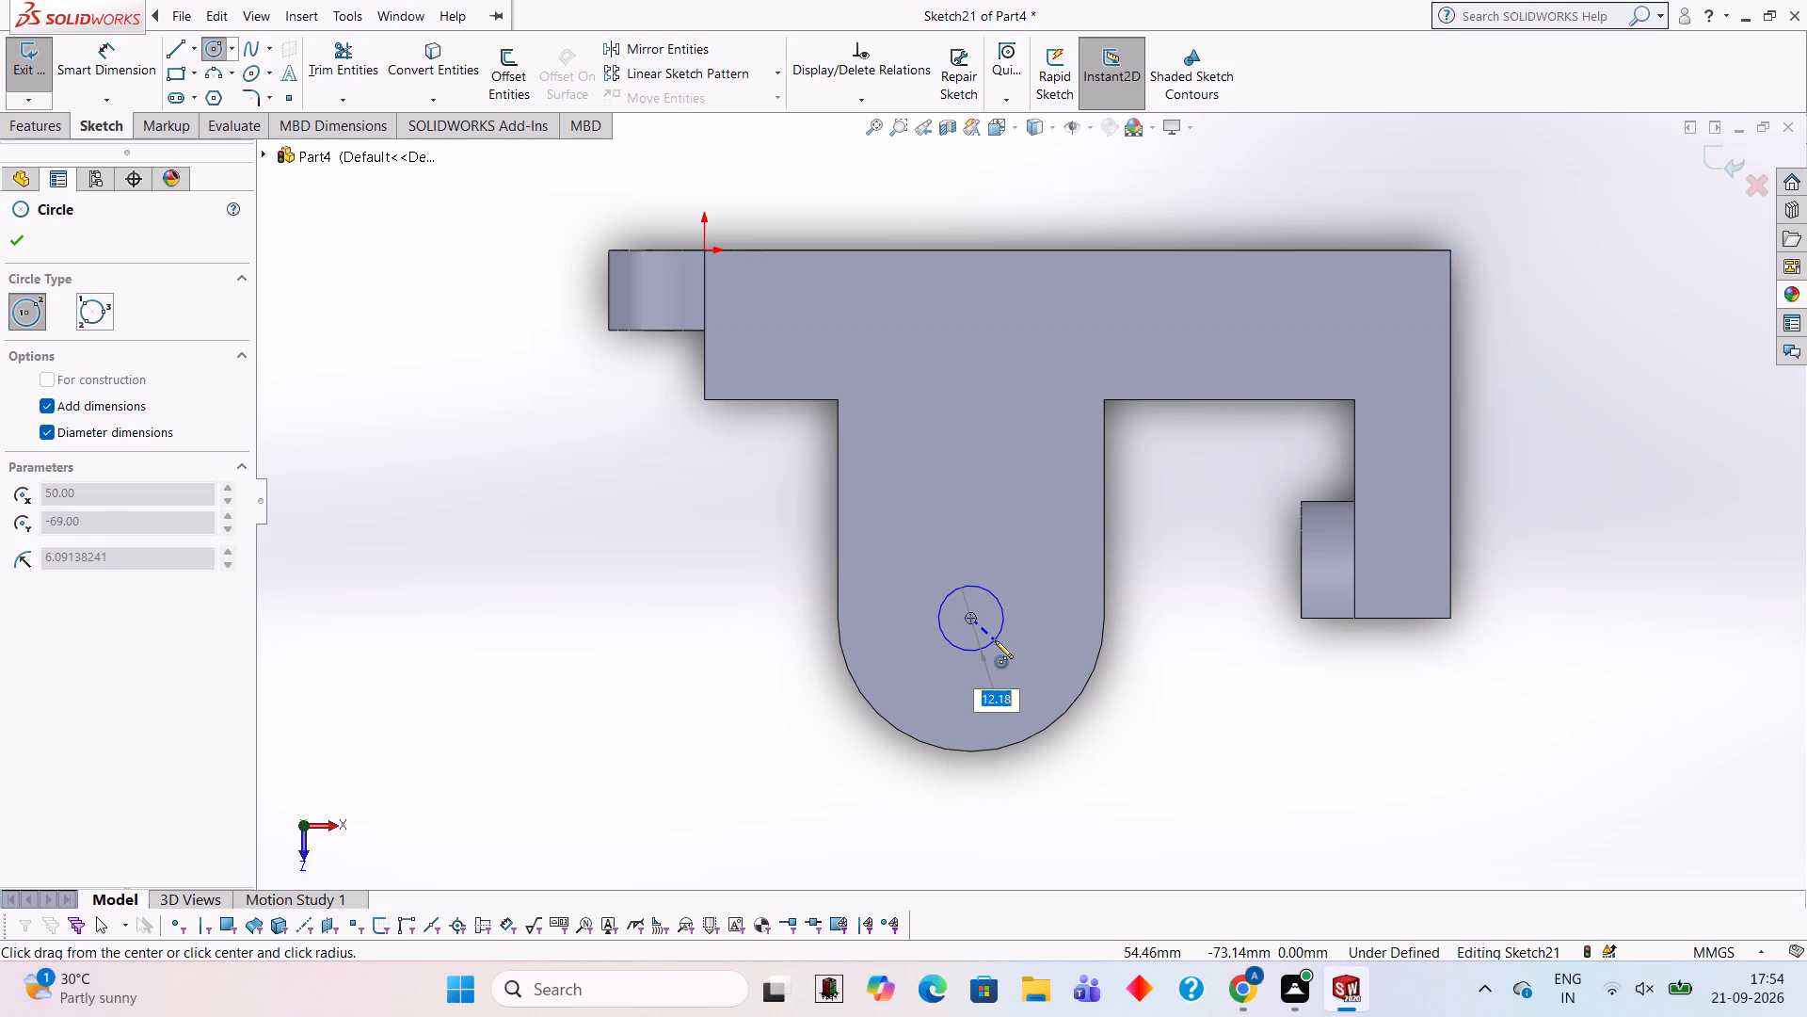
text(28)
key(Return)
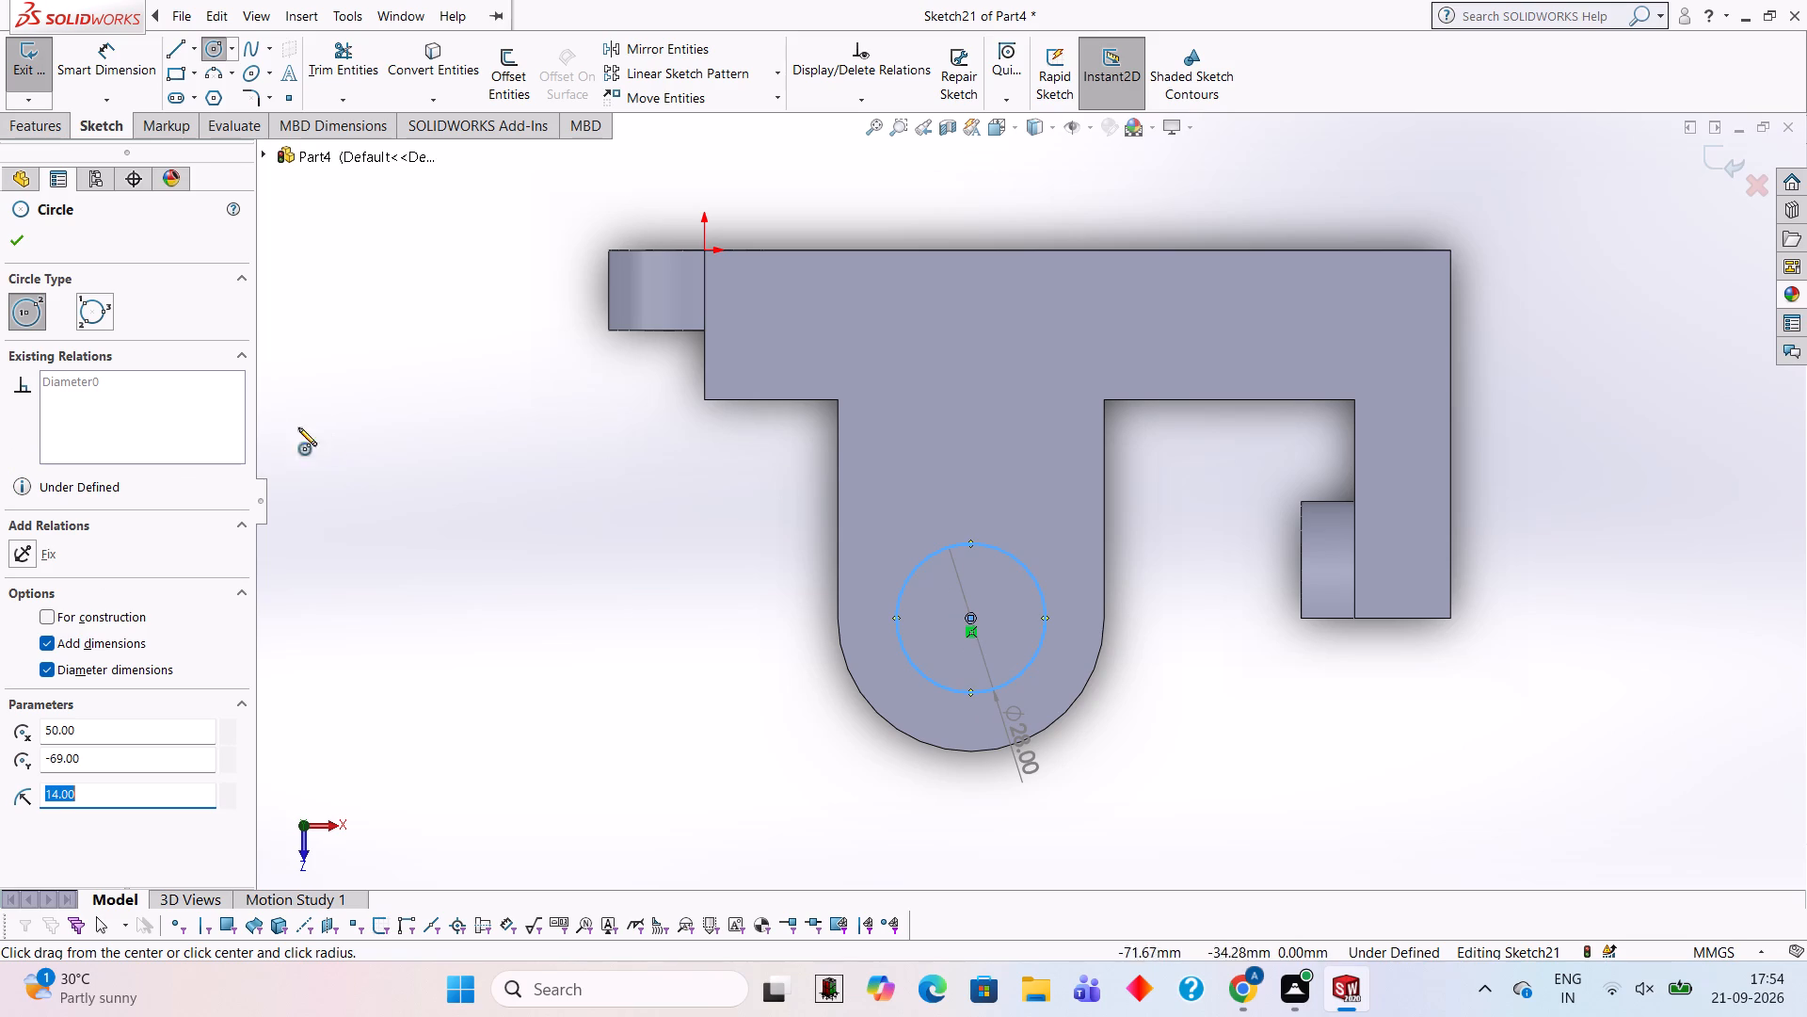
Cut the 28 mm circle 22 mm blind through the round-ended arm.
drag(20, 131, 29, 130)
click(319, 67)
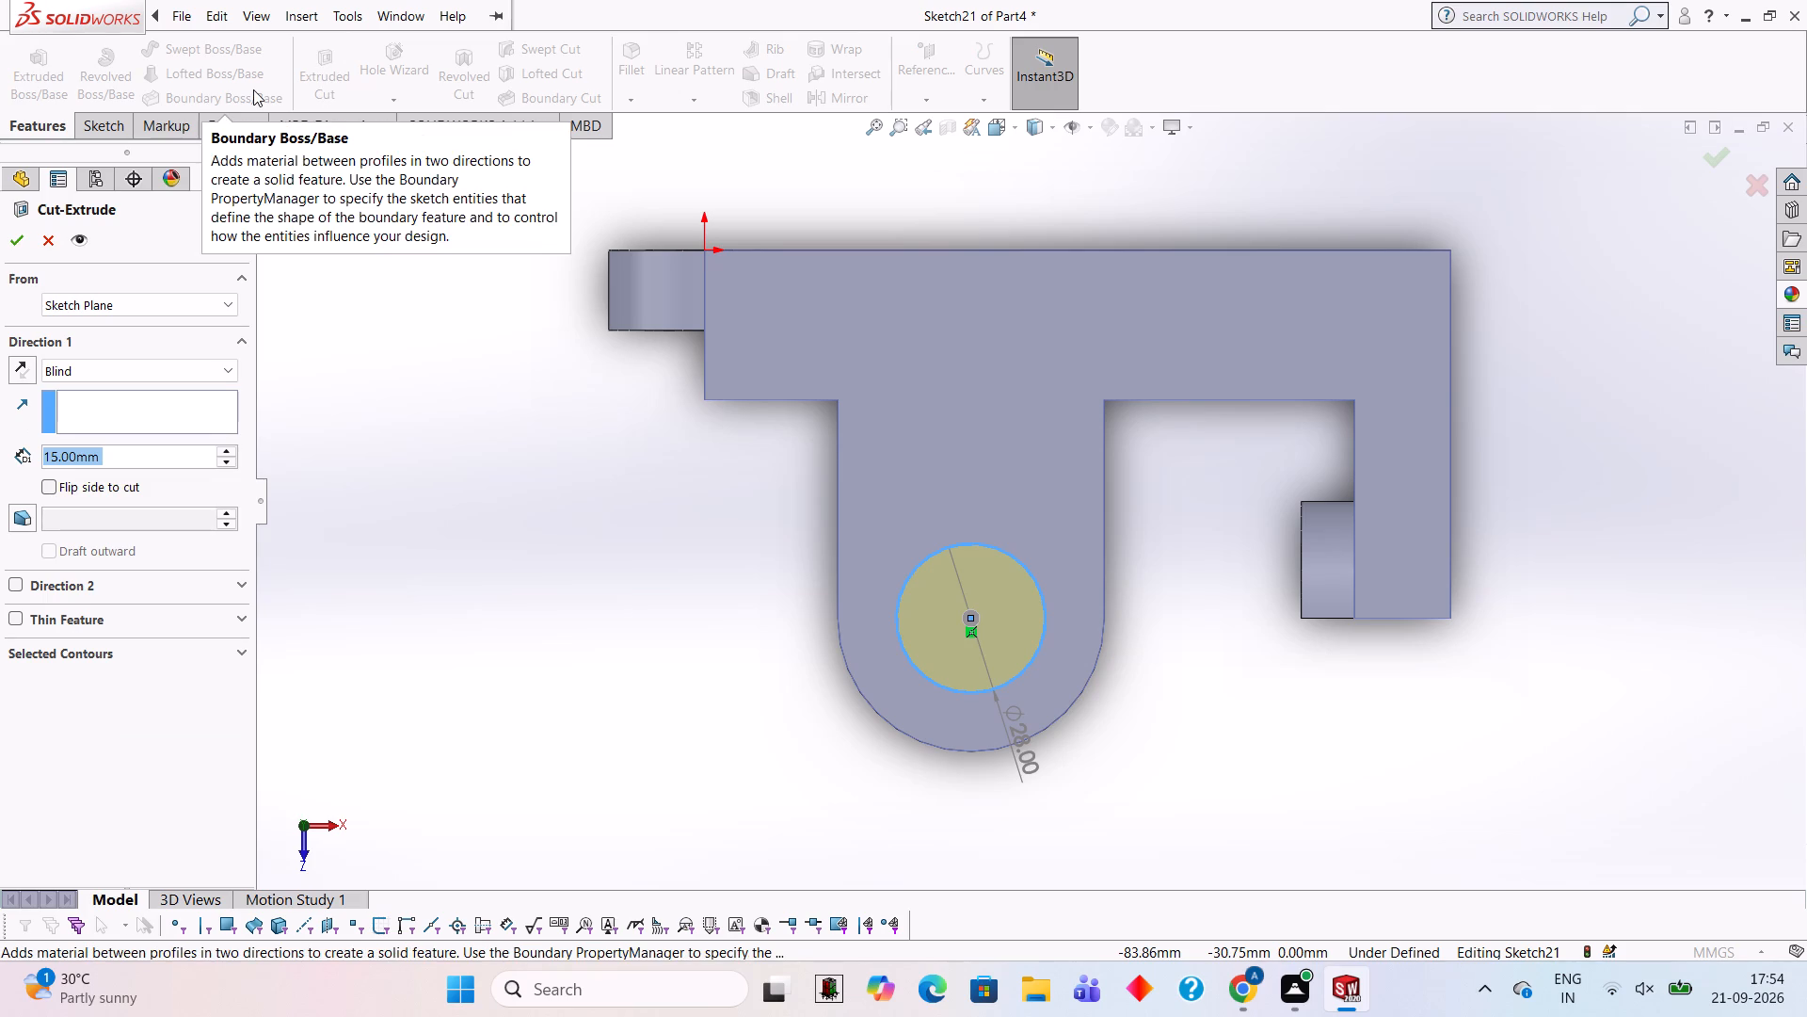
text(22)
key(Return)
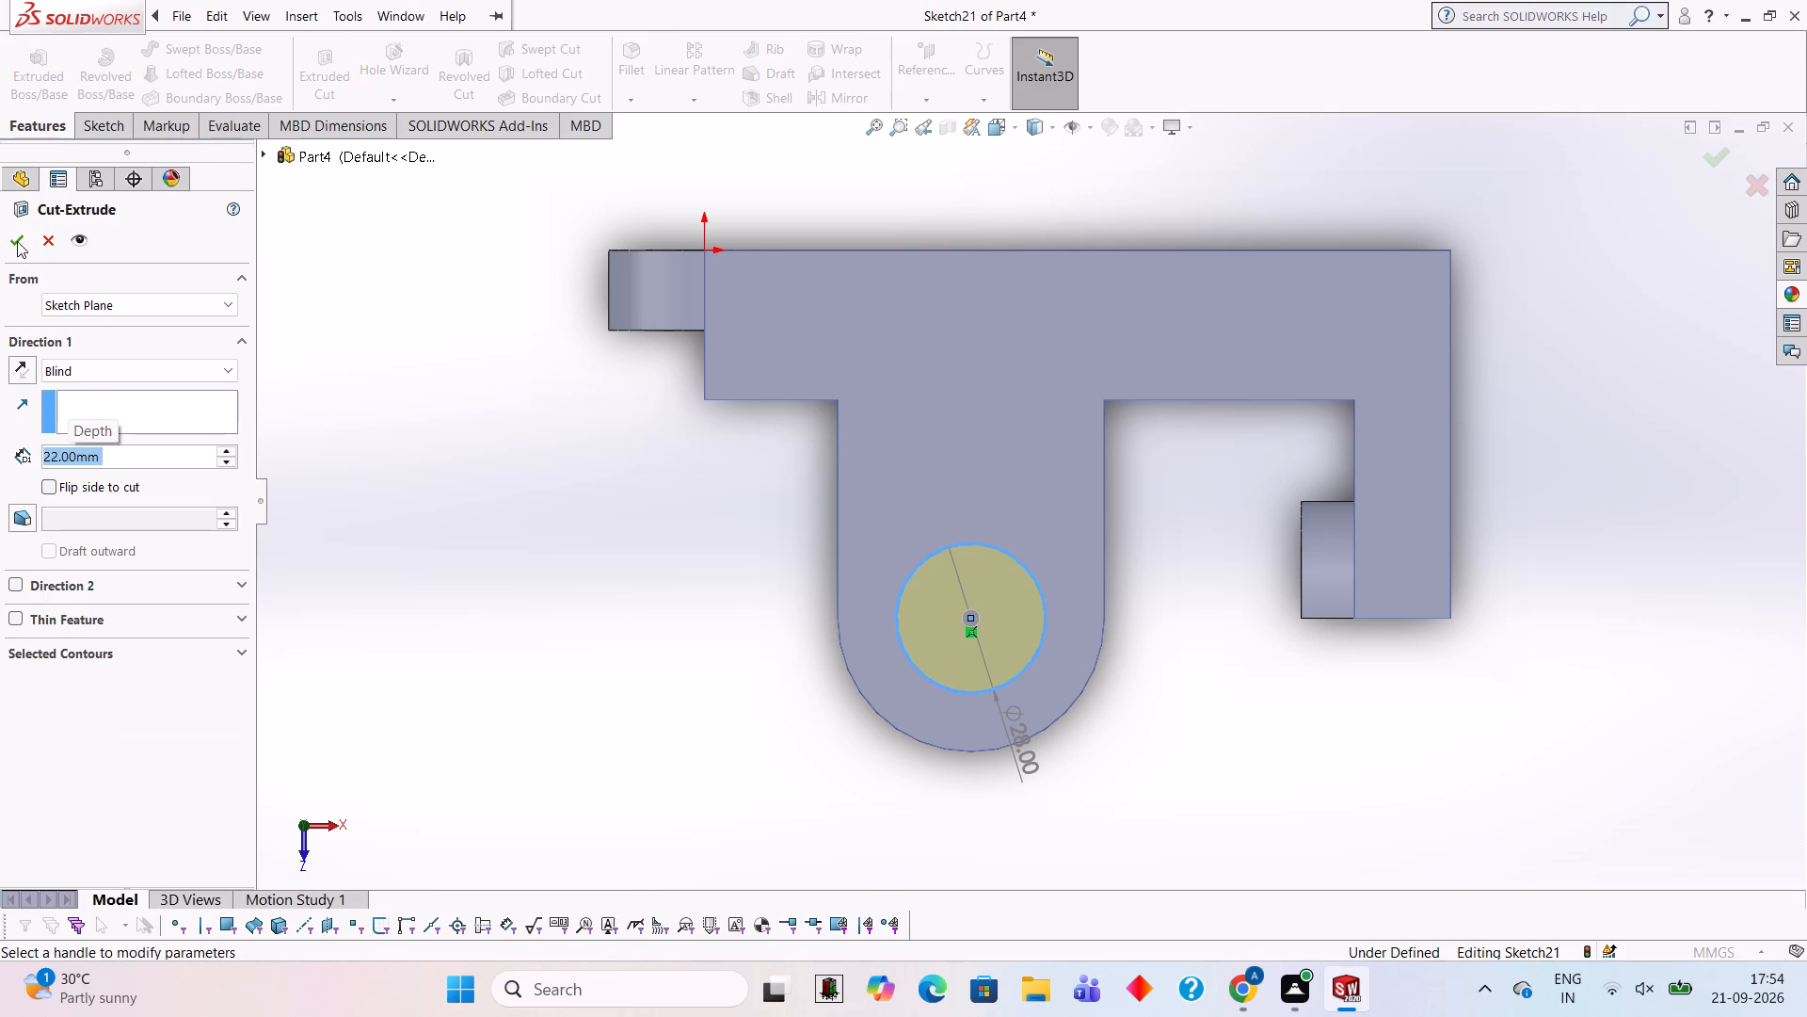
click(17, 241)
click(355, 435)
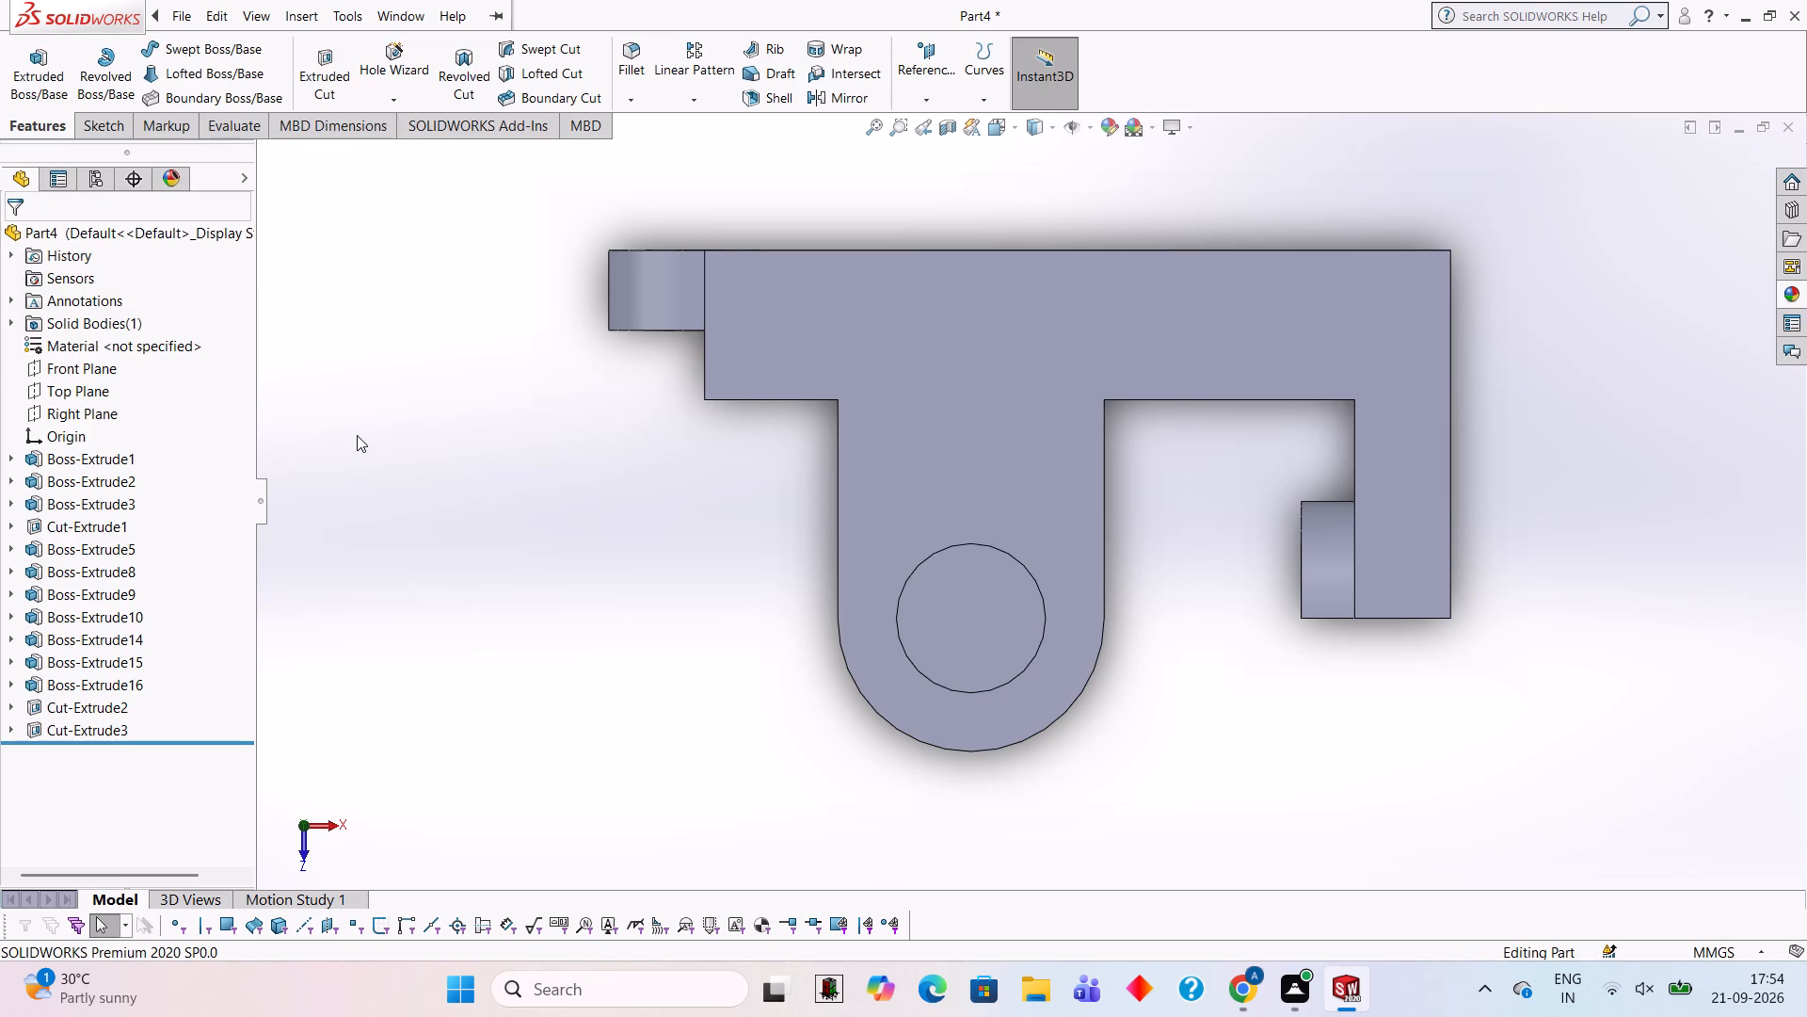
On the outer face of the opposite round-ended arm, sketch a 28 mm diameter circle concentric with its rounded end.
middle_drag(1236, 711, 1185, 386)
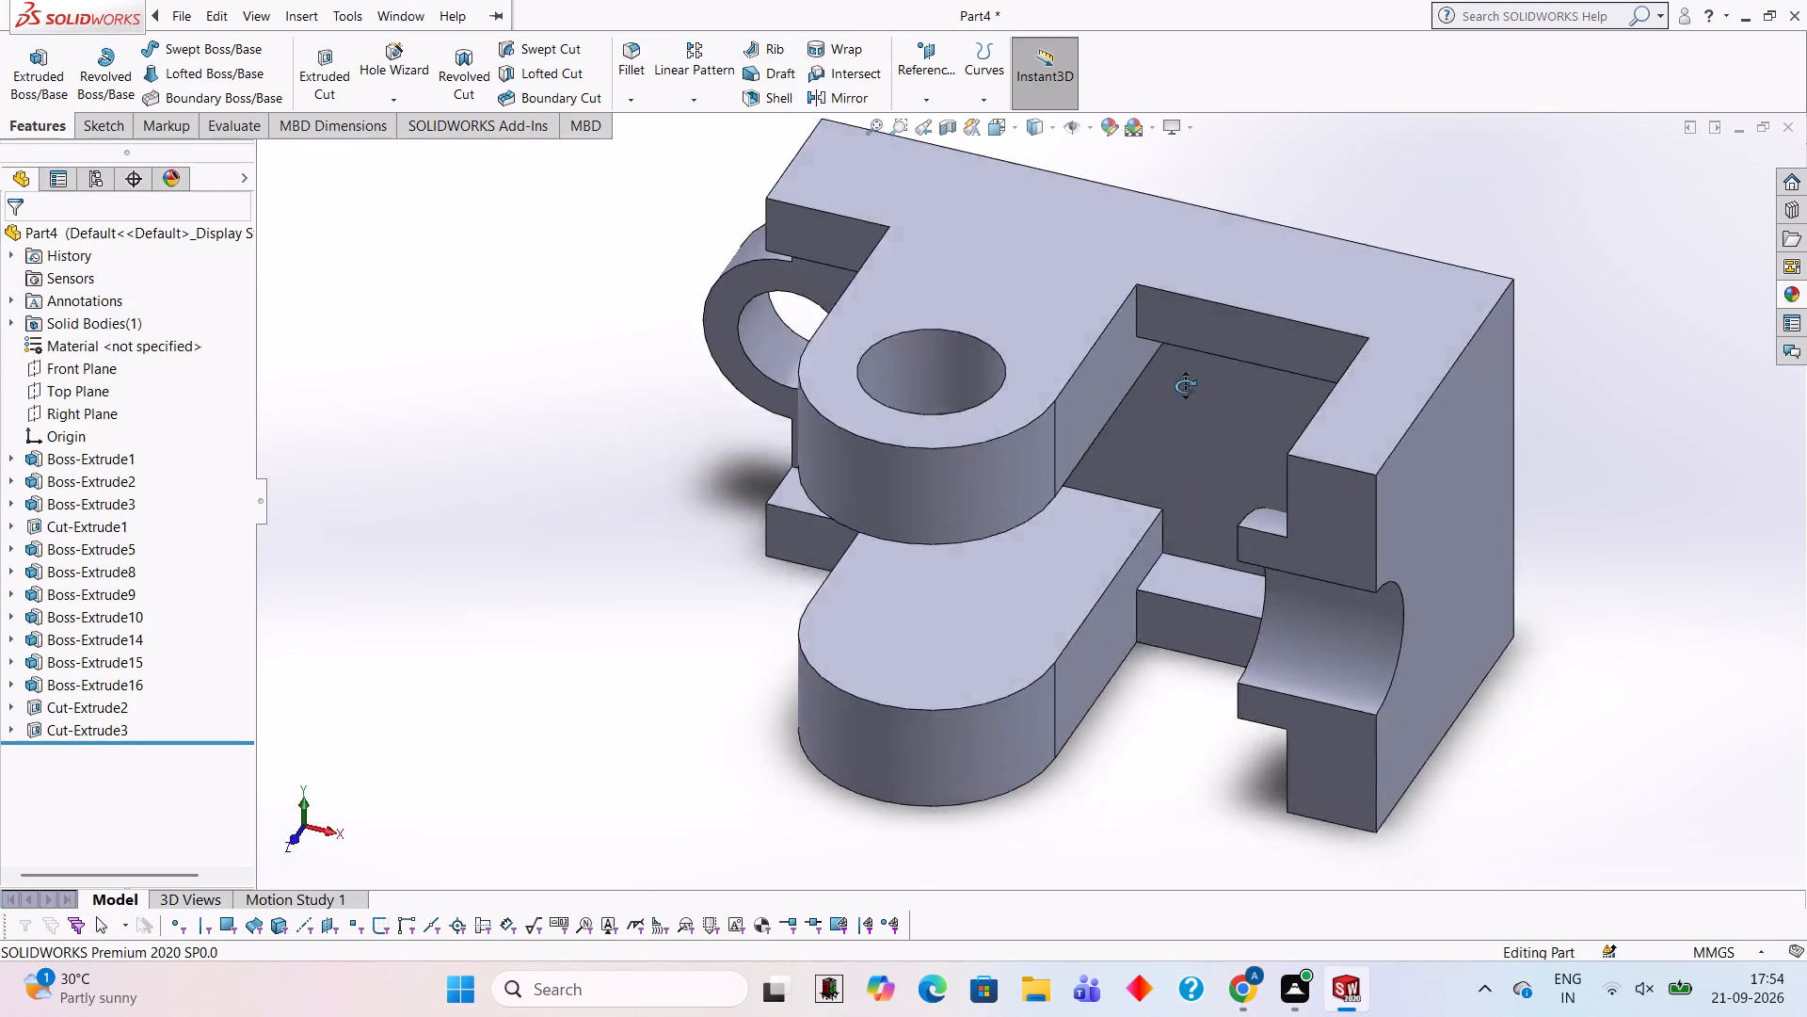
middle_drag(1185, 386, 1186, 350)
middle_drag(1084, 767, 1100, 416)
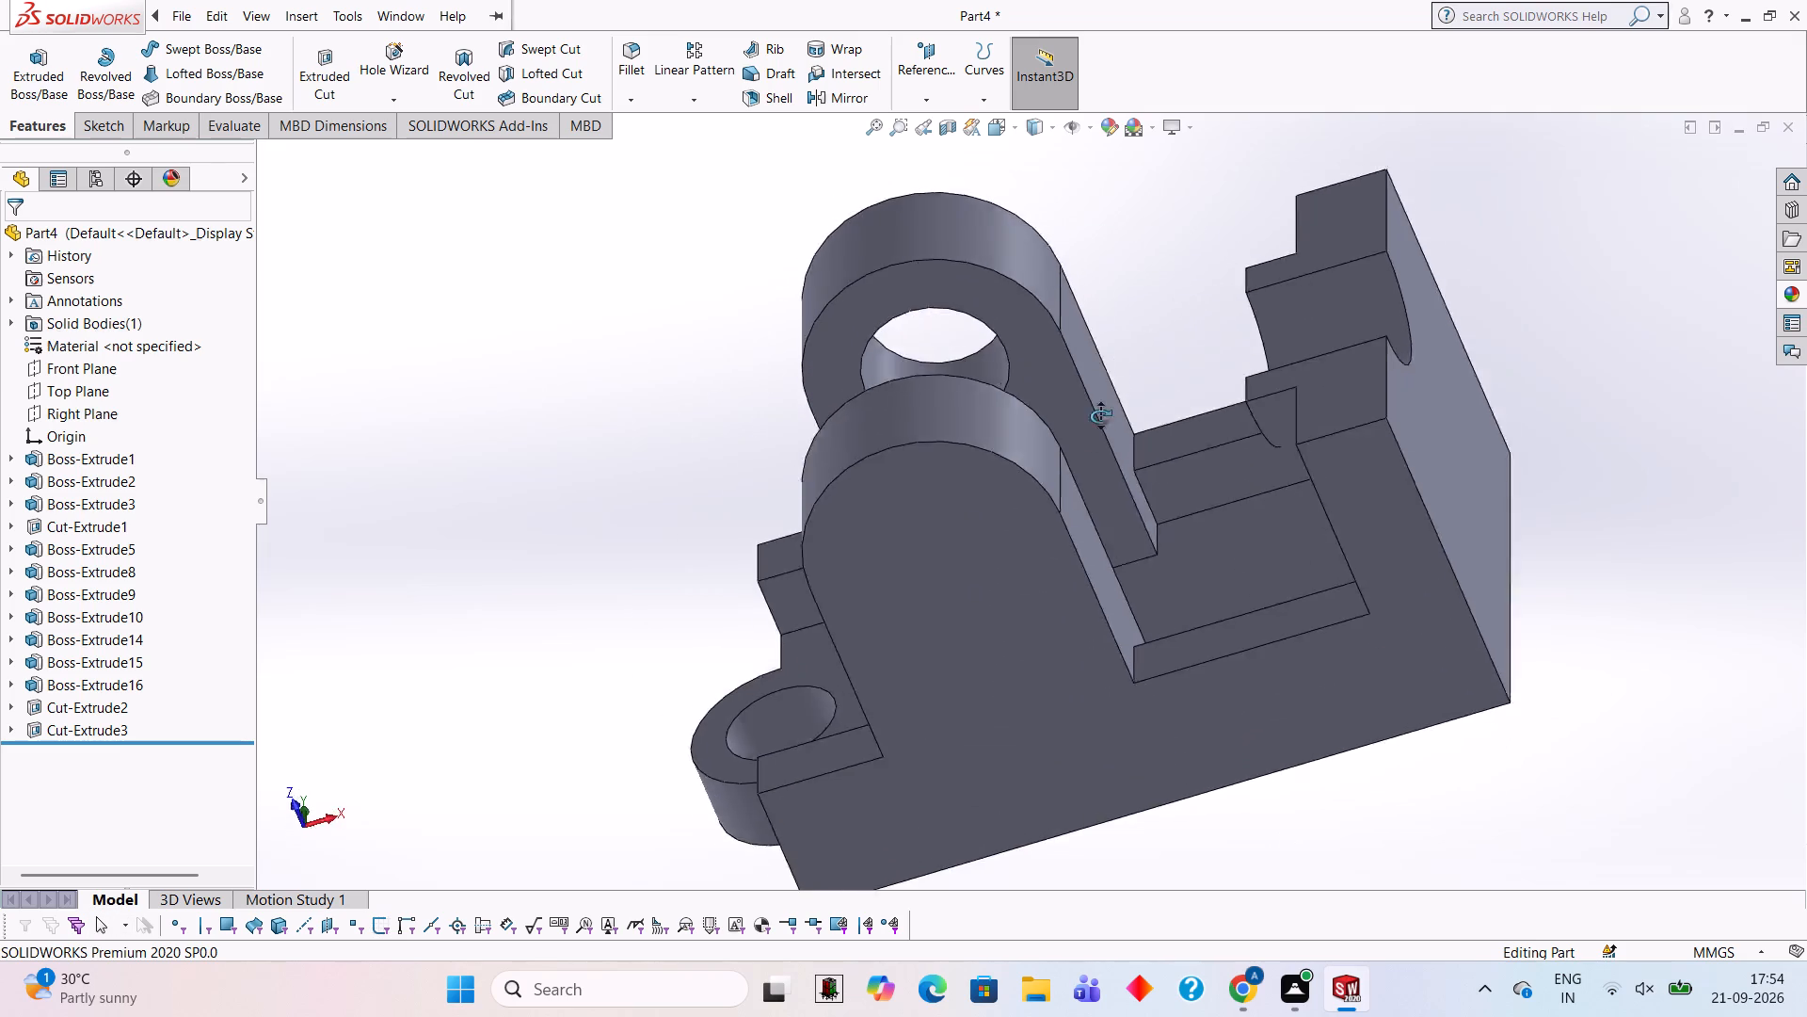
middle_drag(1100, 416, 1122, 309)
scroll(1121, 309, up, 1)
click(991, 428)
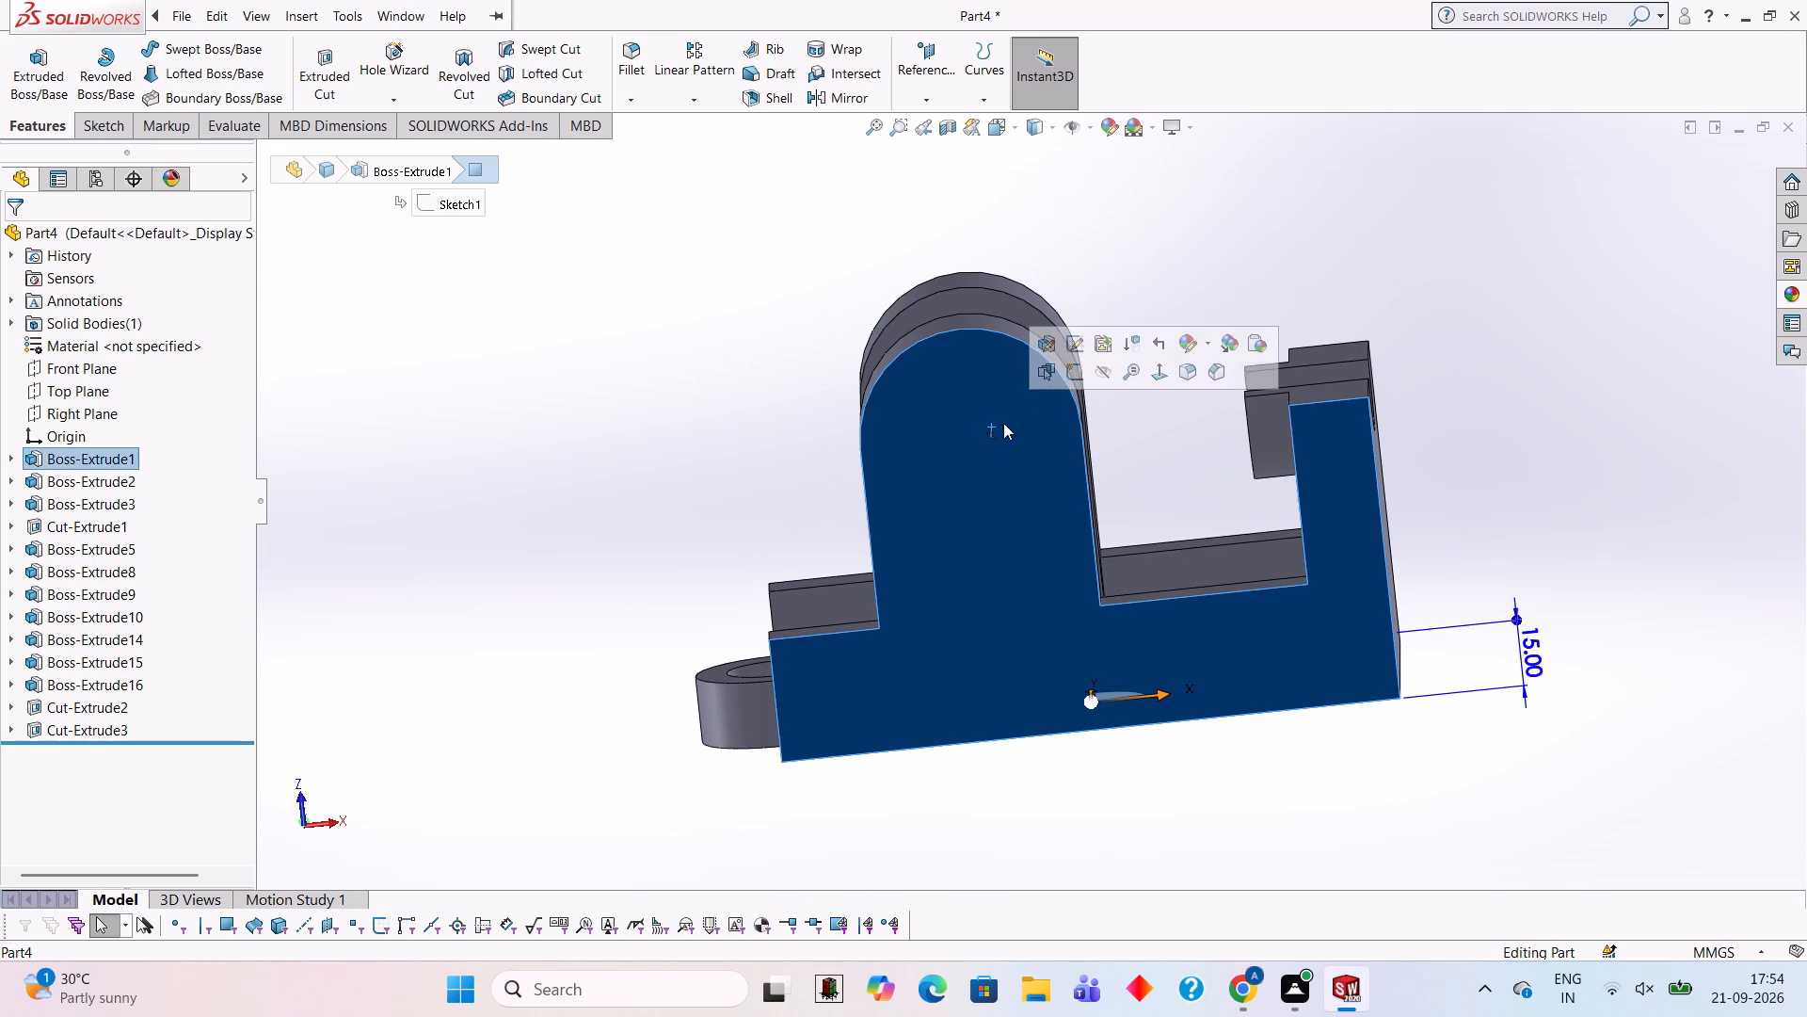
click(1073, 375)
key(ctrl+8)
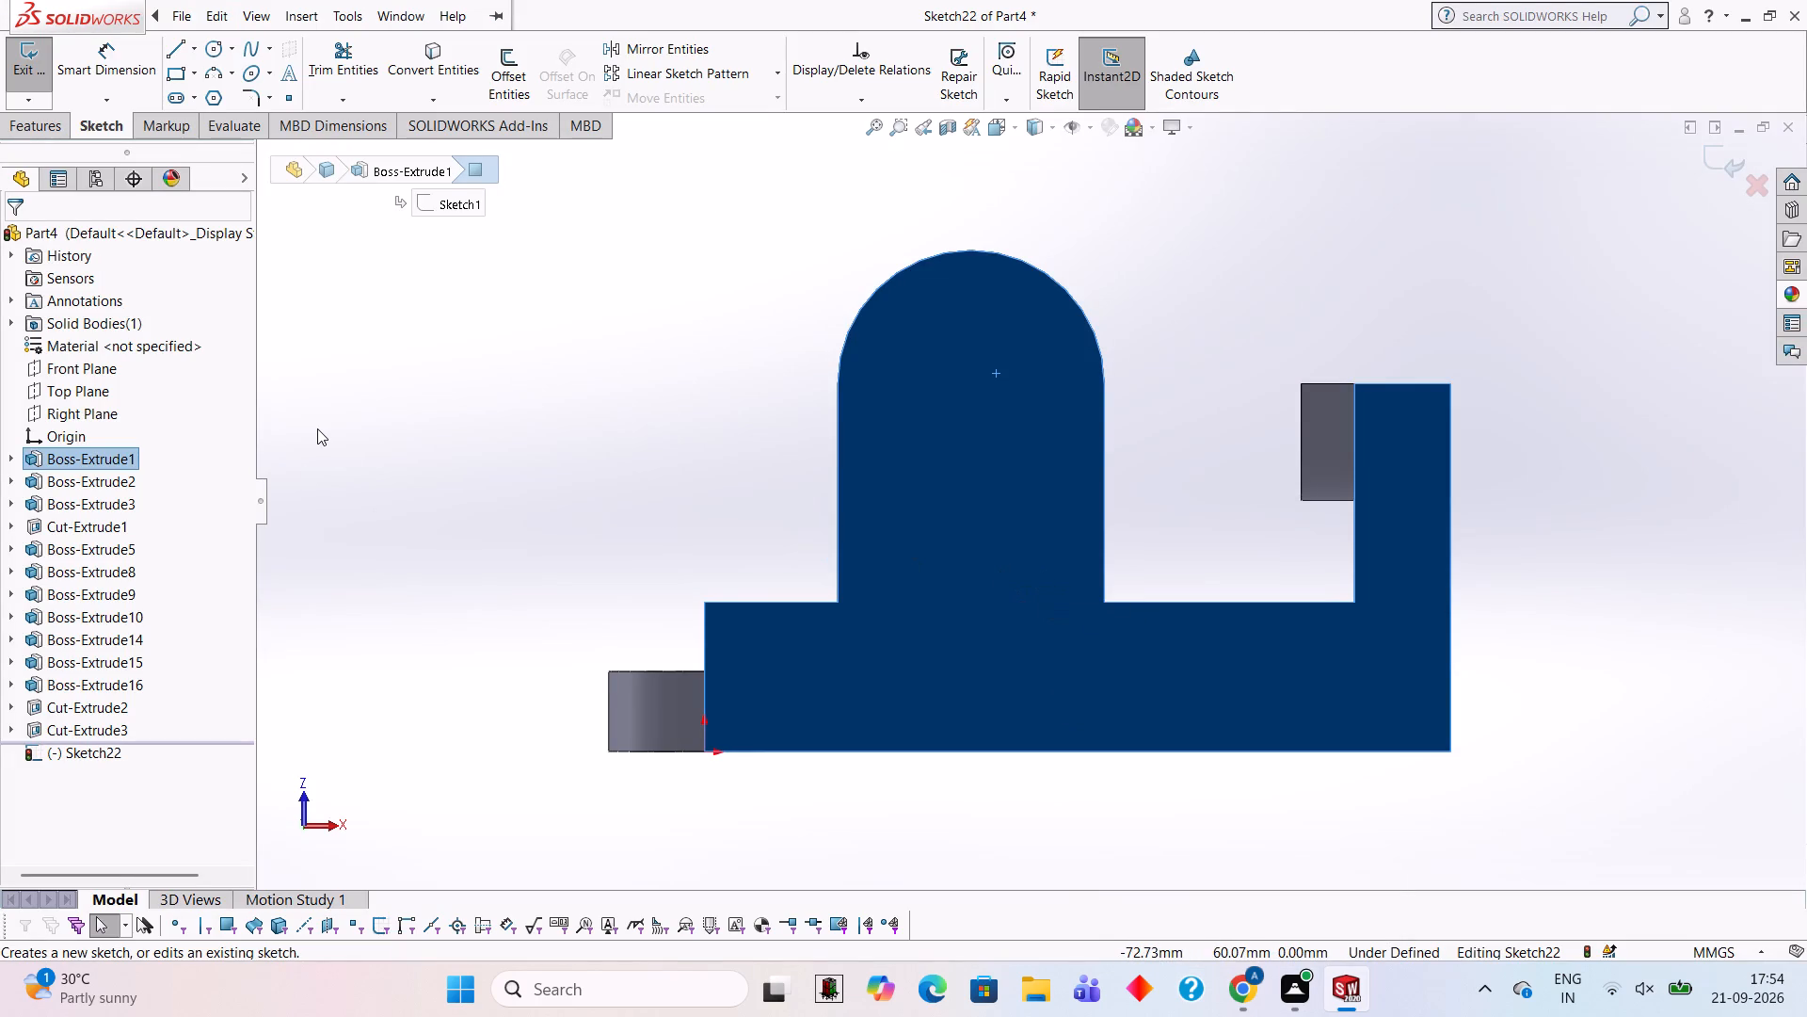
click(219, 45)
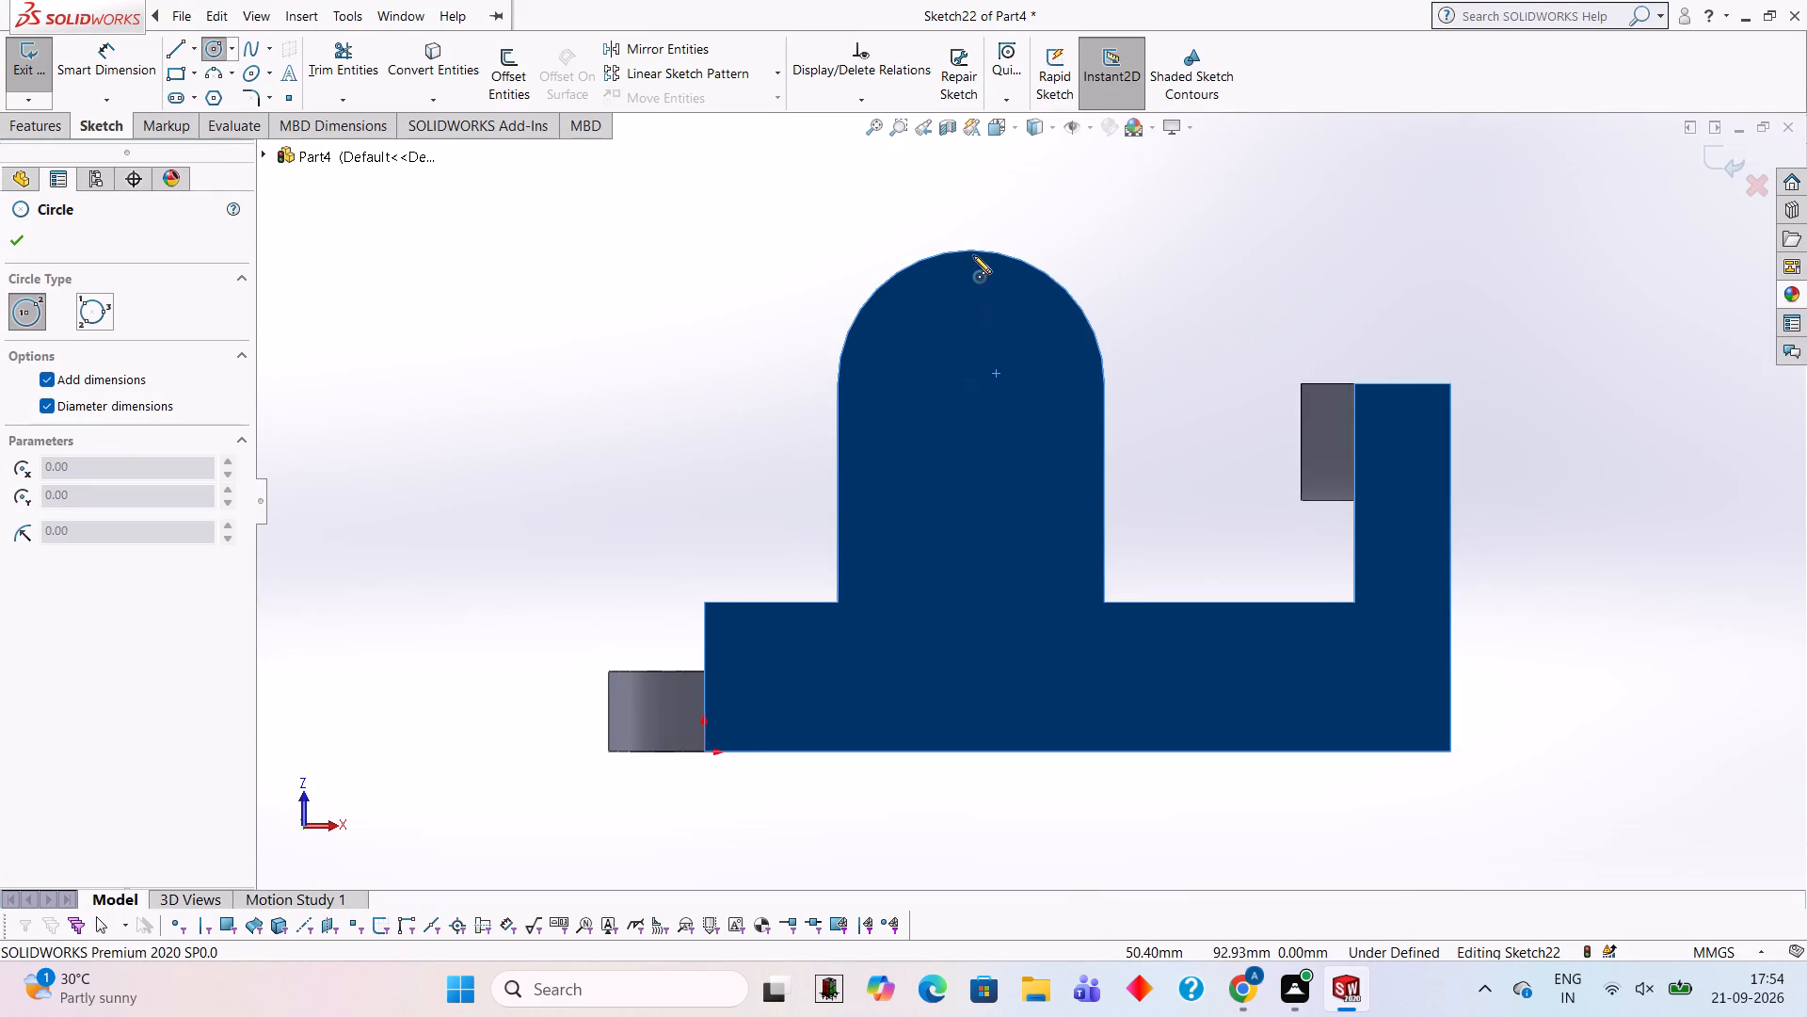
click(969, 380)
text(28)
key(Return)
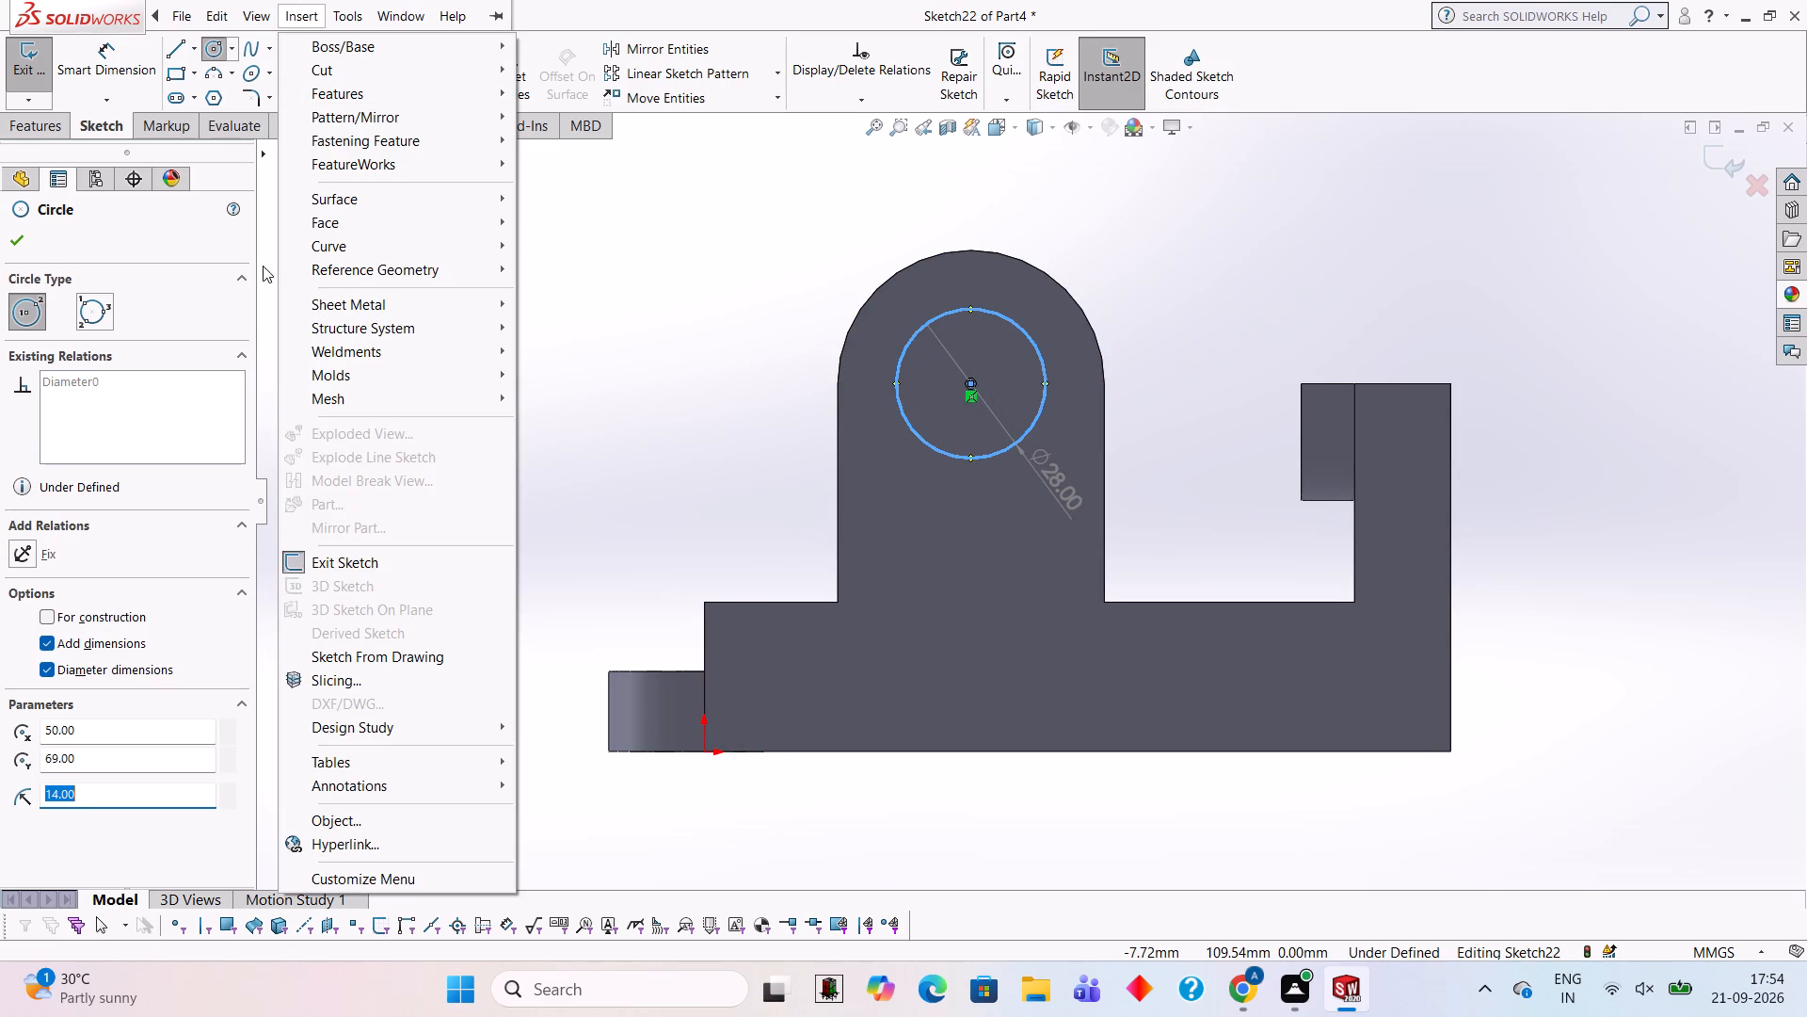
Cut the 28 mm circle 22 mm blind through the round-ended arm nearer the origin.
click(40, 133)
click(311, 84)
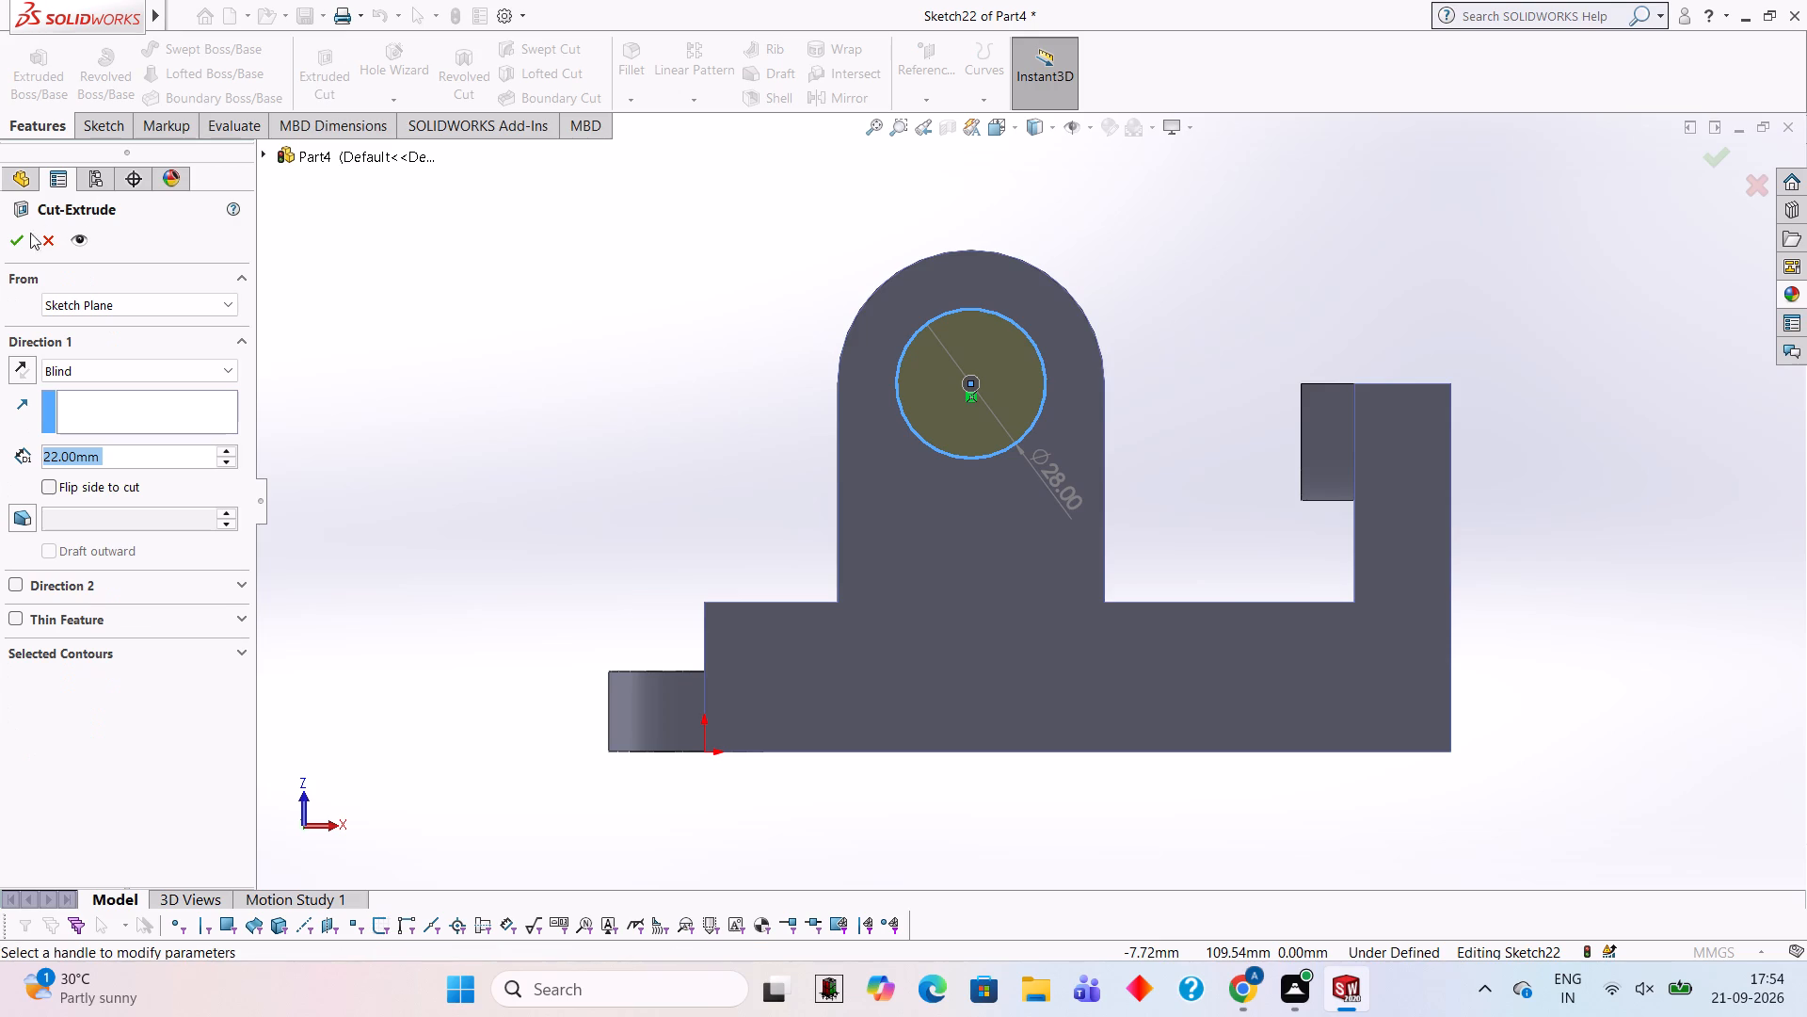
click(25, 239)
click(361, 328)
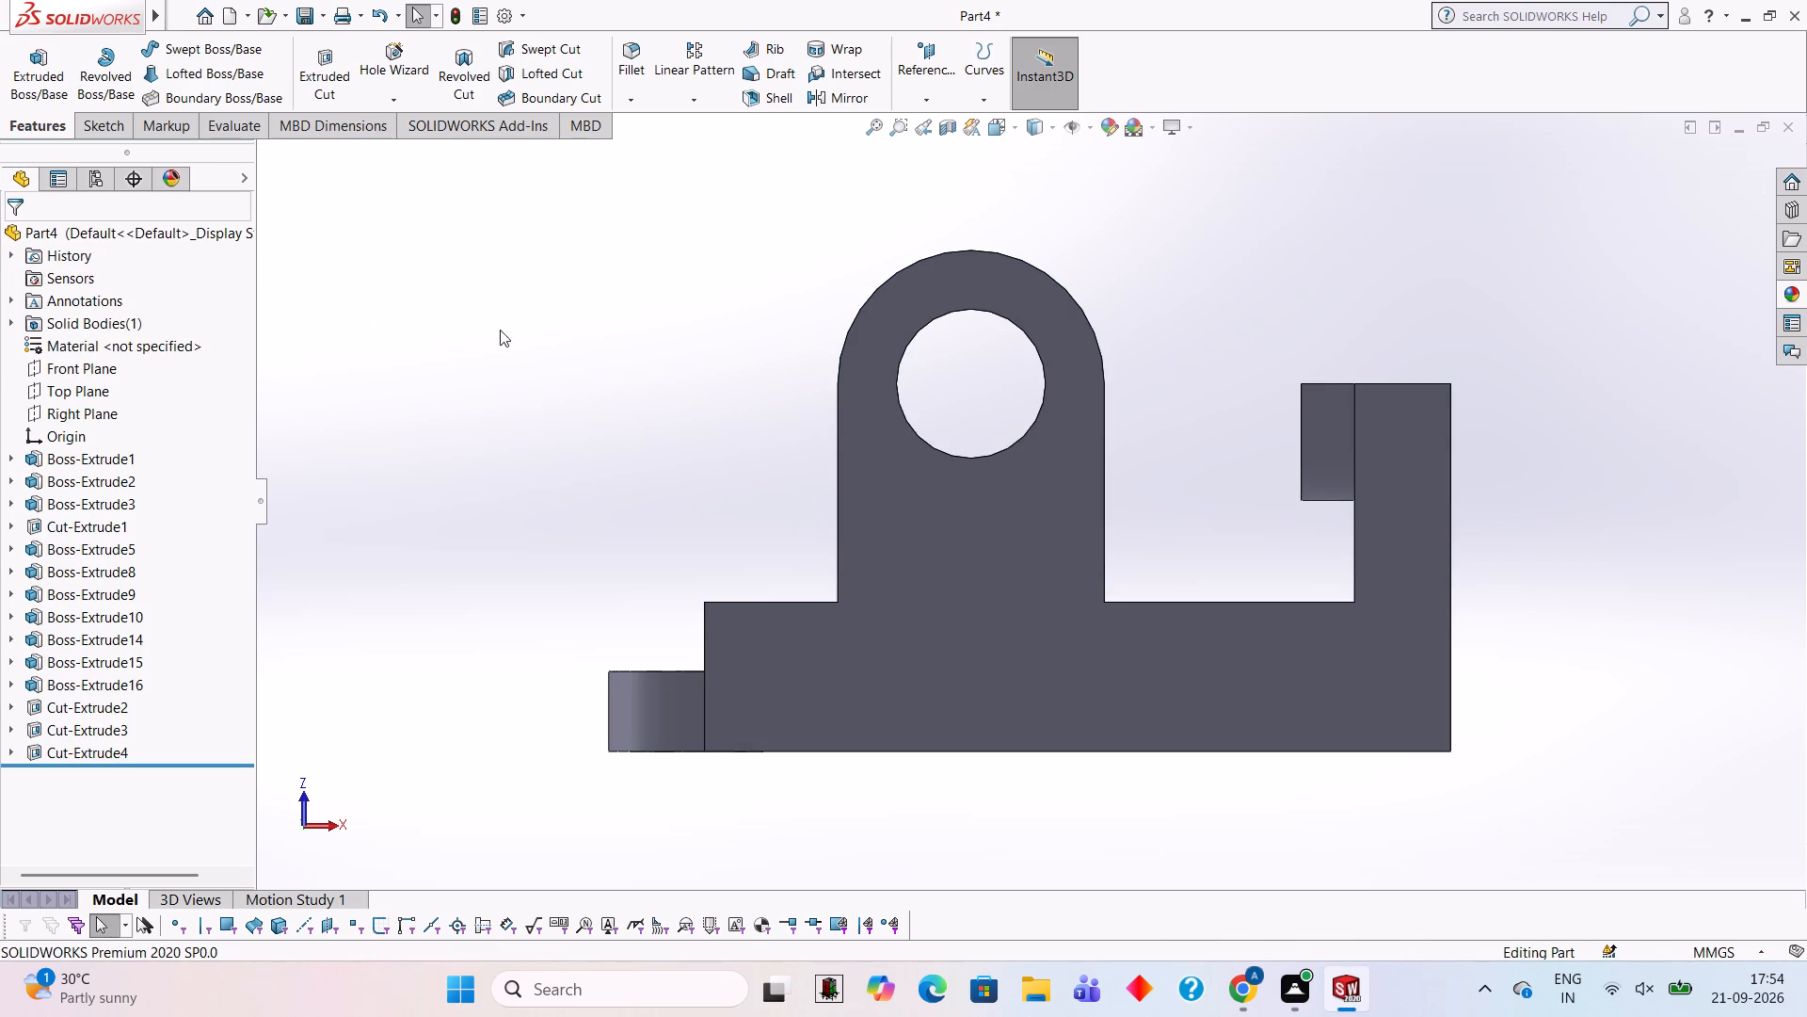
Examine the bored arms, half-round end and stepped plate from several angles.
middle_drag(500, 330, 504, 505)
scroll(500, 460, up, 1)
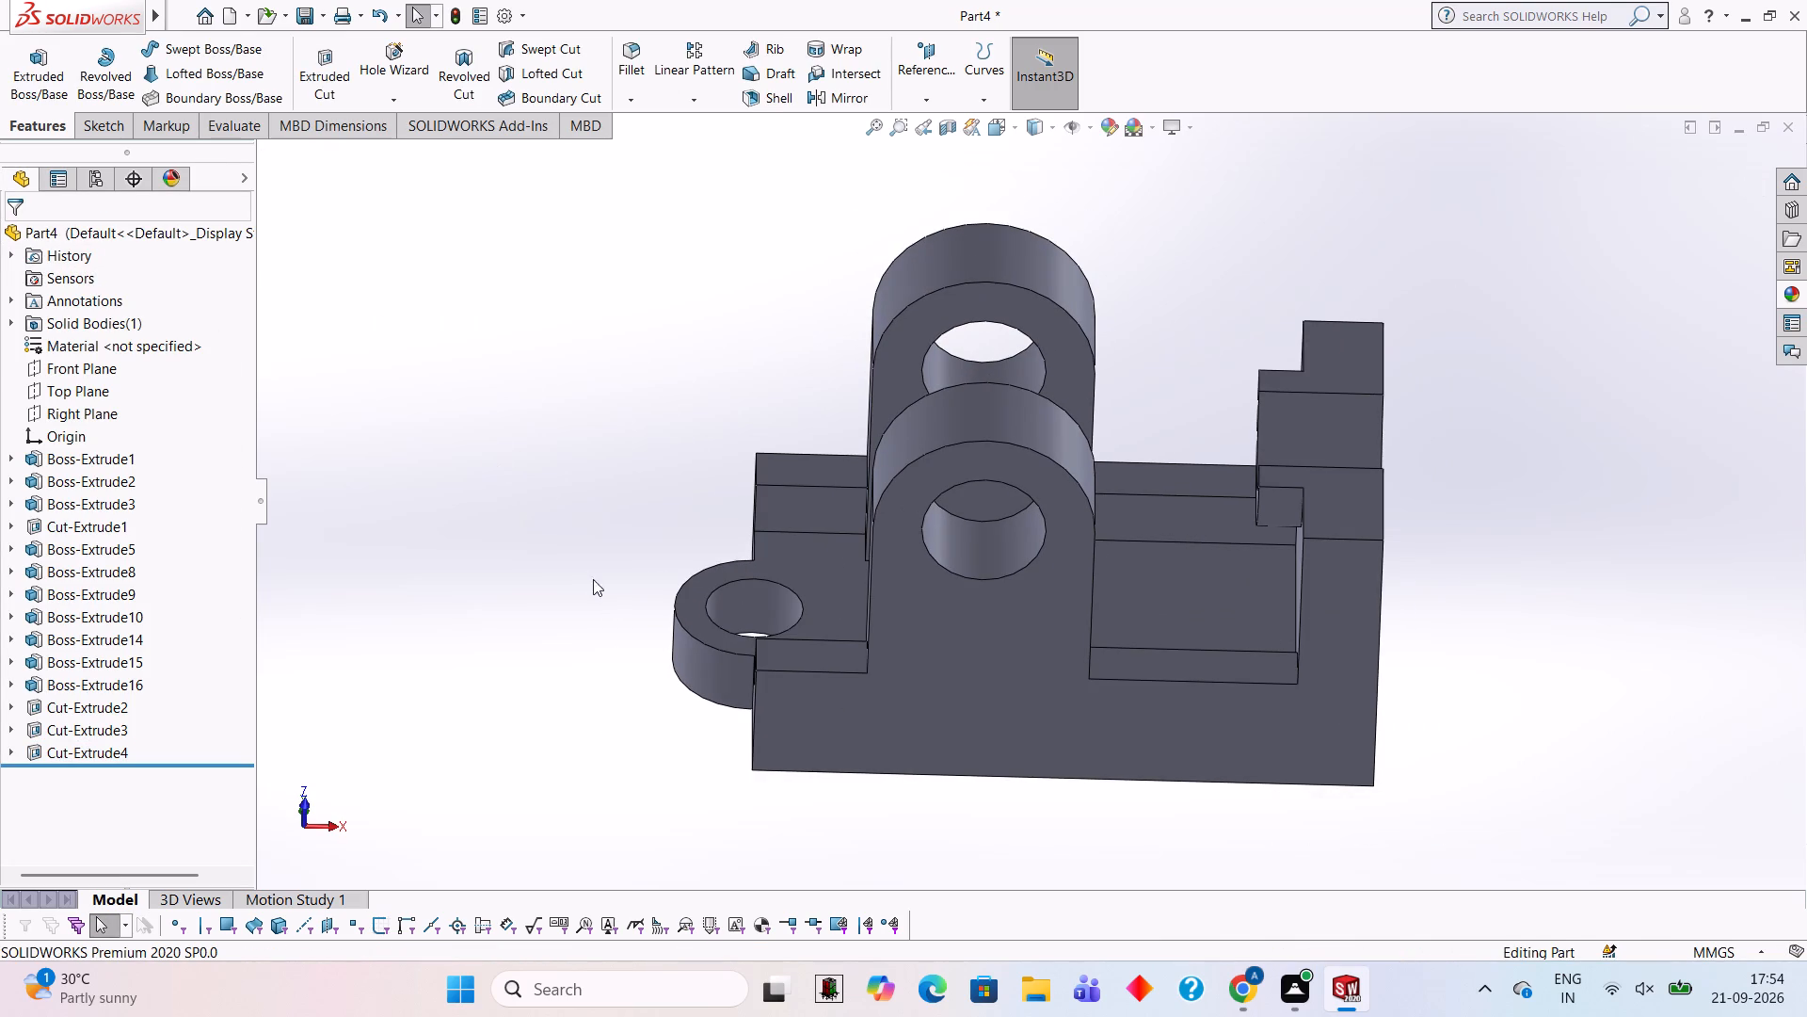
scroll(681, 659, down, 3)
middle_drag(570, 640, 616, 643)
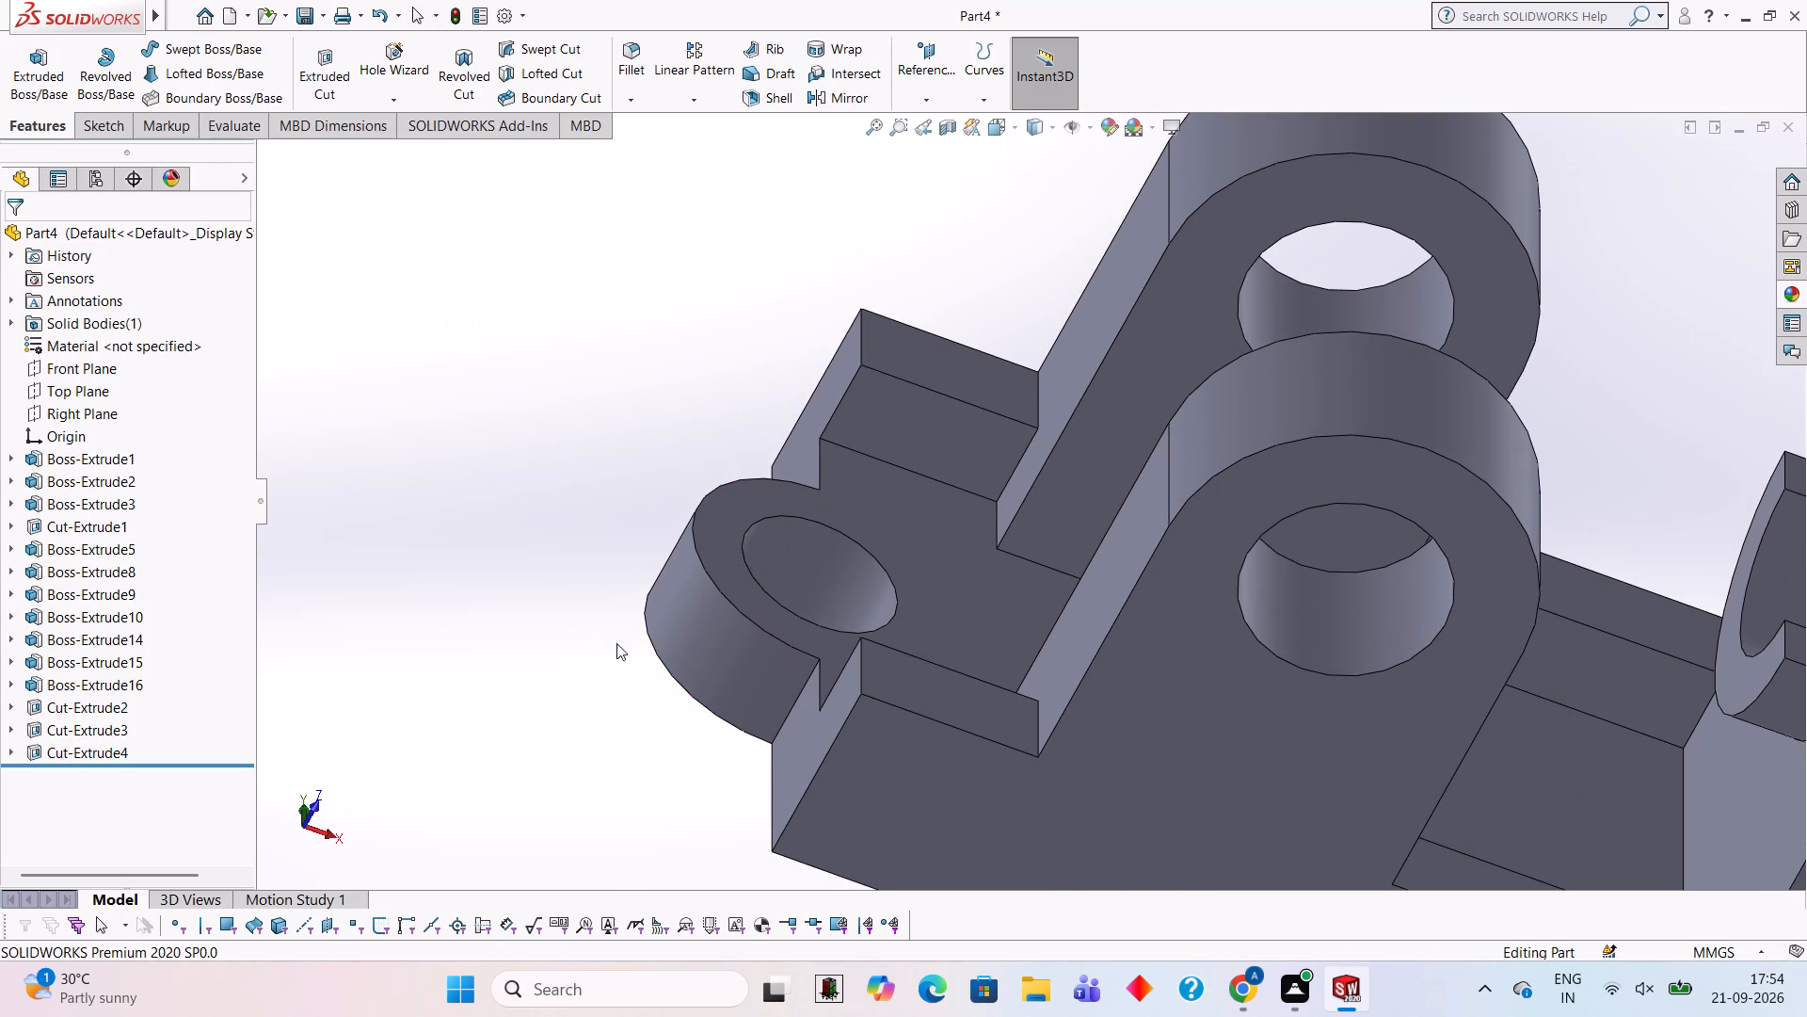
click(600, 465)
scroll(600, 466, up, 2)
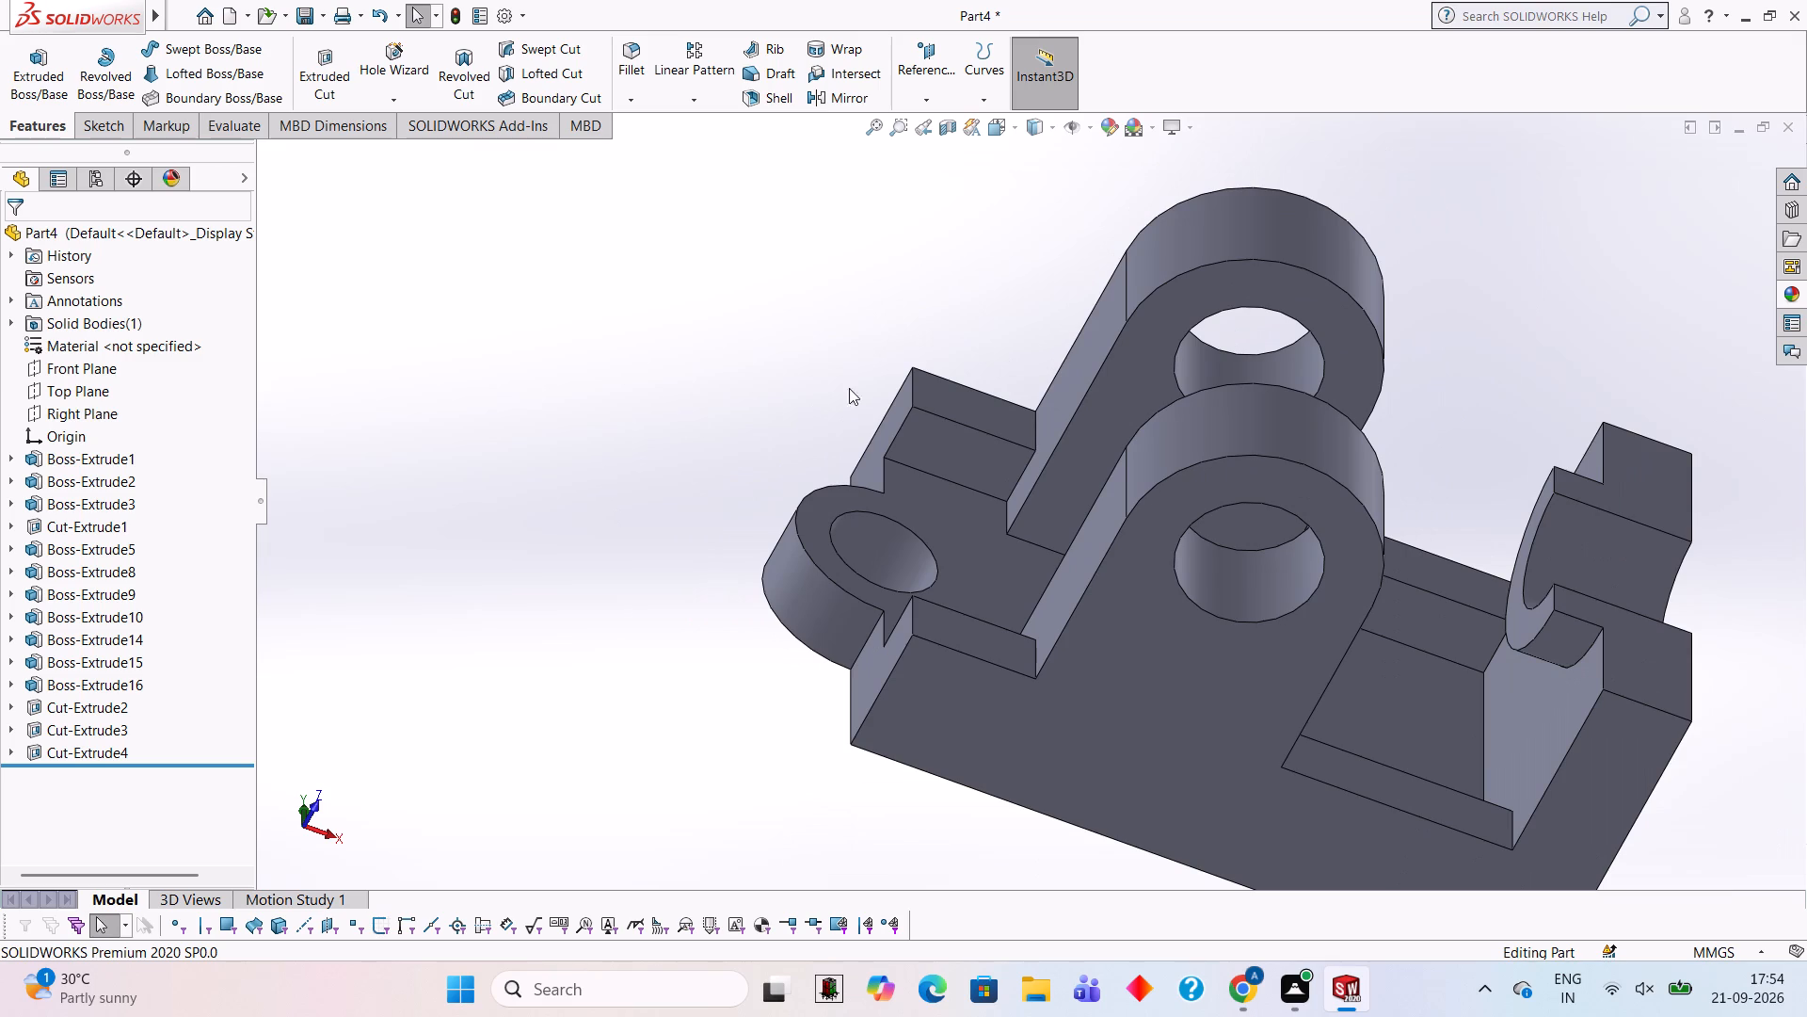
middle_drag(1404, 278, 1413, 286)
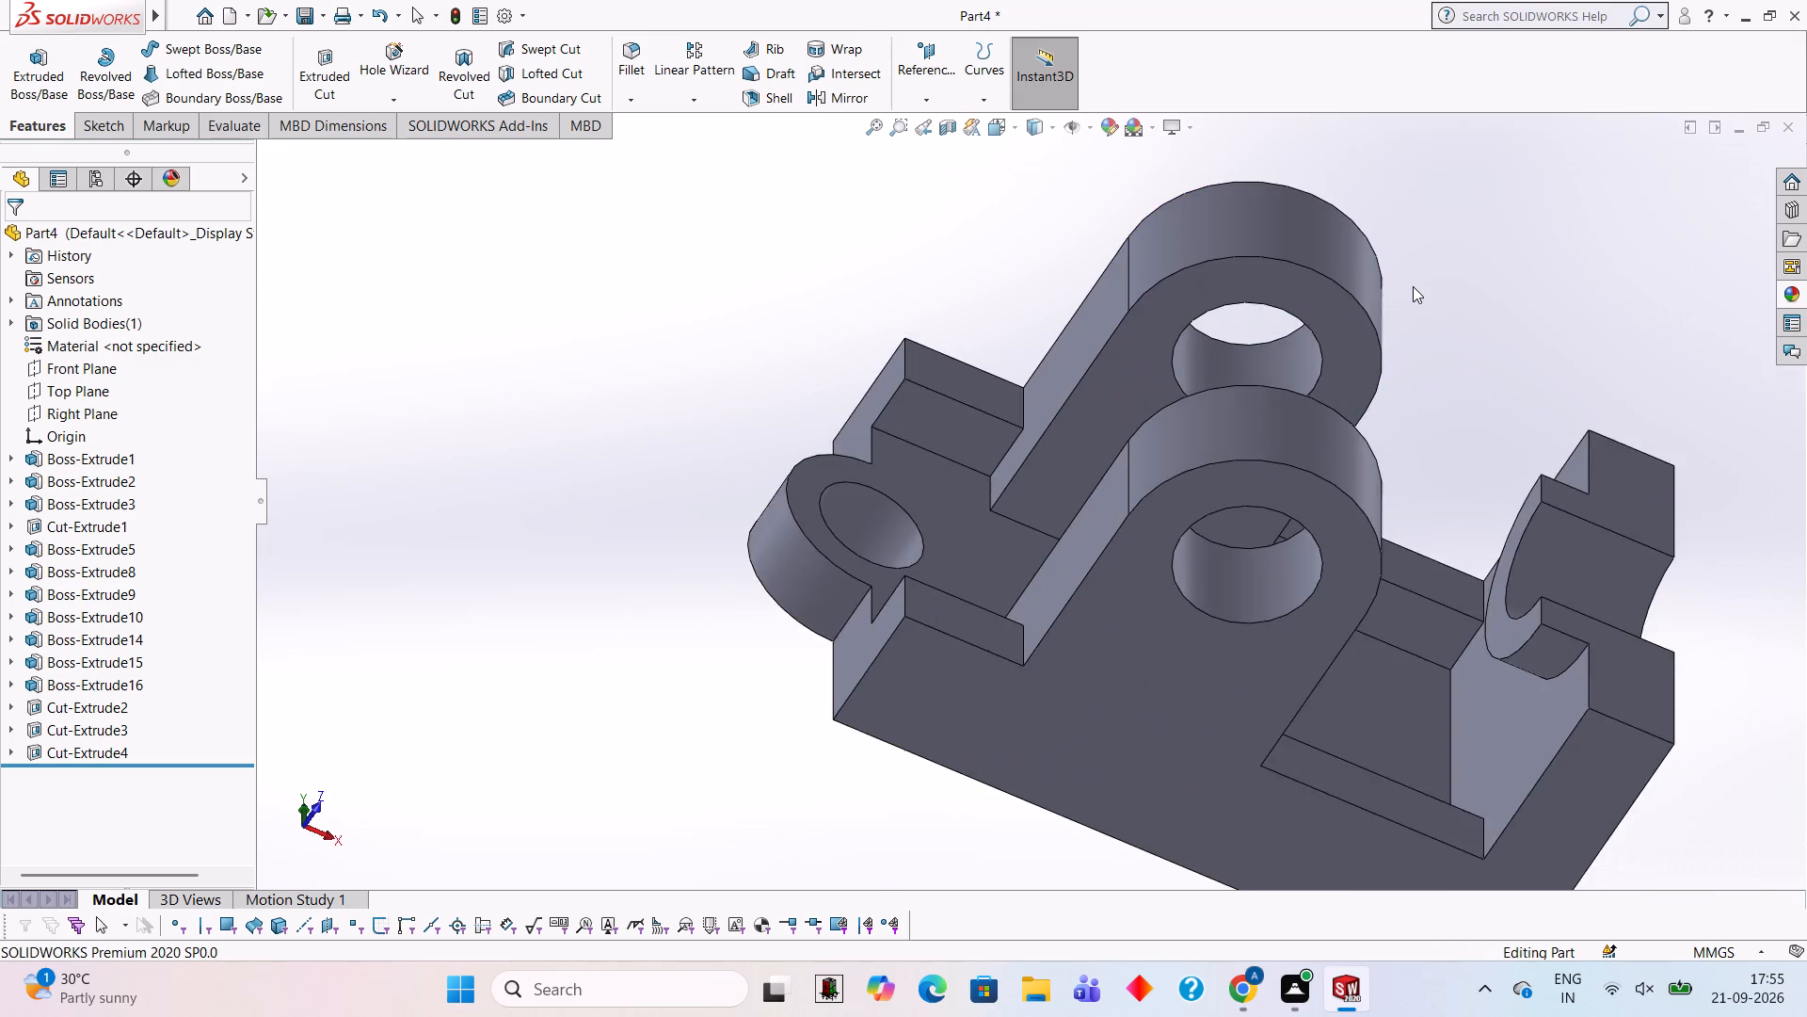
scroll(1414, 287, up, 3)
middle_drag(1424, 293, 1324, 204)
middle_drag(1281, 301, 1317, 353)
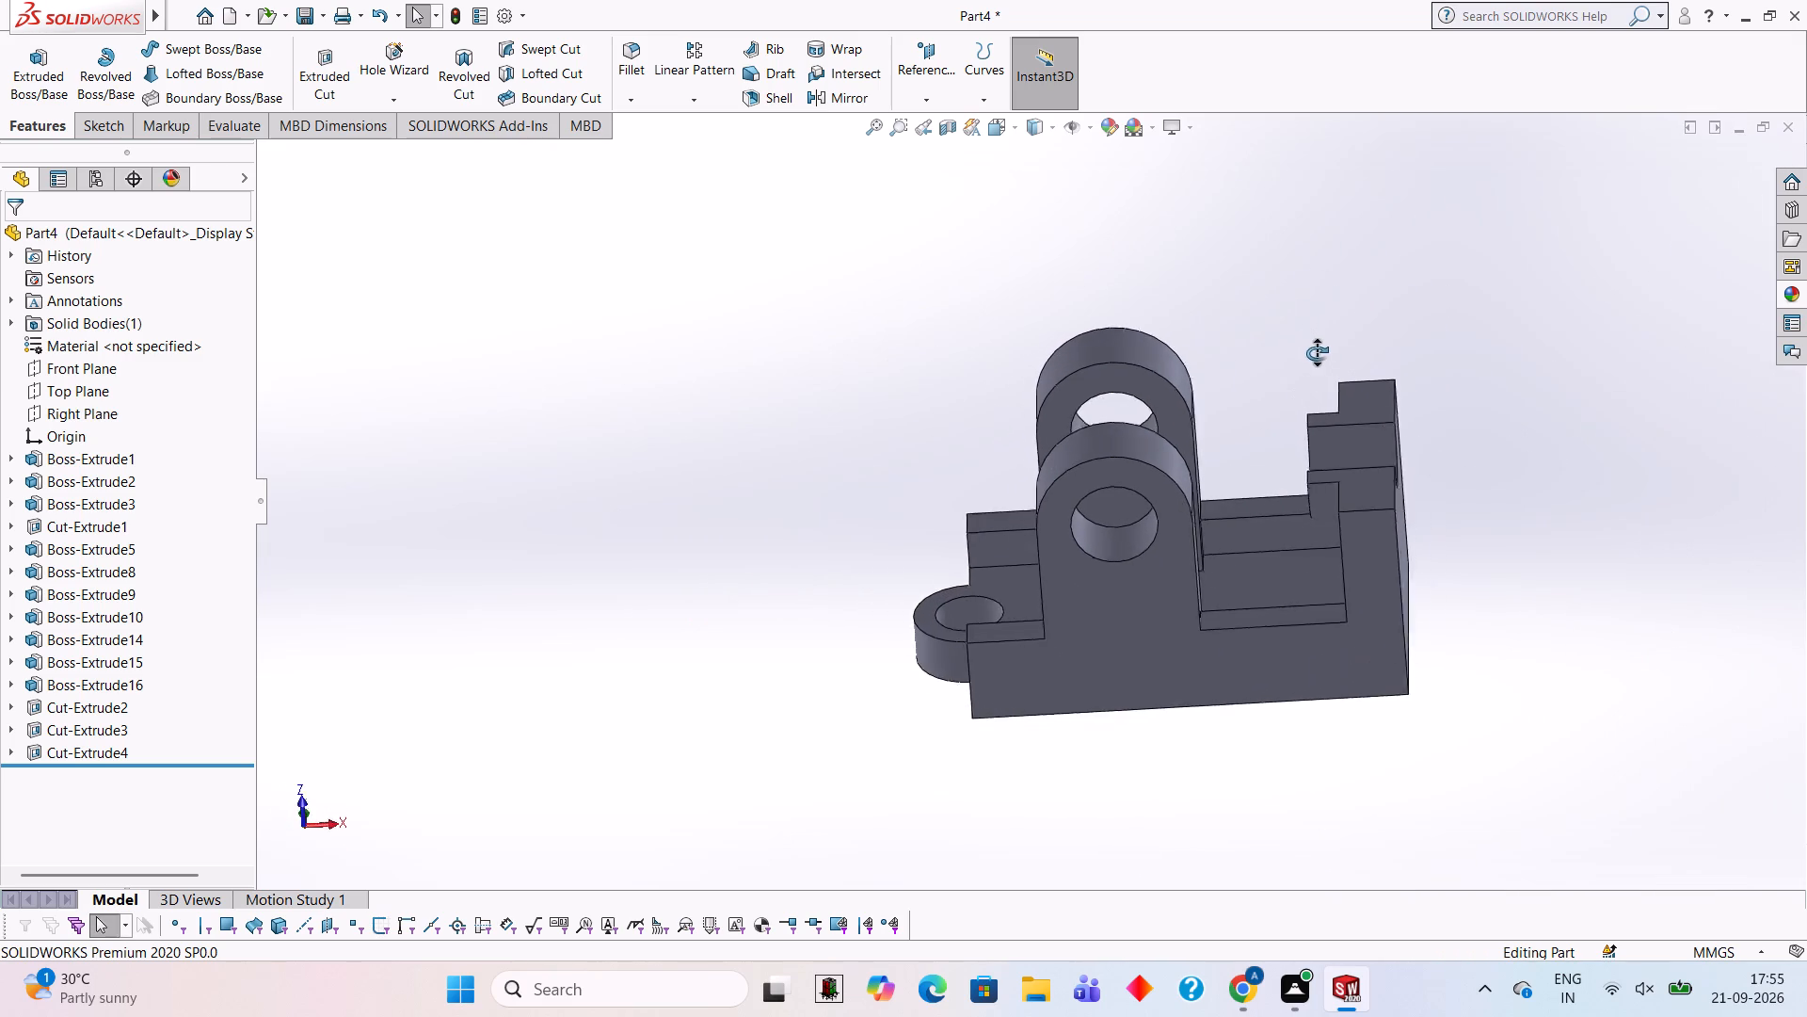
middle_drag(1317, 353, 1335, 377)
scroll(1266, 371, up, 1)
middle_drag(1265, 365, 1250, 417)
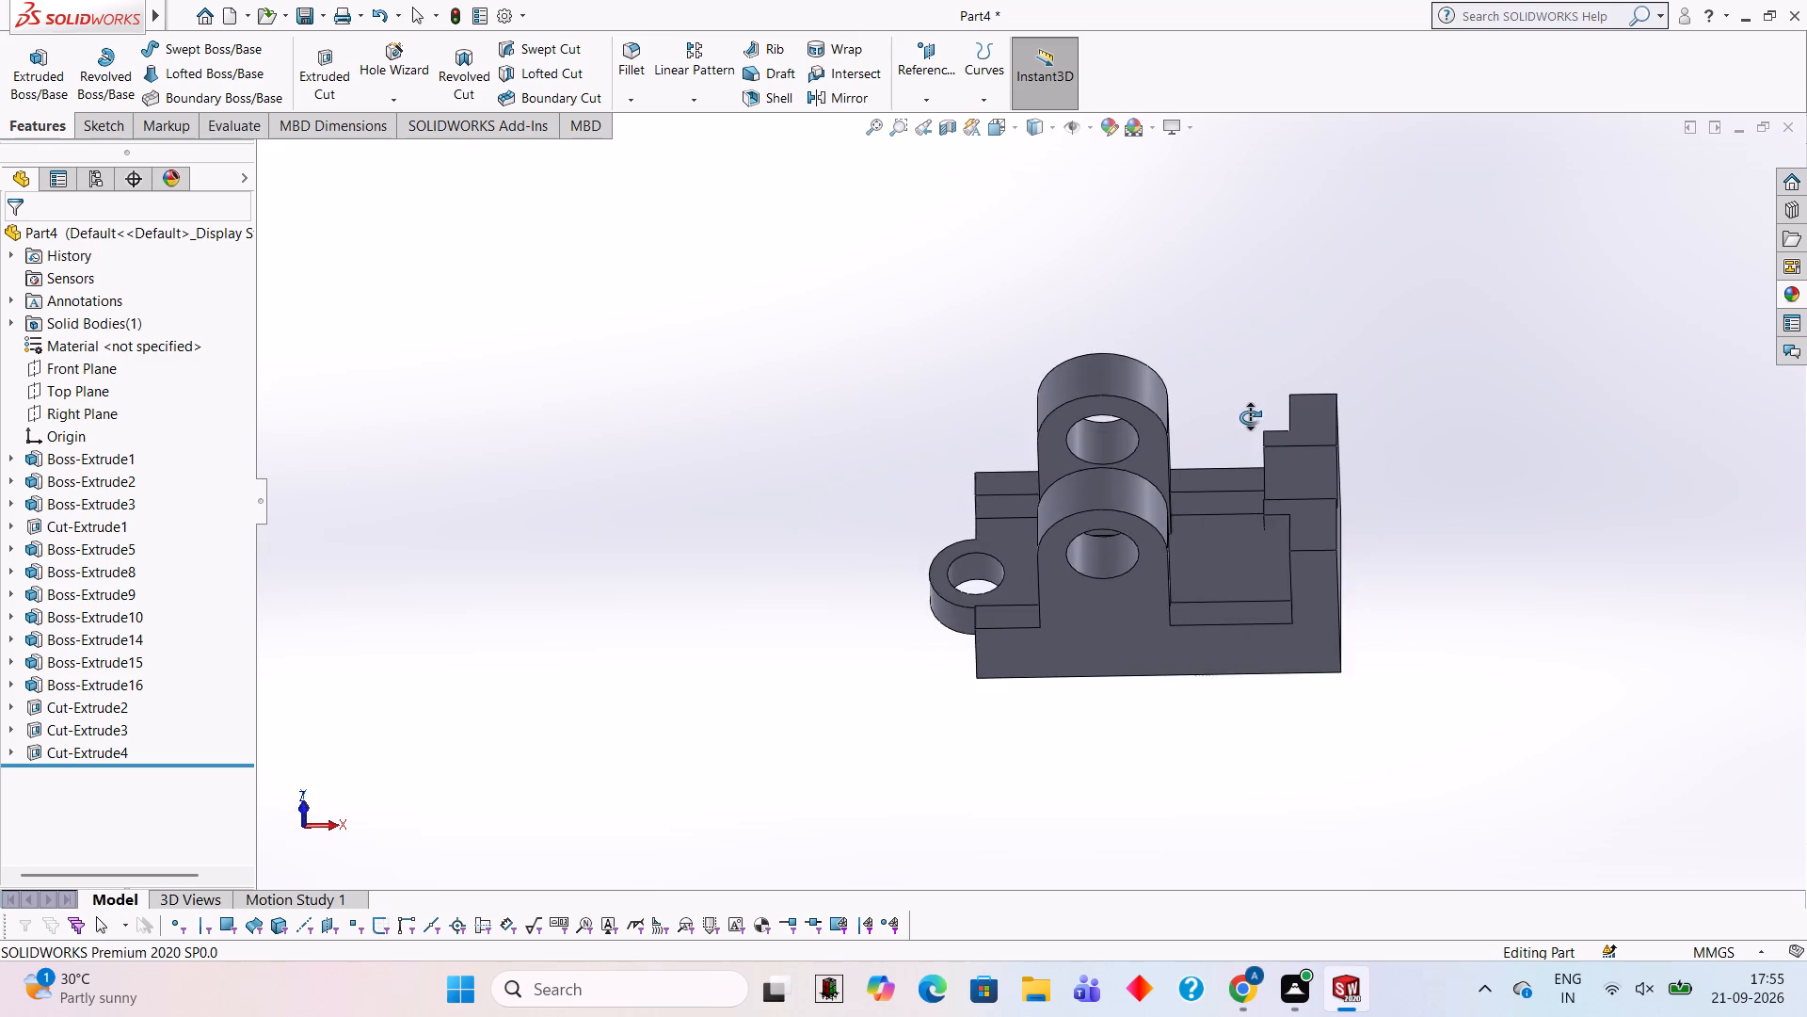
middle_drag(1250, 417, 1248, 455)
middle_drag(1249, 434, 1255, 412)
scroll(1315, 424, up, 1)
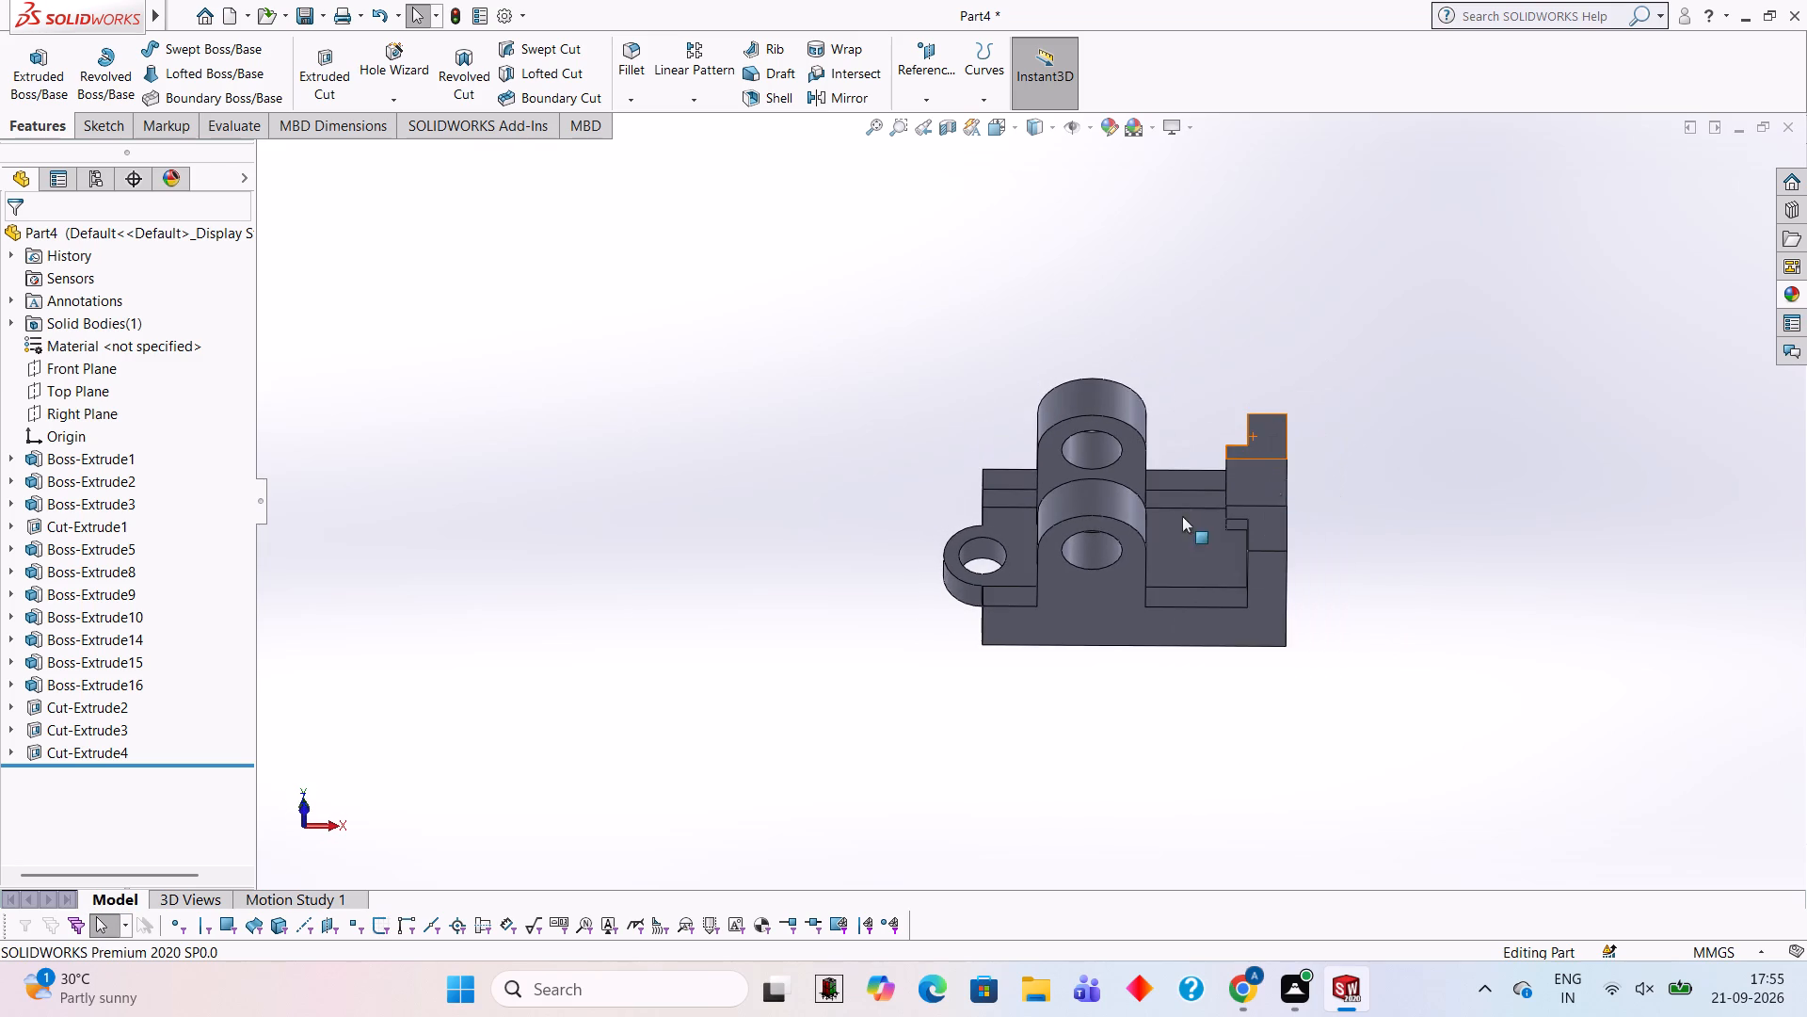
scroll(1460, 451, down, 1)
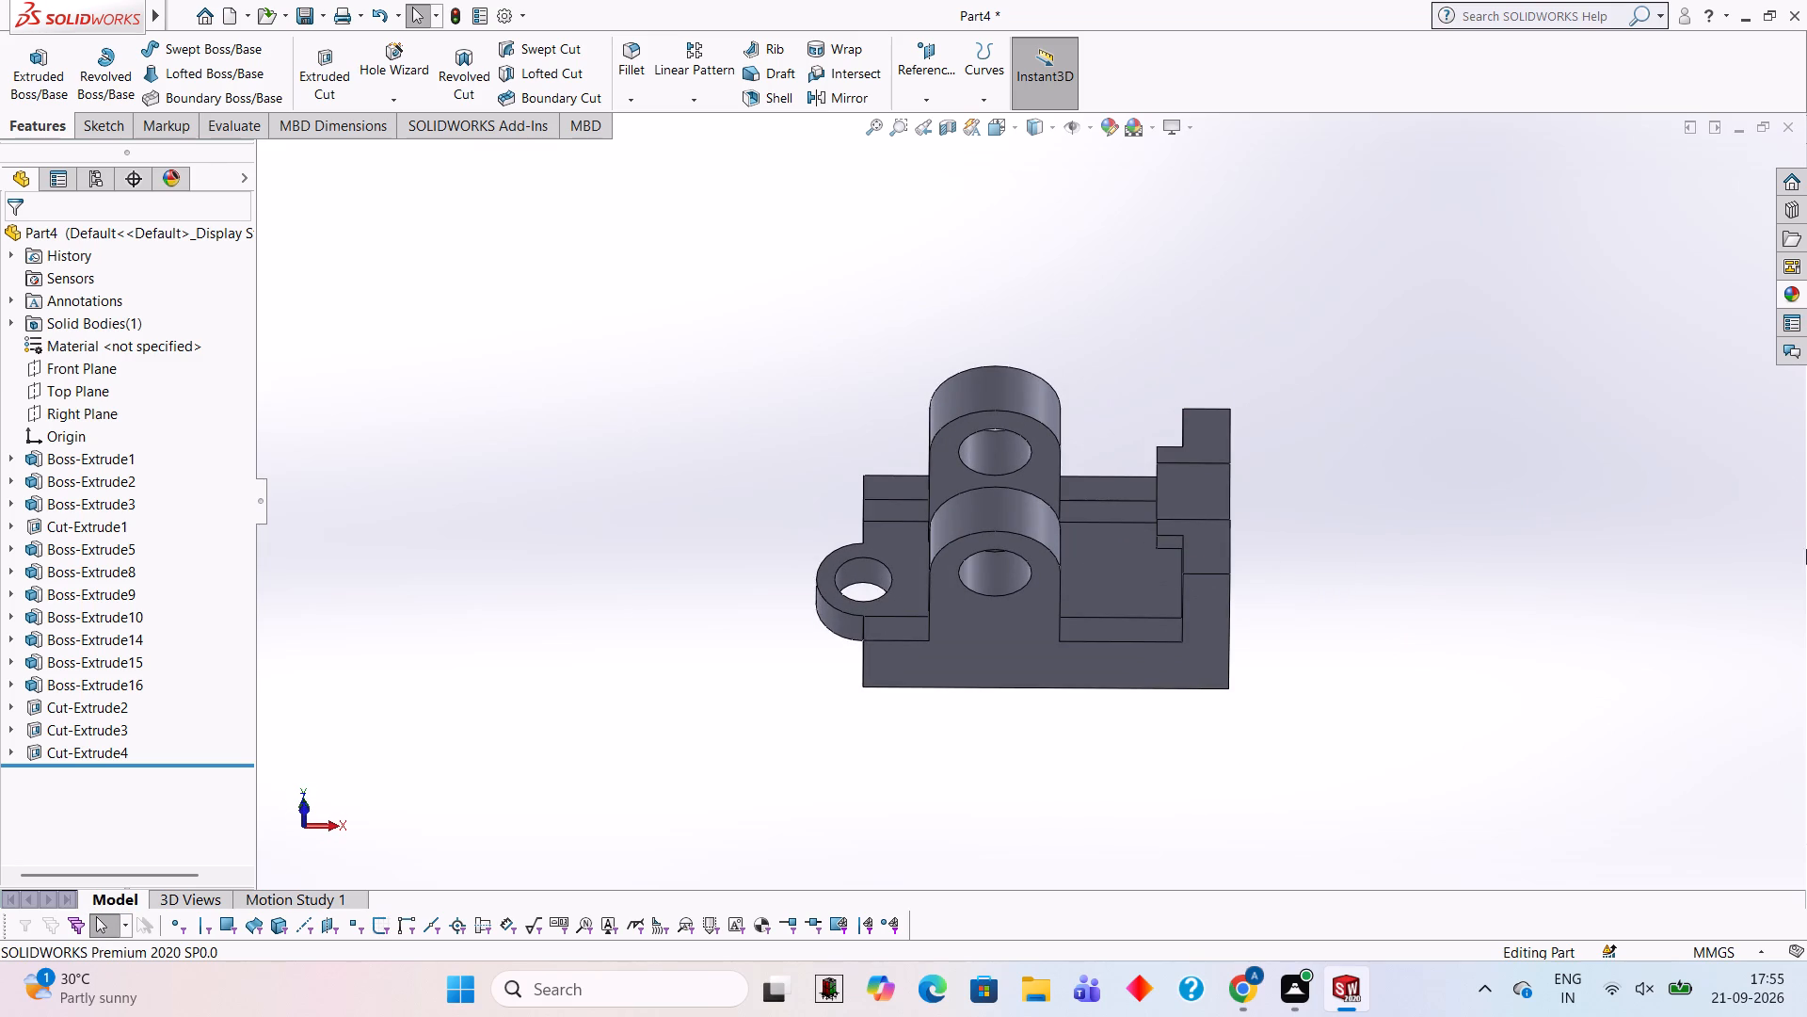
Apply the Yellow LED appearance to the whole body.
click(1792, 293)
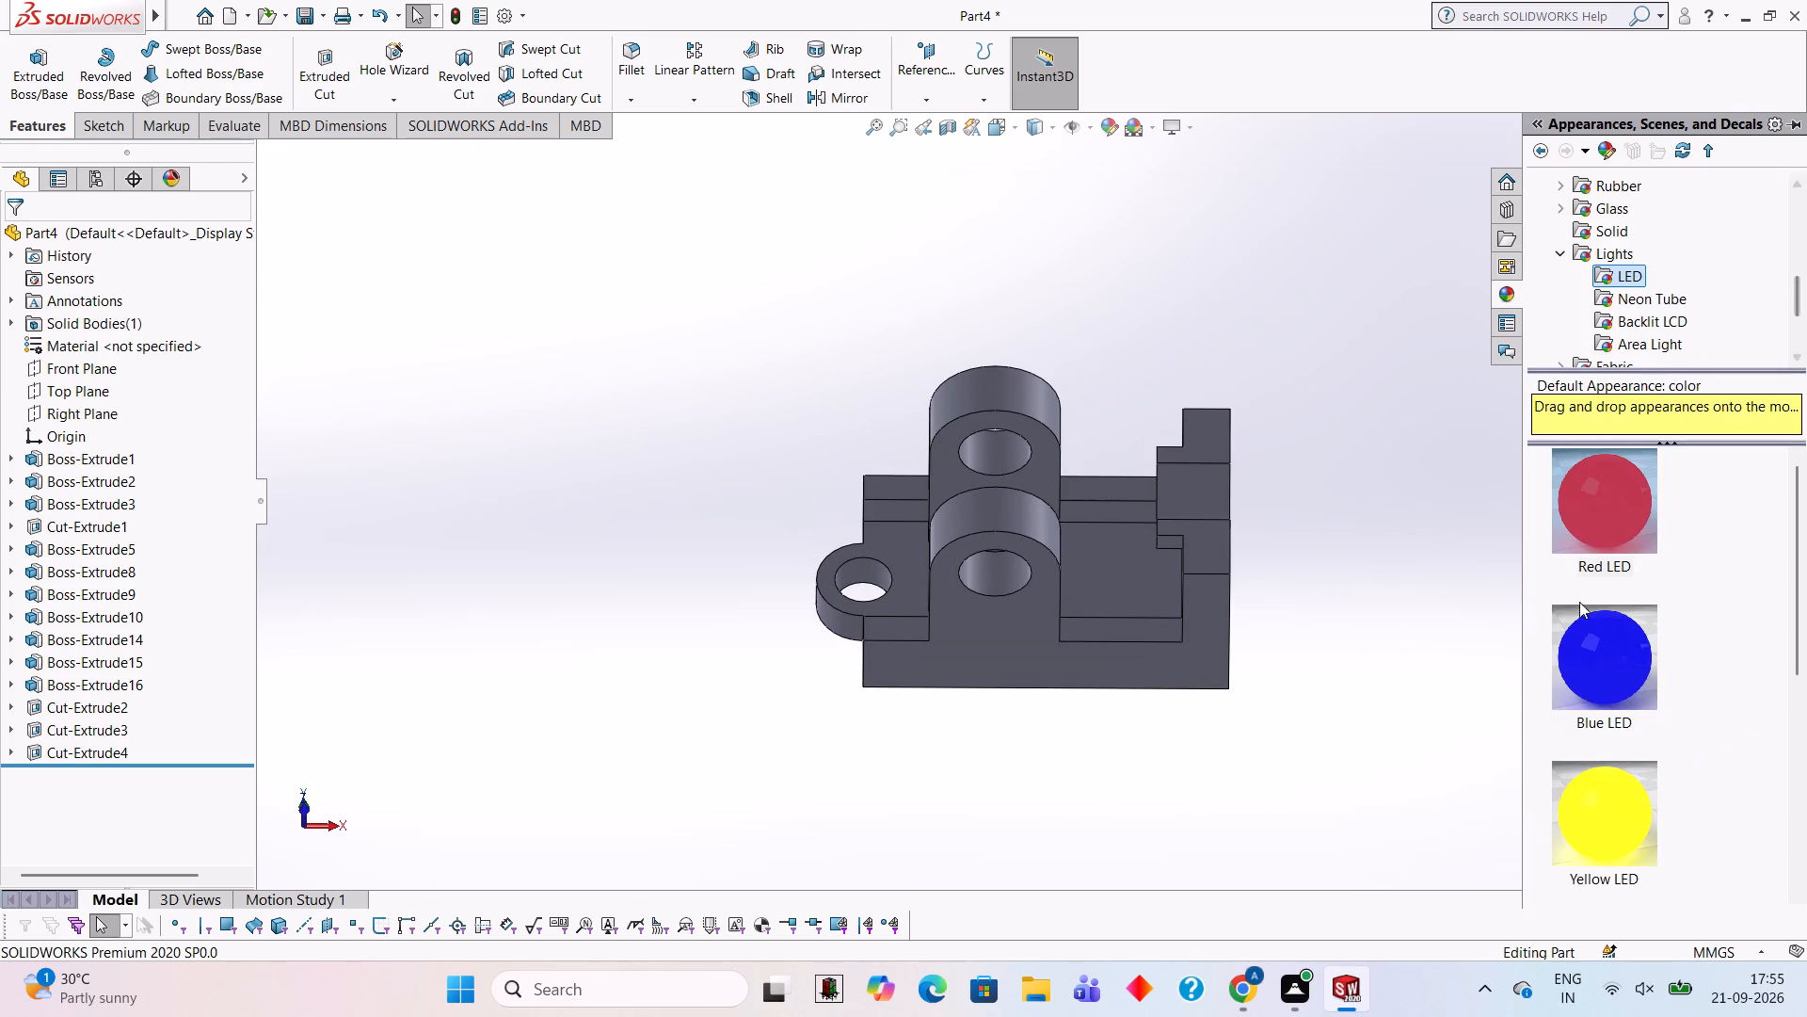
drag(1591, 836, 1108, 573)
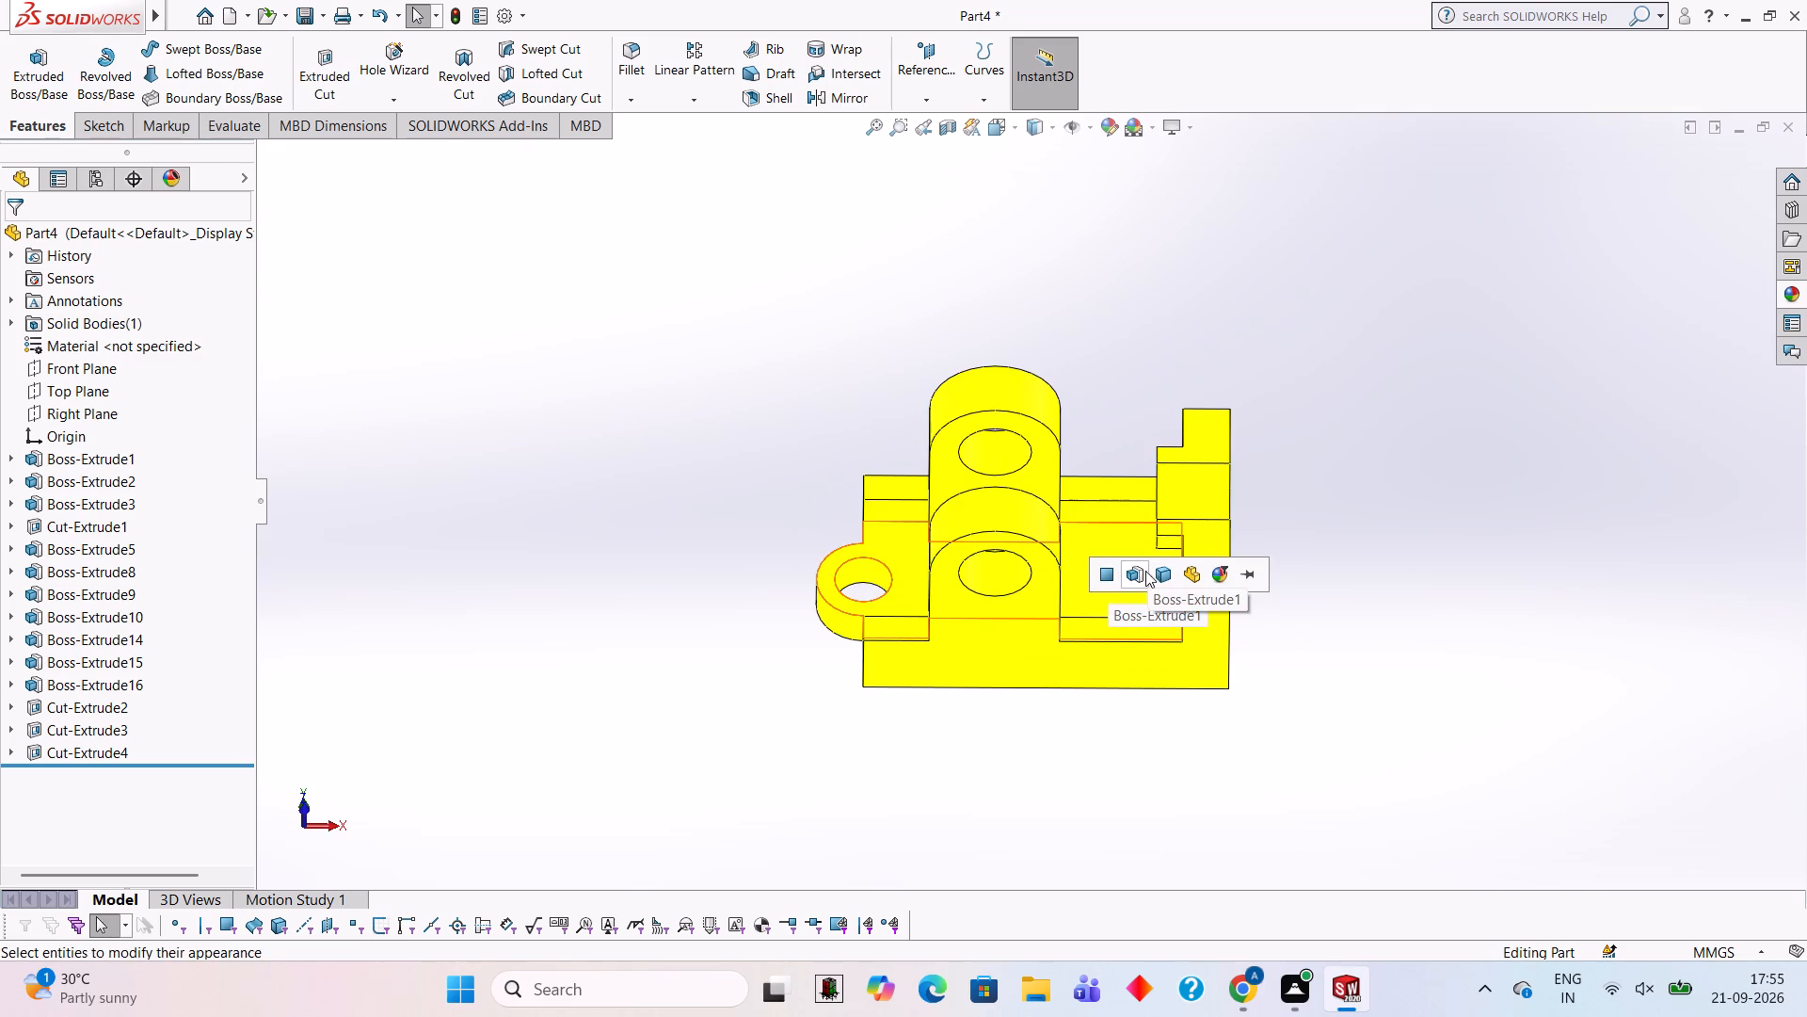
click(1165, 571)
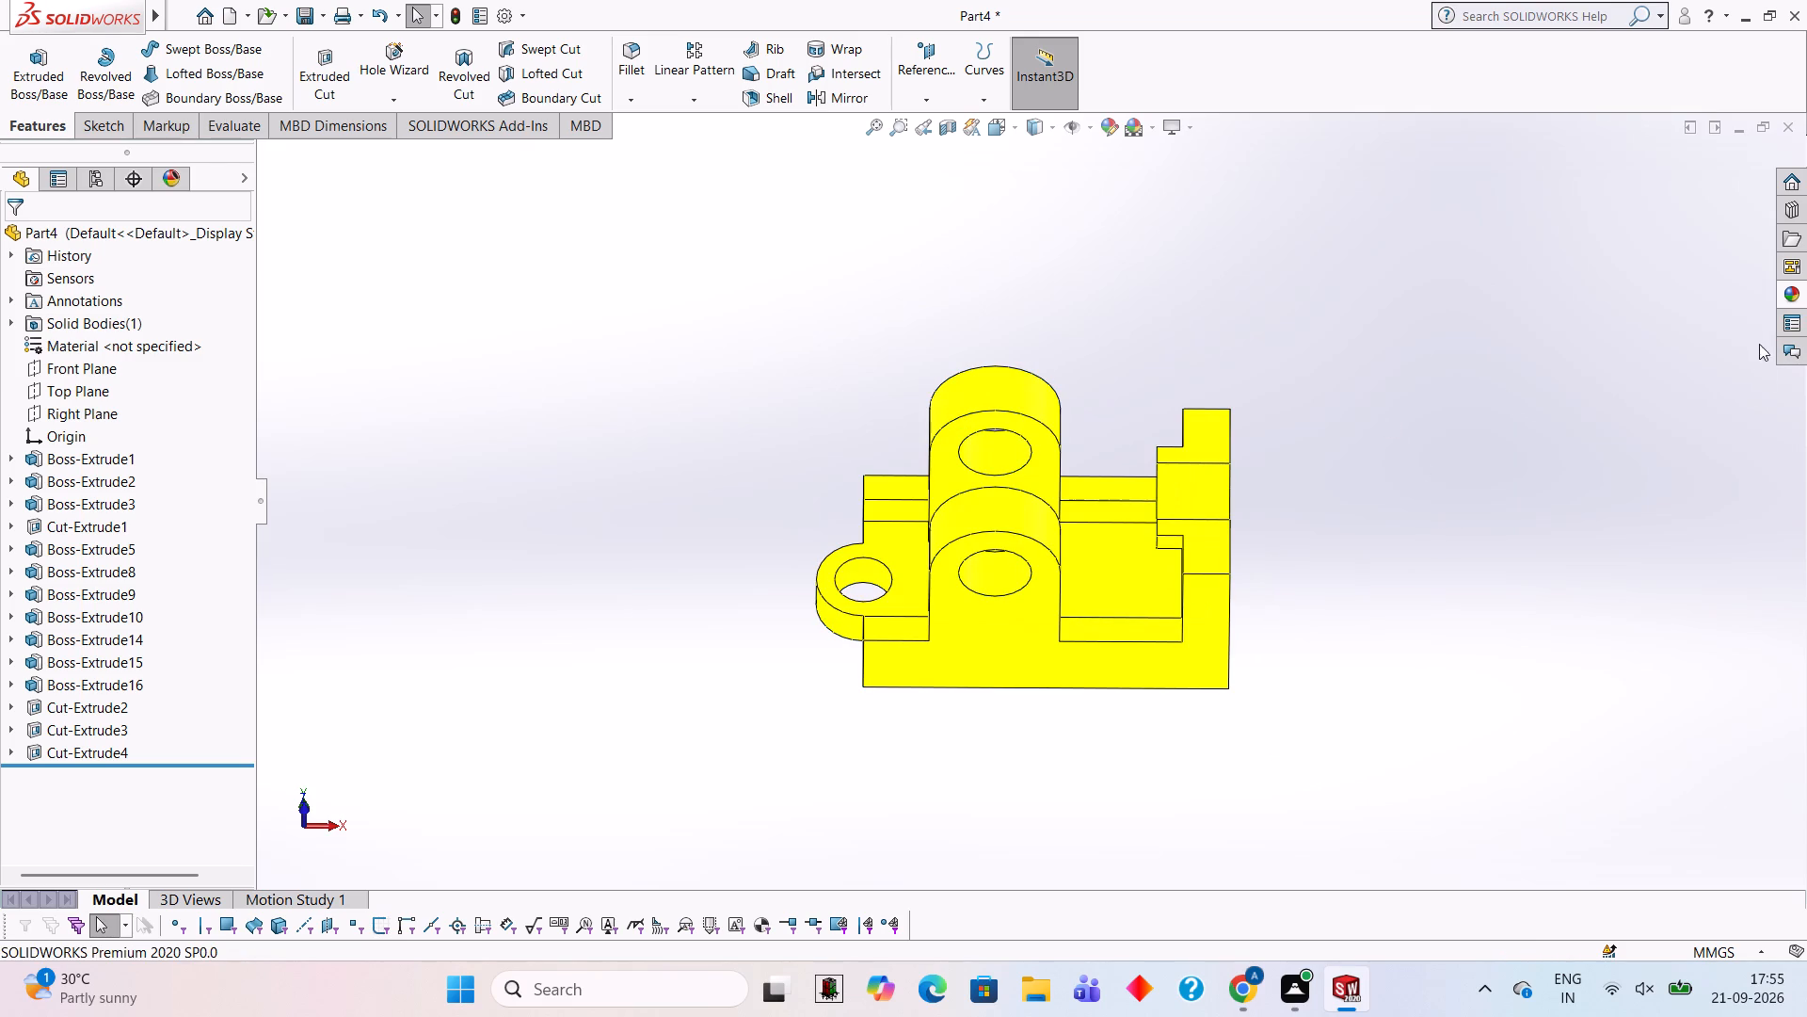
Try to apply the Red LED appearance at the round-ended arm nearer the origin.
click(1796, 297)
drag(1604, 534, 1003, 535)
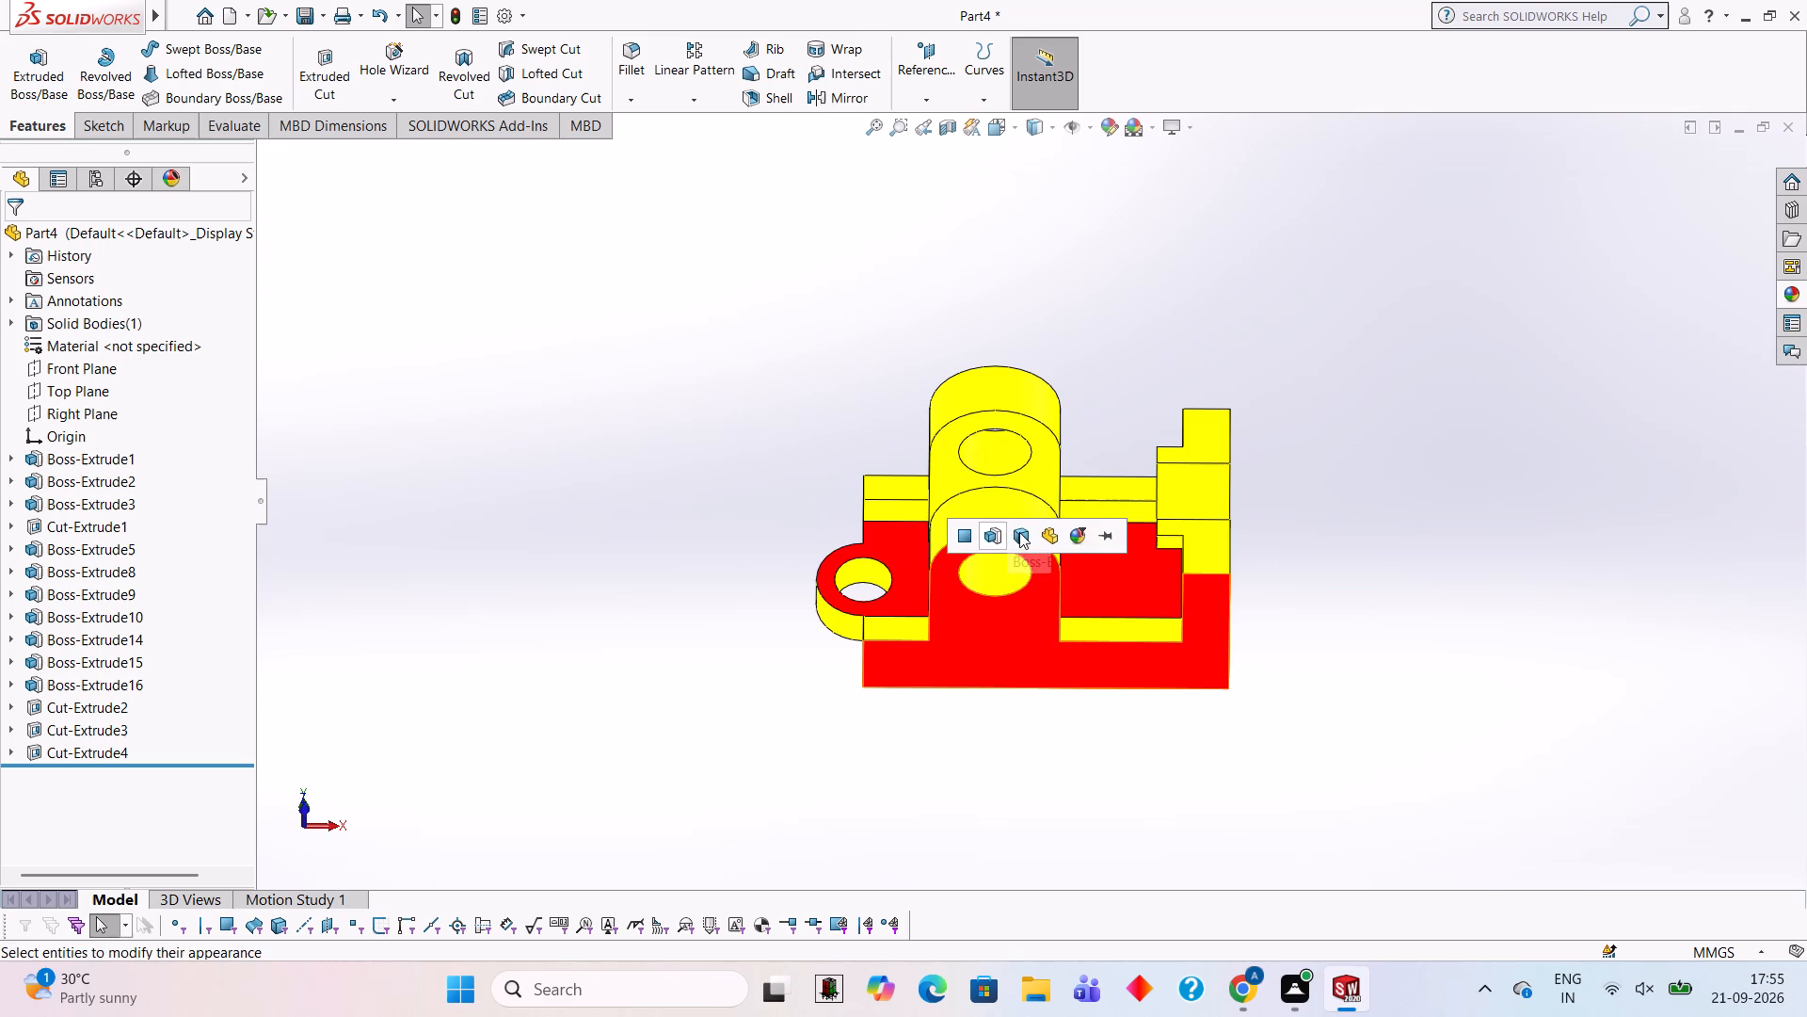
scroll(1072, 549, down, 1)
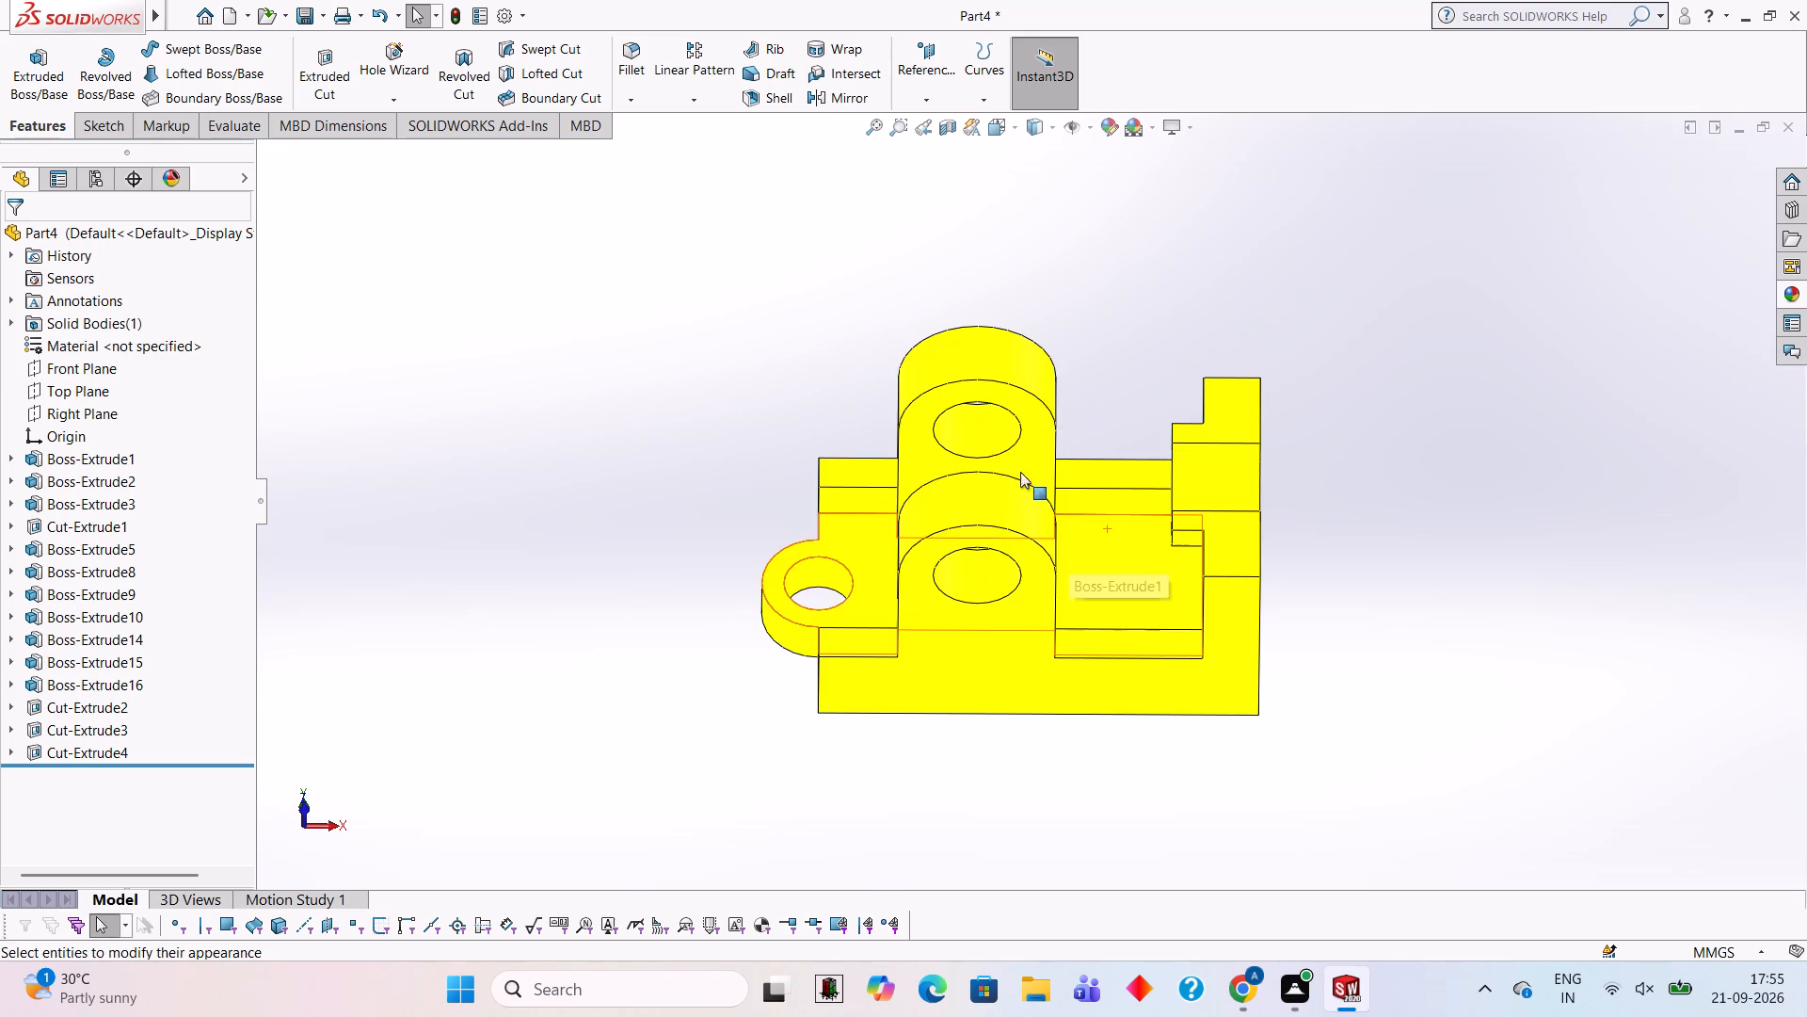
Apply the Red LED appearance to the extruded feature of the round-ended arm farther from the origin.
middle_drag(1115, 338, 1122, 422)
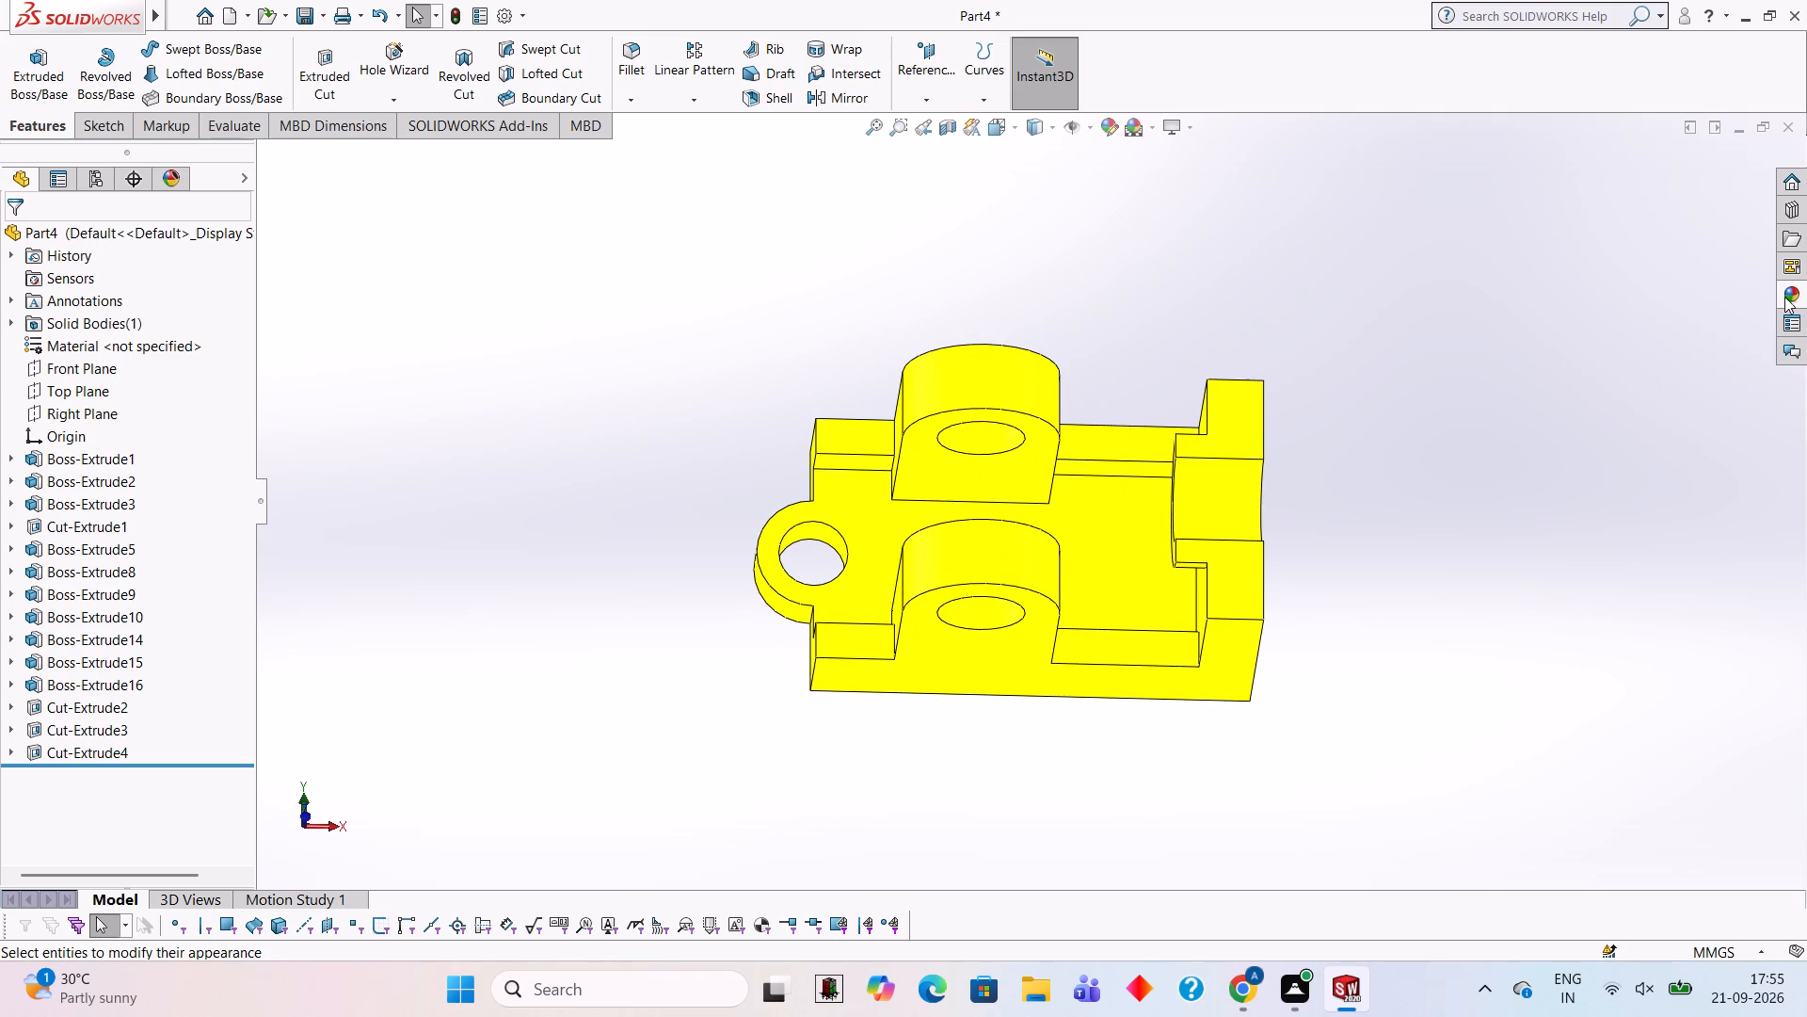
click(1799, 297)
drag(1609, 478, 1015, 347)
click(1015, 347)
Apply the Red LED appearance to the extruded feature of the round-ended arm nearer the origin.
middle_drag(1076, 294, 1071, 522)
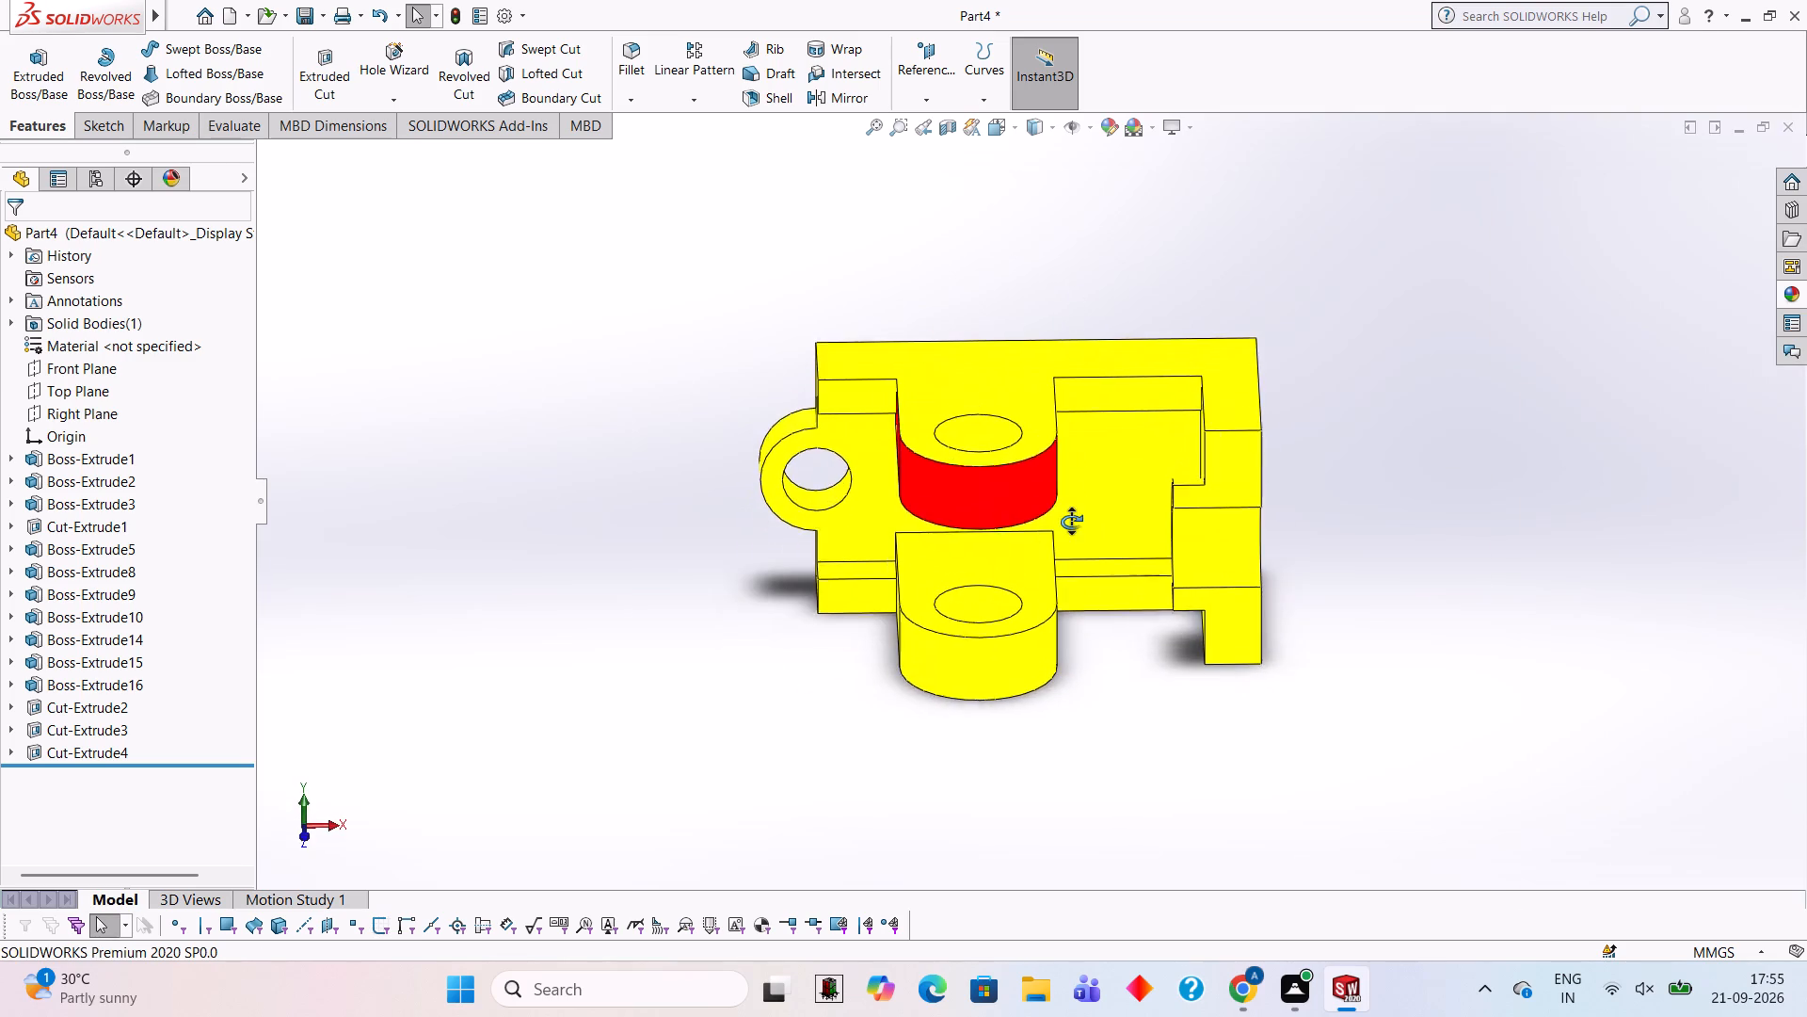
middle_drag(1071, 522, 1058, 312)
middle_click(1401, 570)
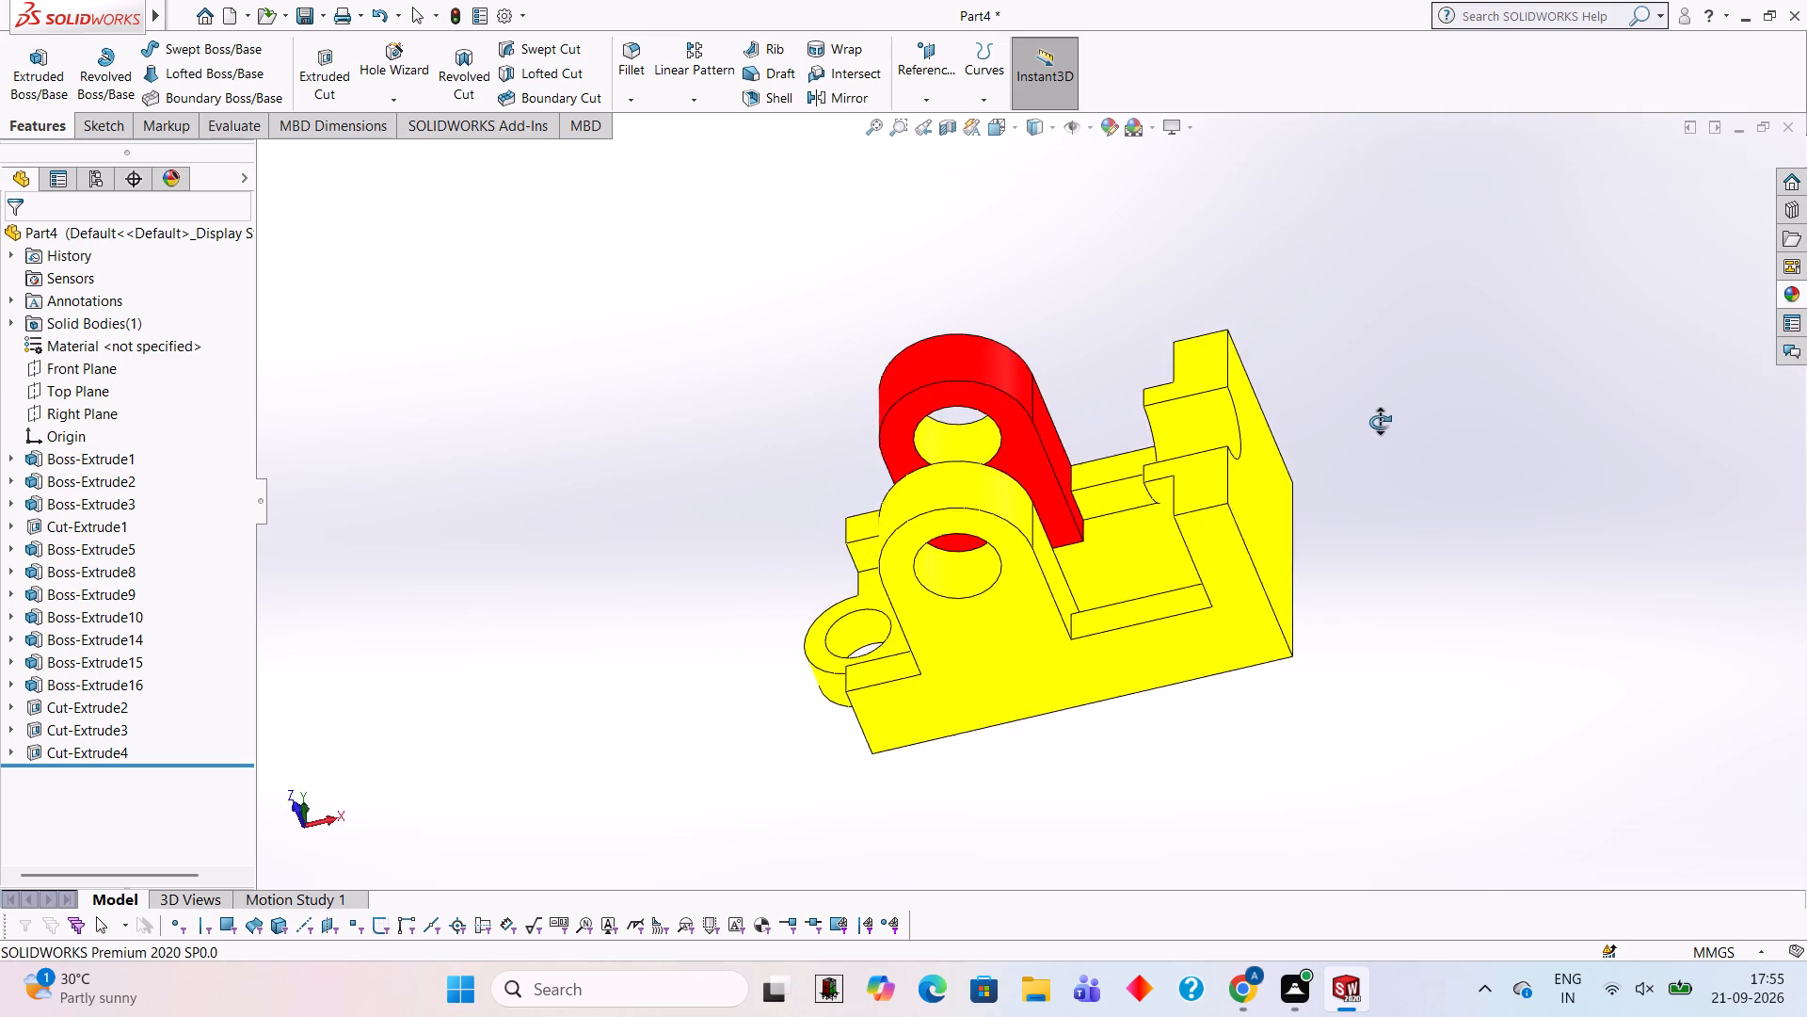
click(1798, 298)
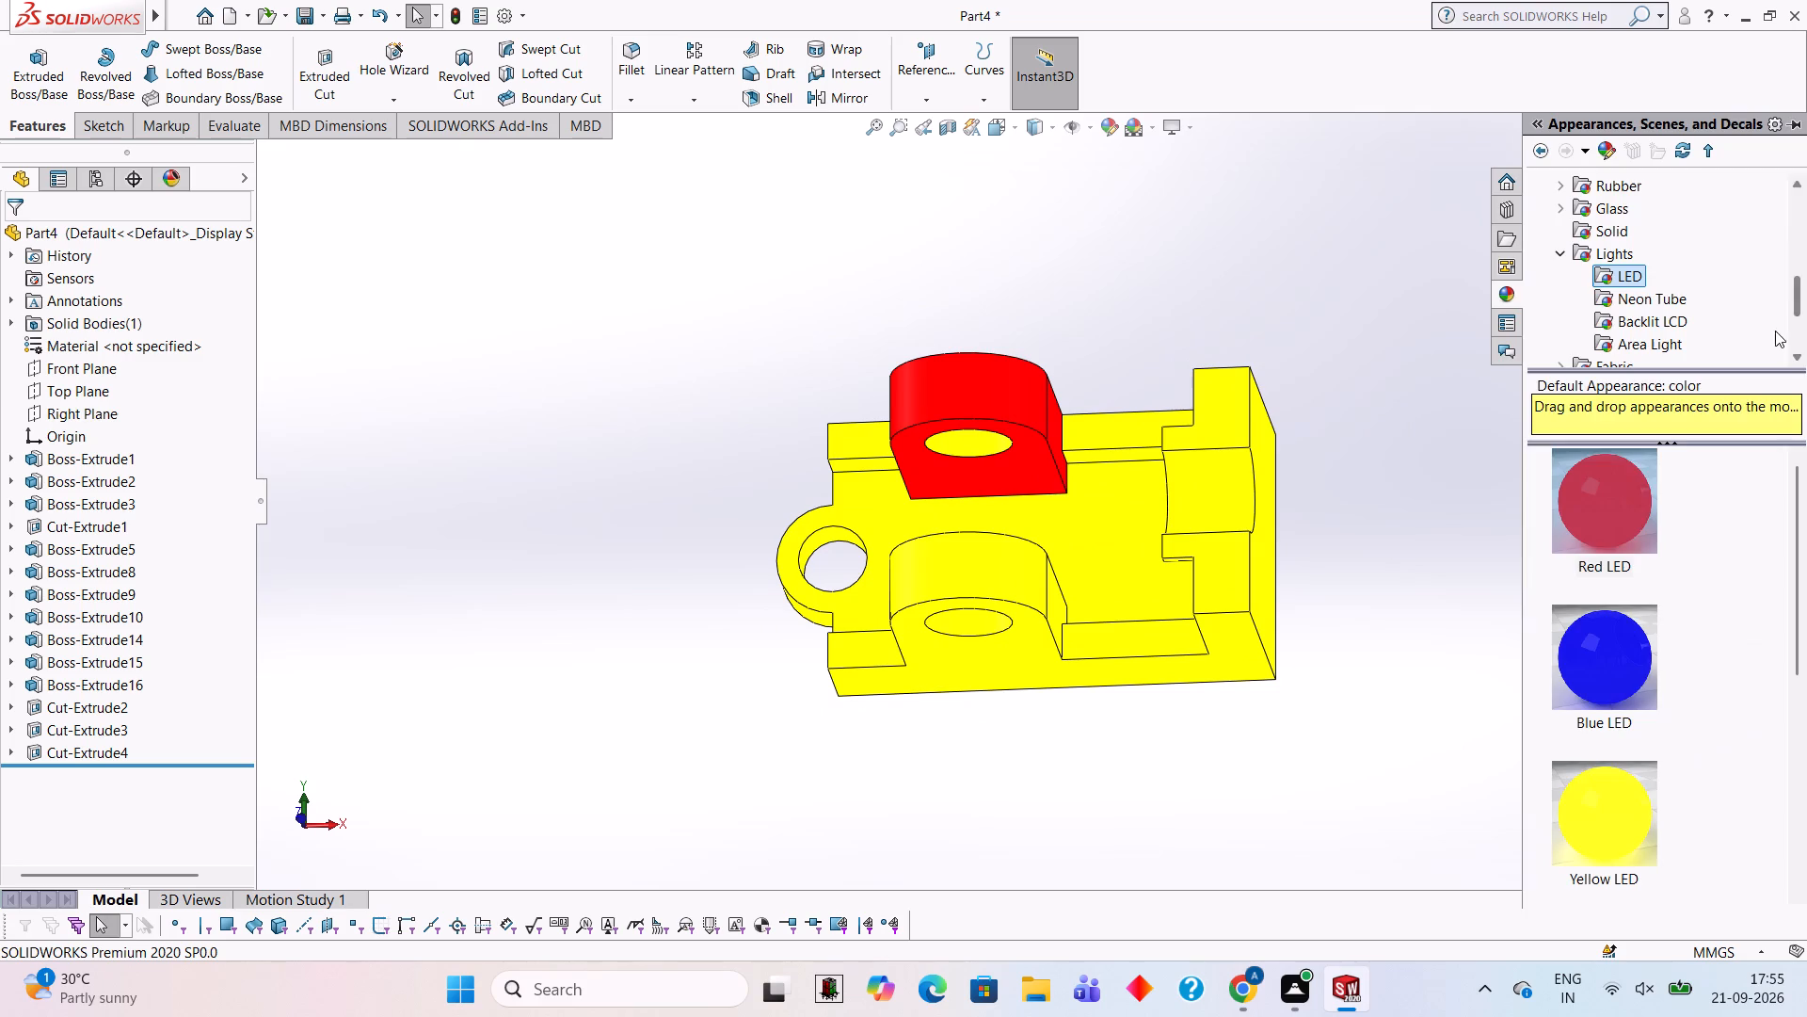
drag(1627, 493, 1001, 537)
click(1001, 537)
Examine the coloured arms and the rest of the part from several angles.
middle_drag(1215, 301, 1237, 427)
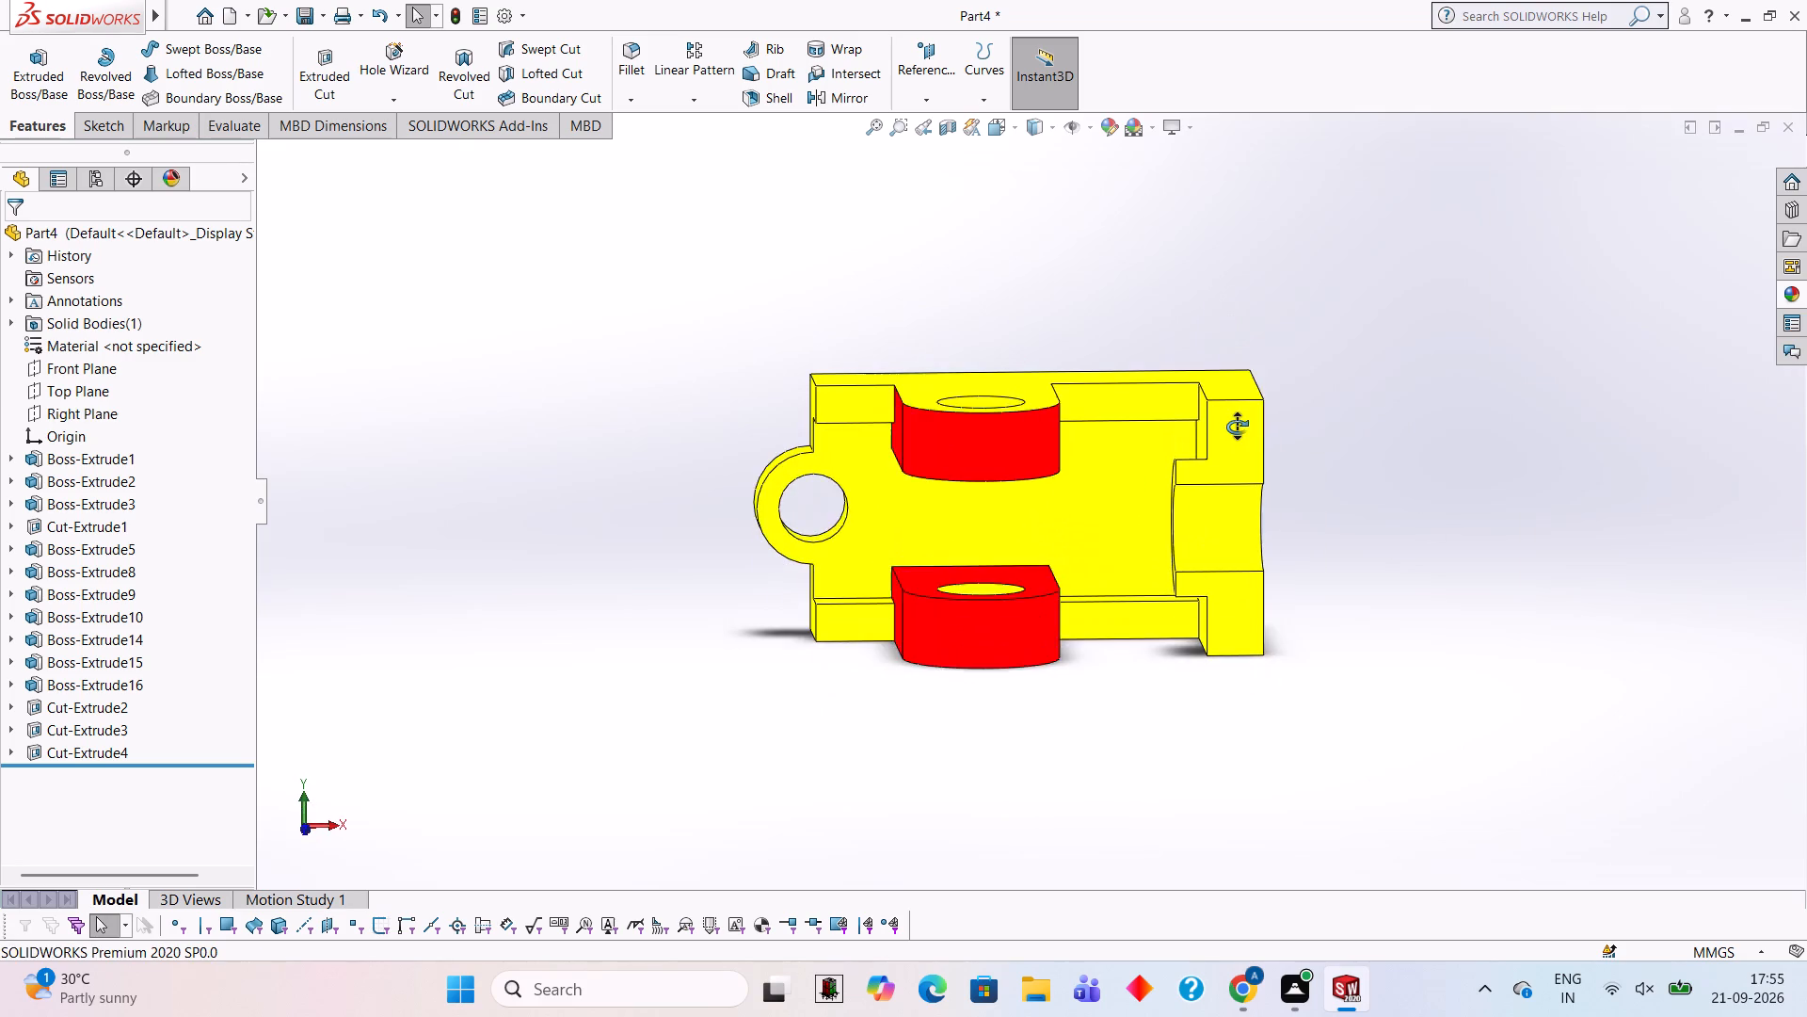
middle_drag(1237, 427, 1236, 347)
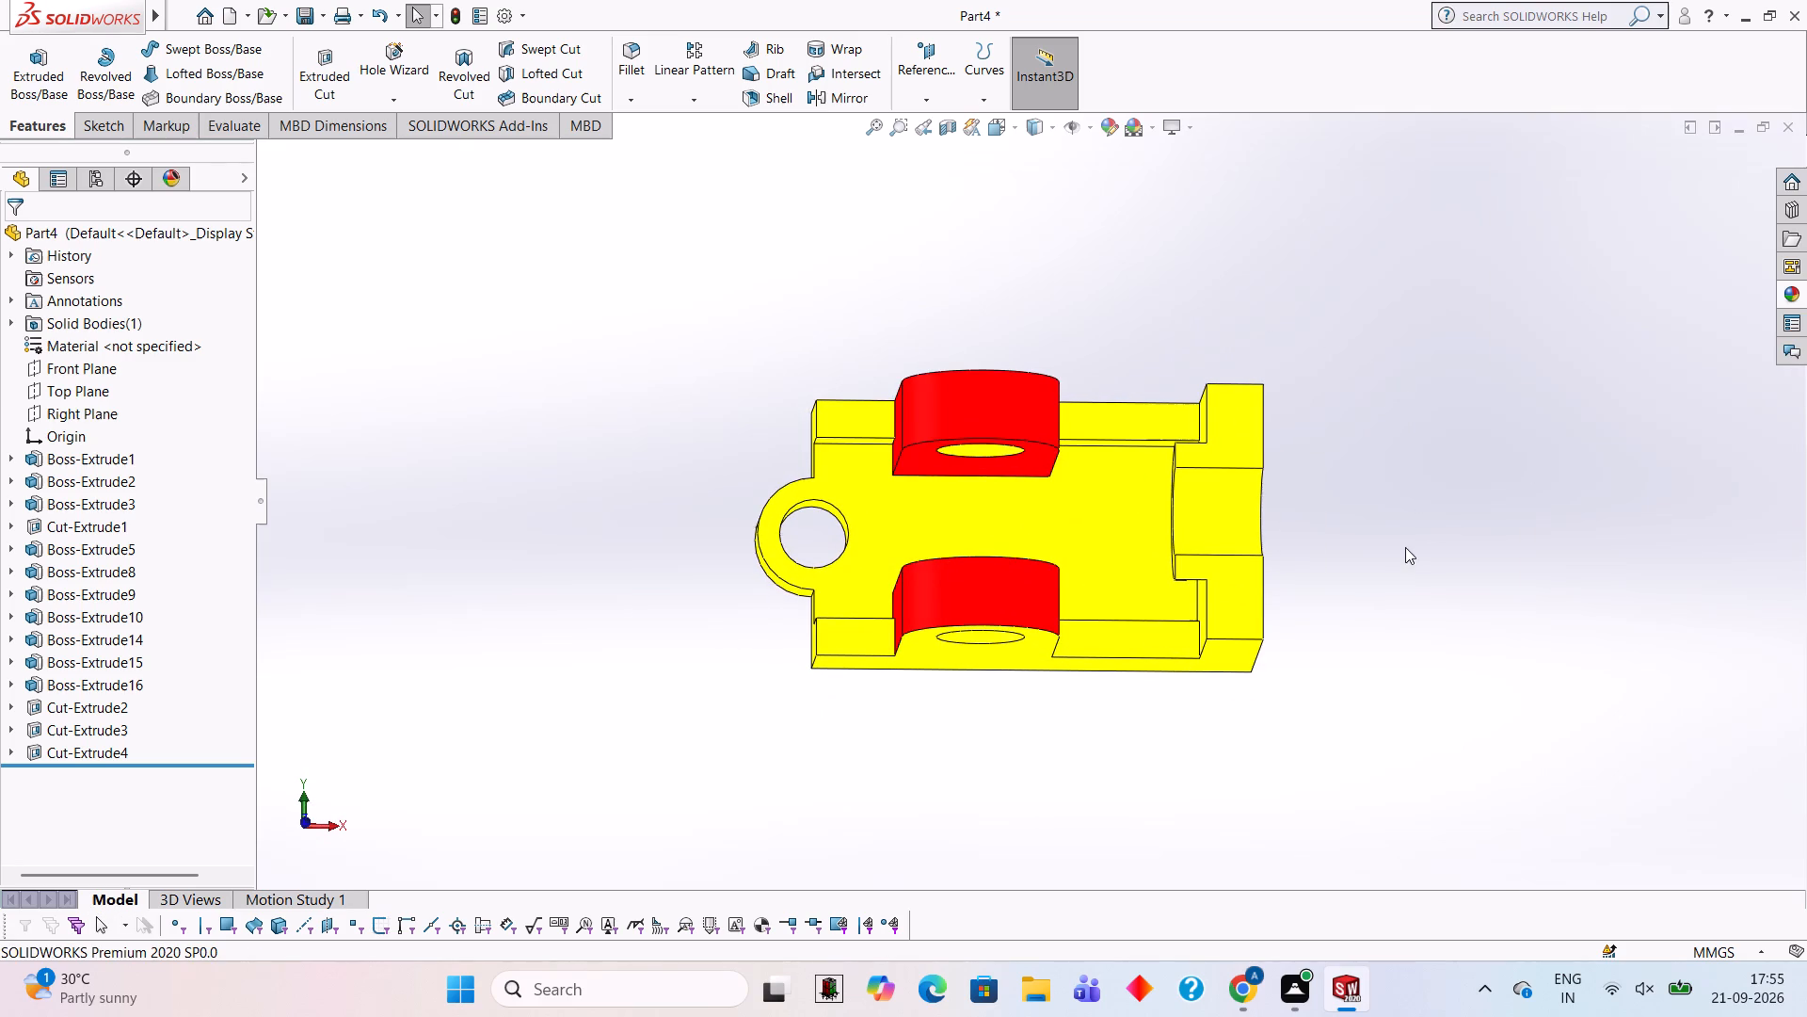
middle_drag(1403, 508, 1416, 413)
scroll(1417, 412, up, 1)
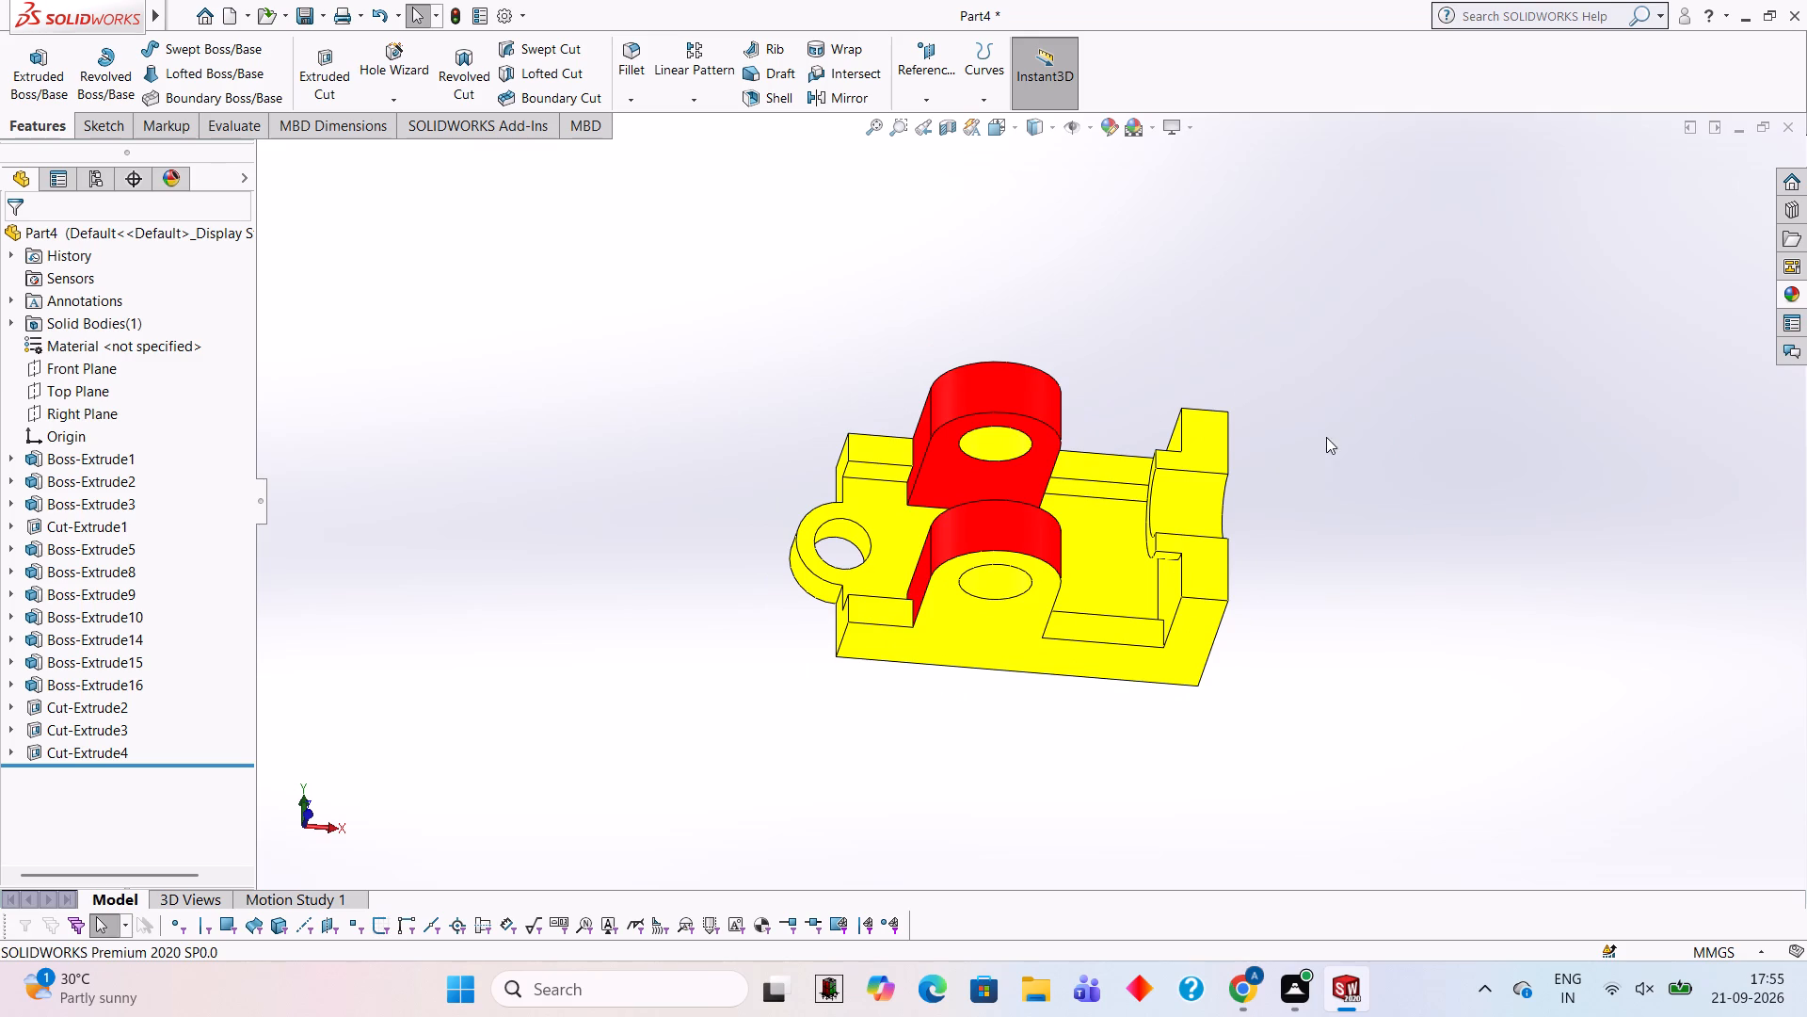
middle_drag(1343, 609, 1345, 527)
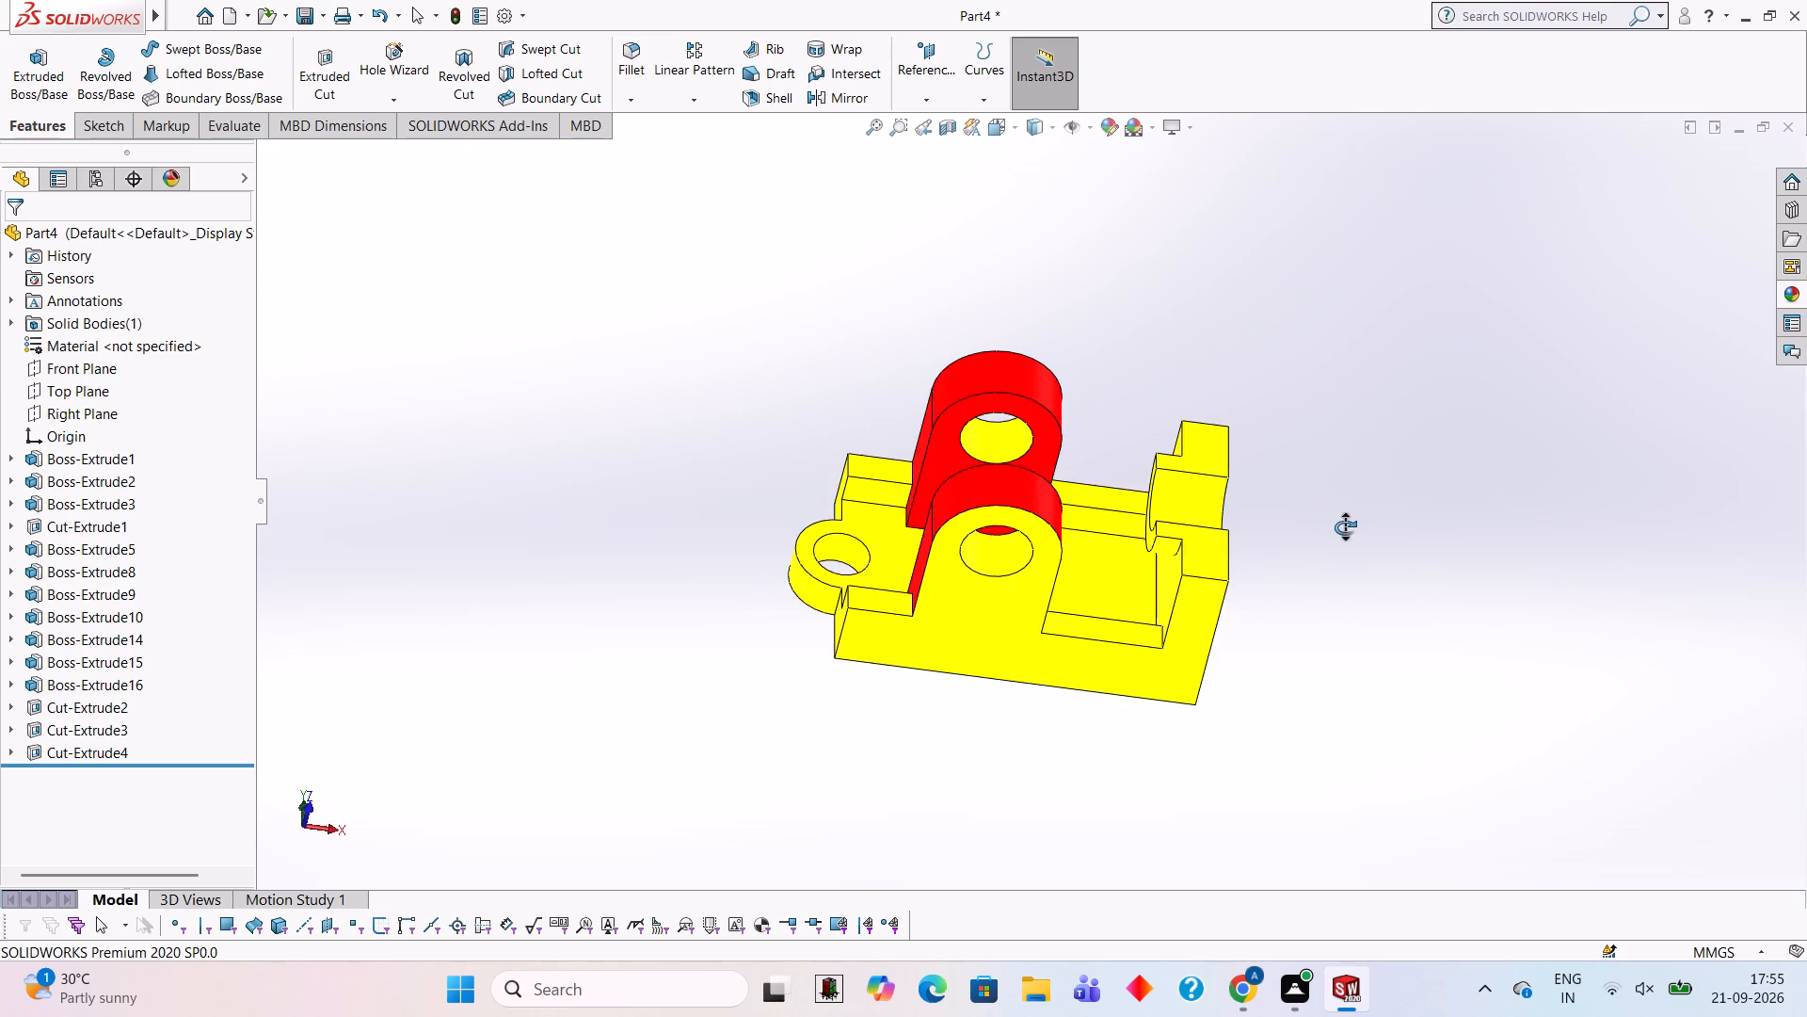
middle_drag(1345, 527, 1380, 525)
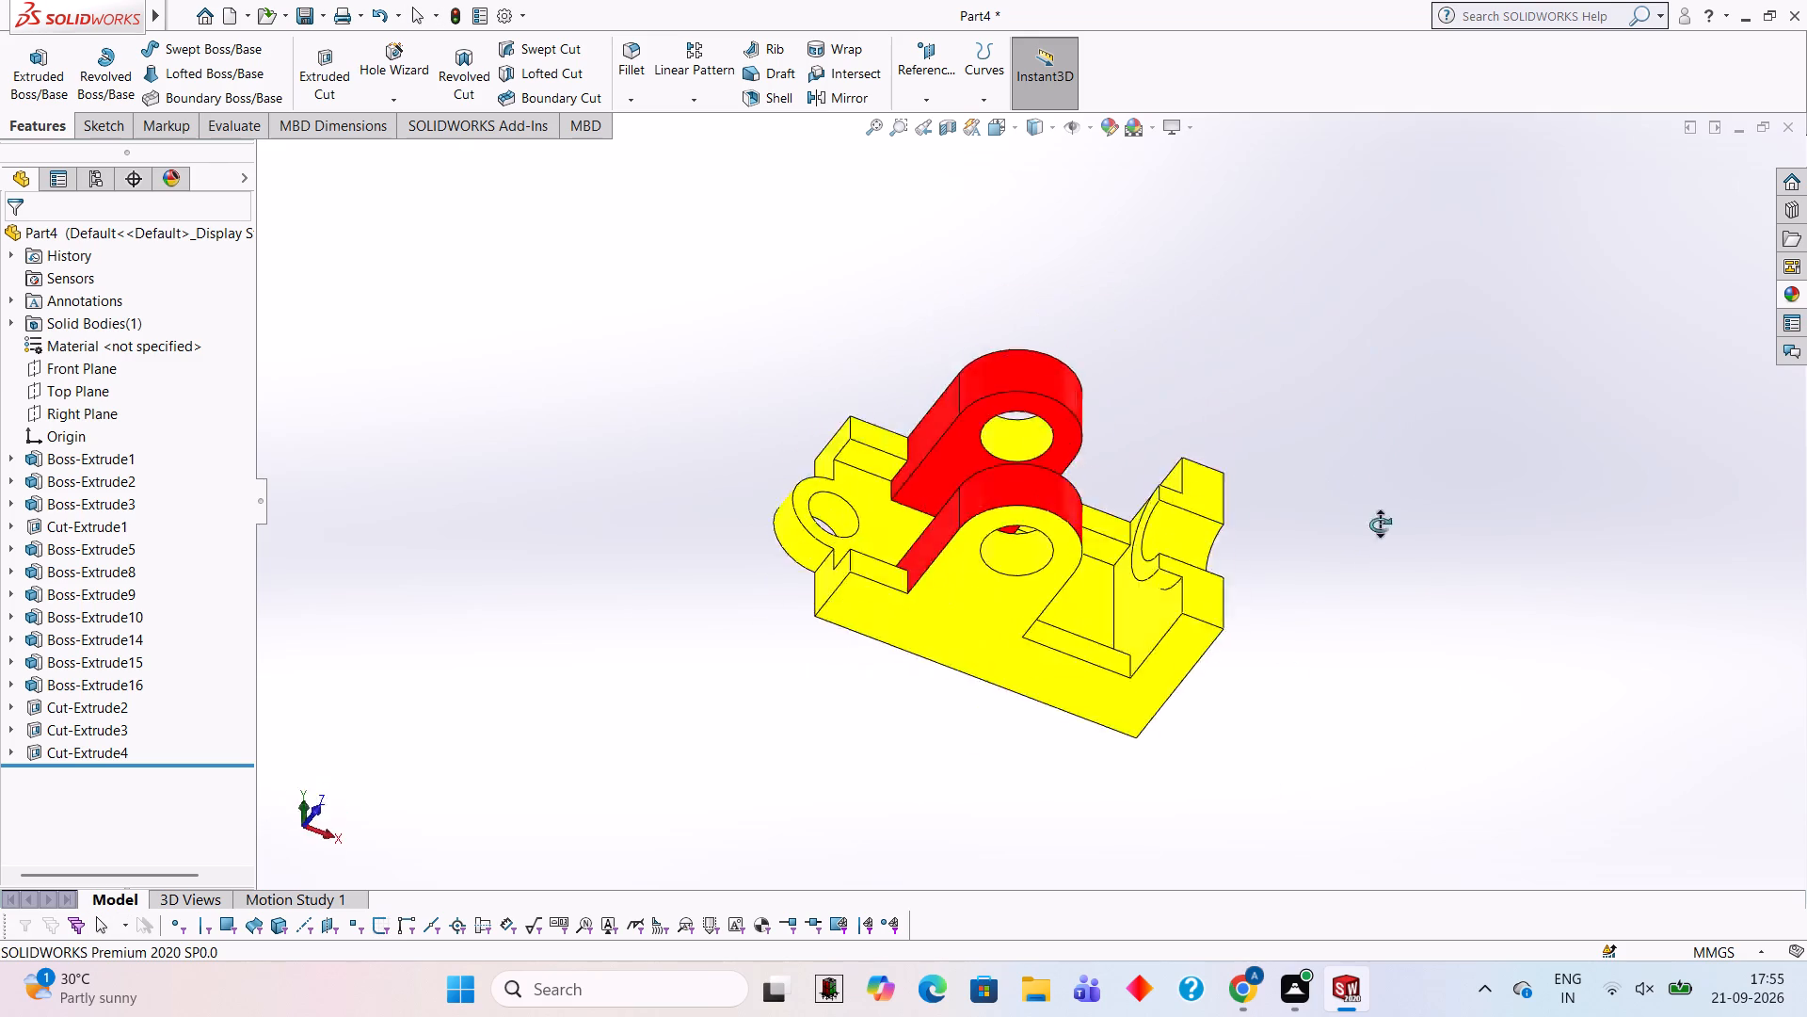
middle_drag(1380, 525, 1373, 637)
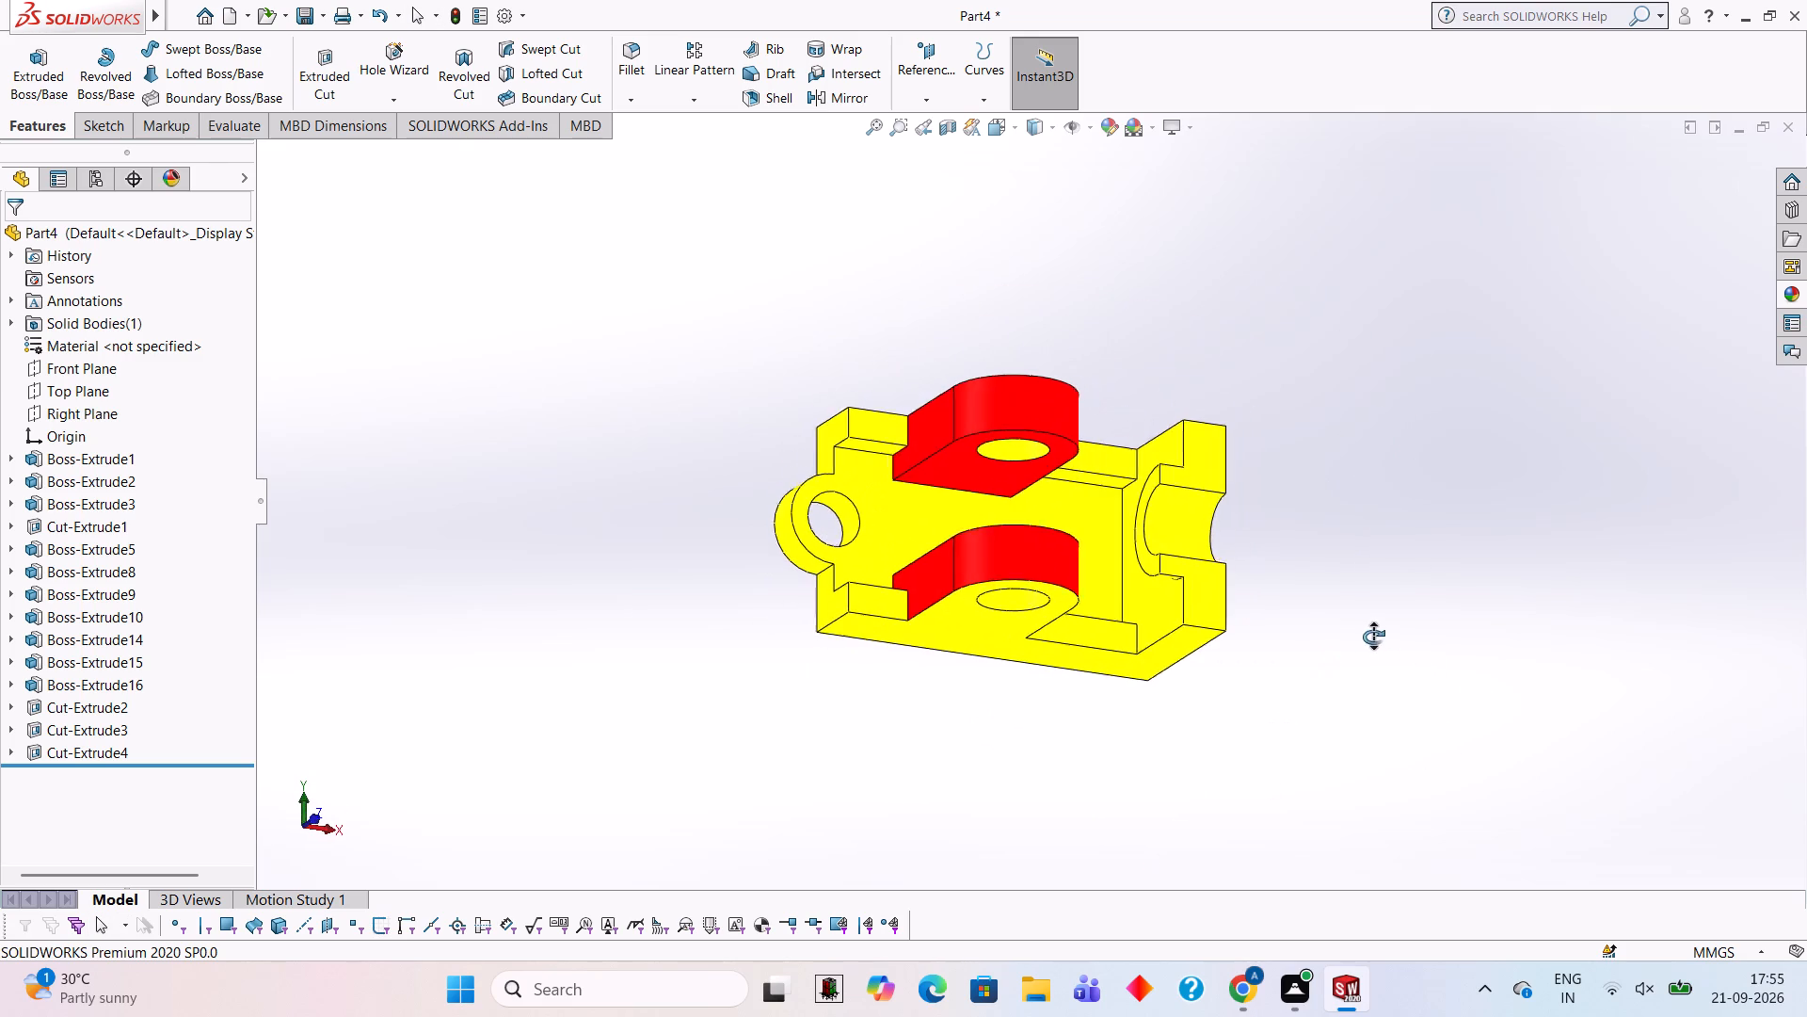
middle_drag(1373, 637, 1373, 636)
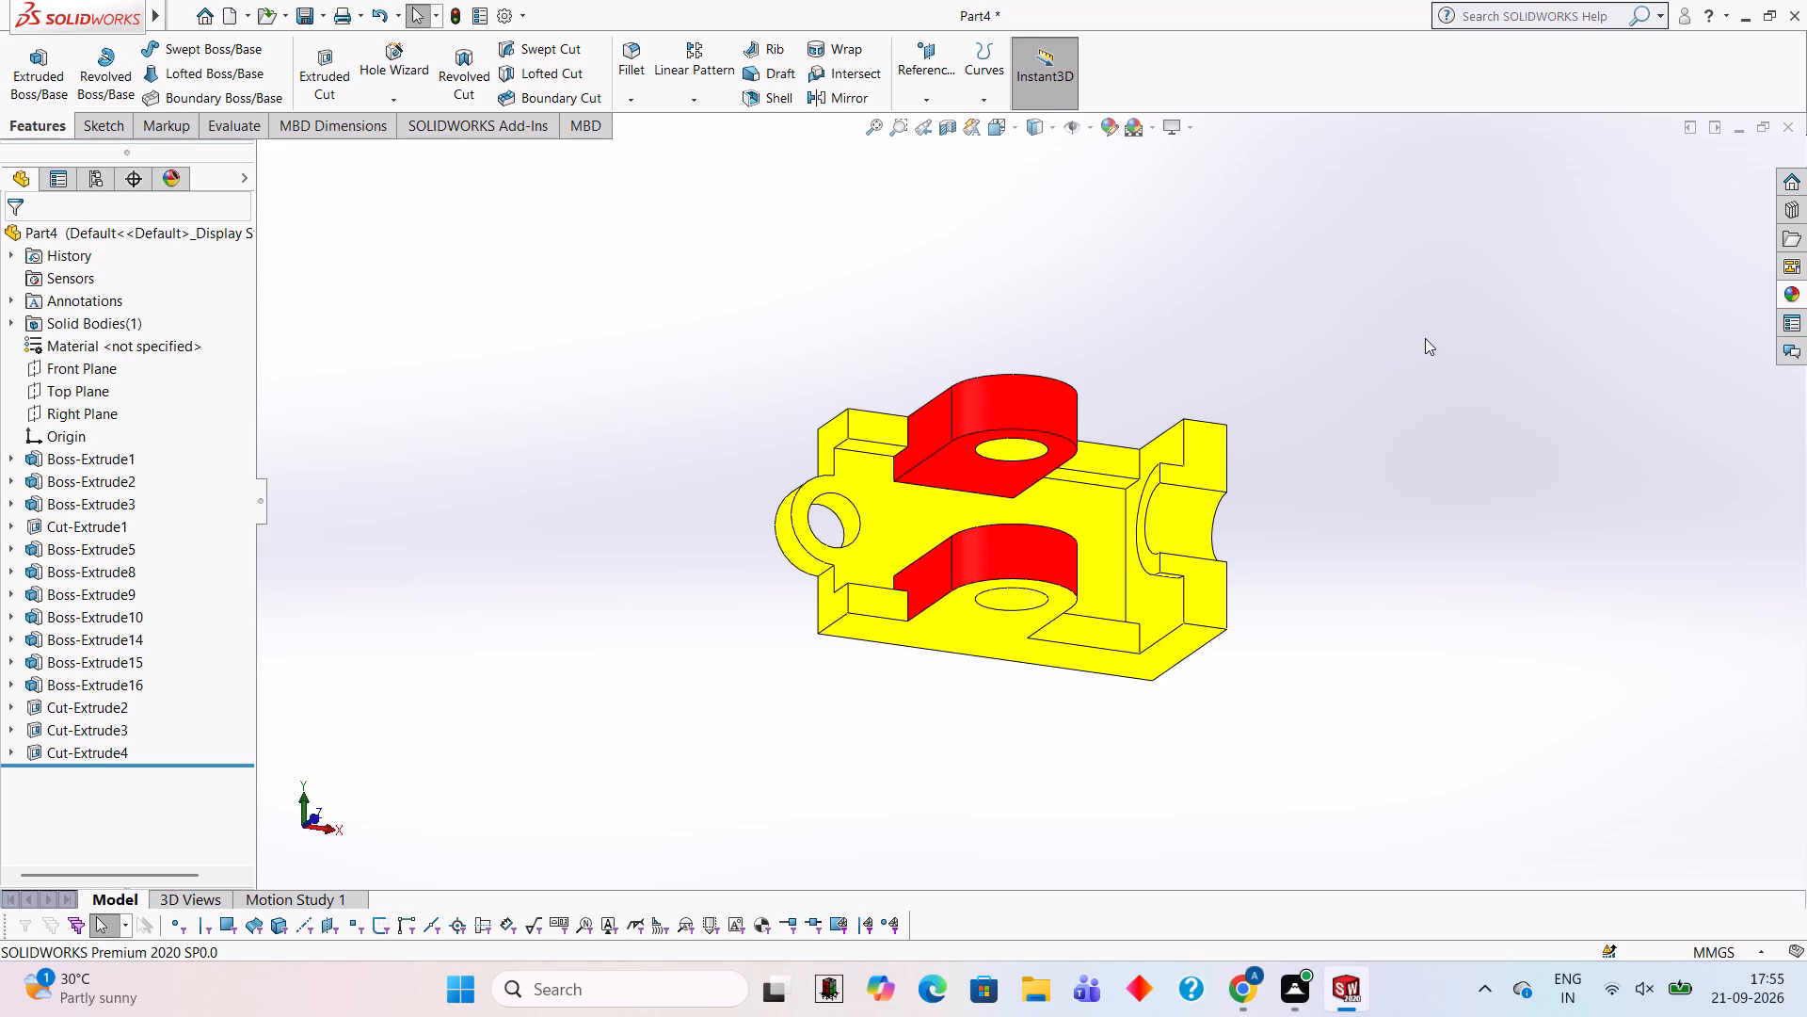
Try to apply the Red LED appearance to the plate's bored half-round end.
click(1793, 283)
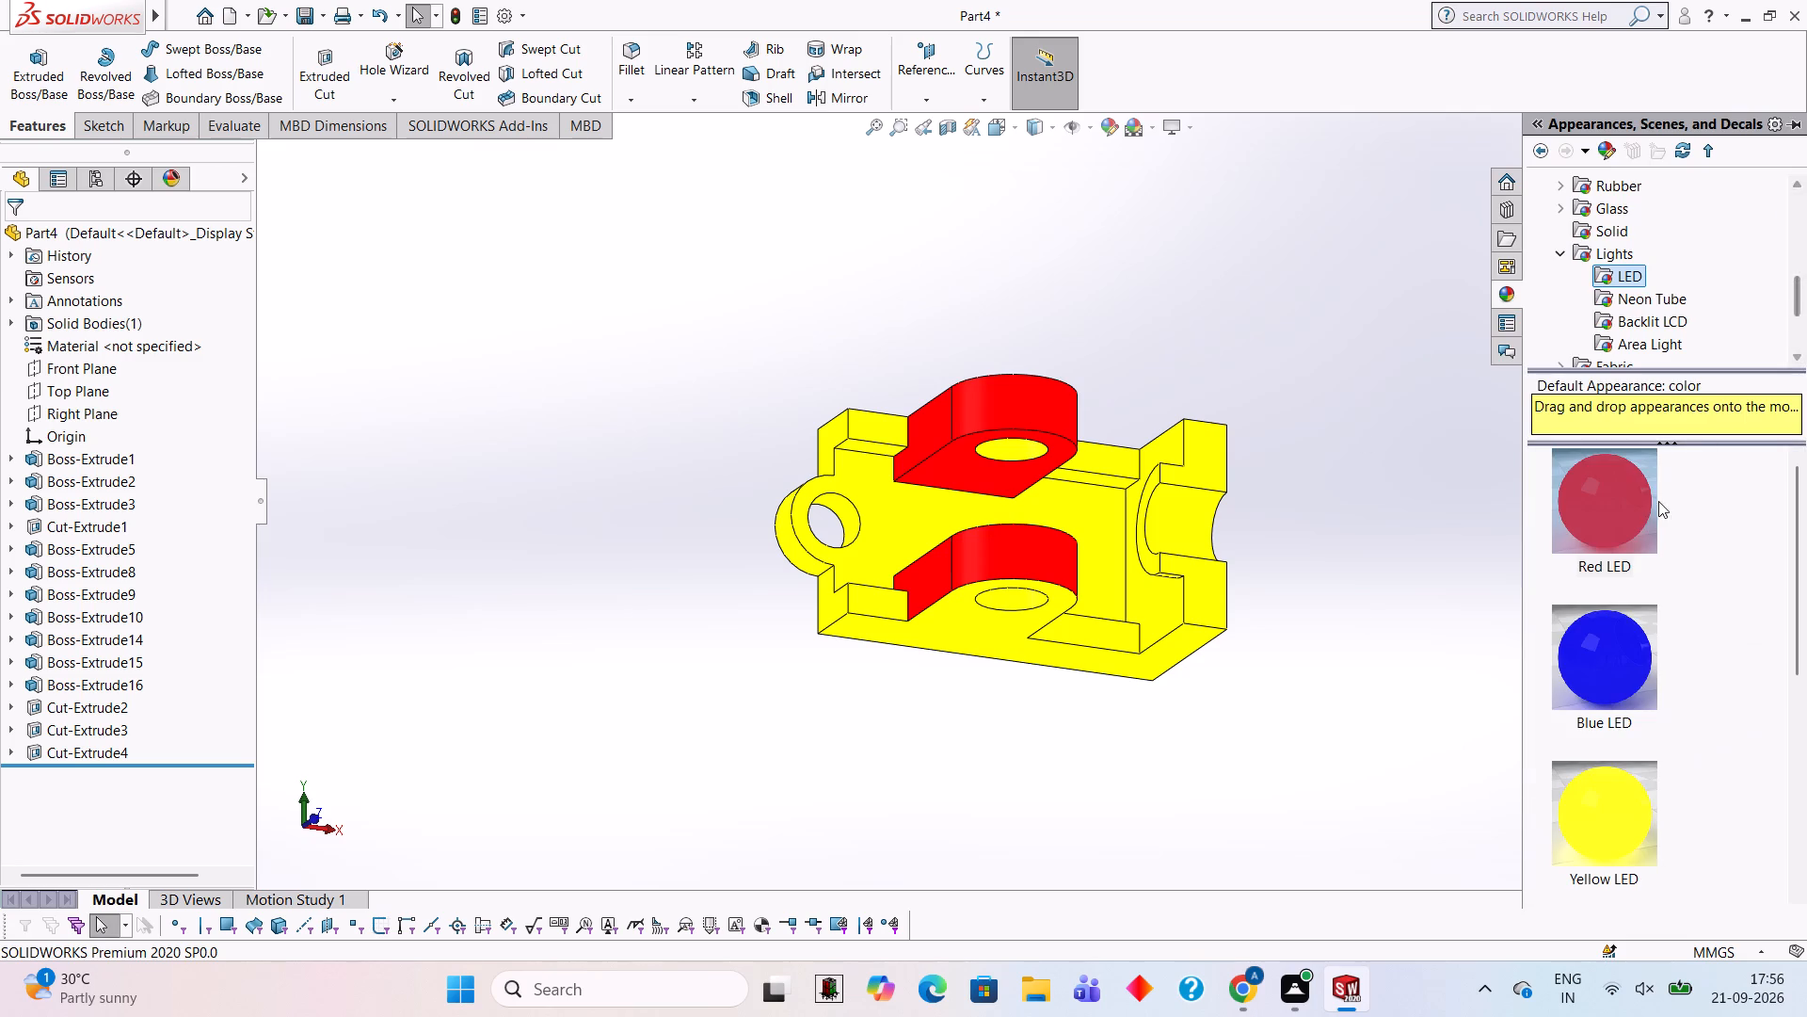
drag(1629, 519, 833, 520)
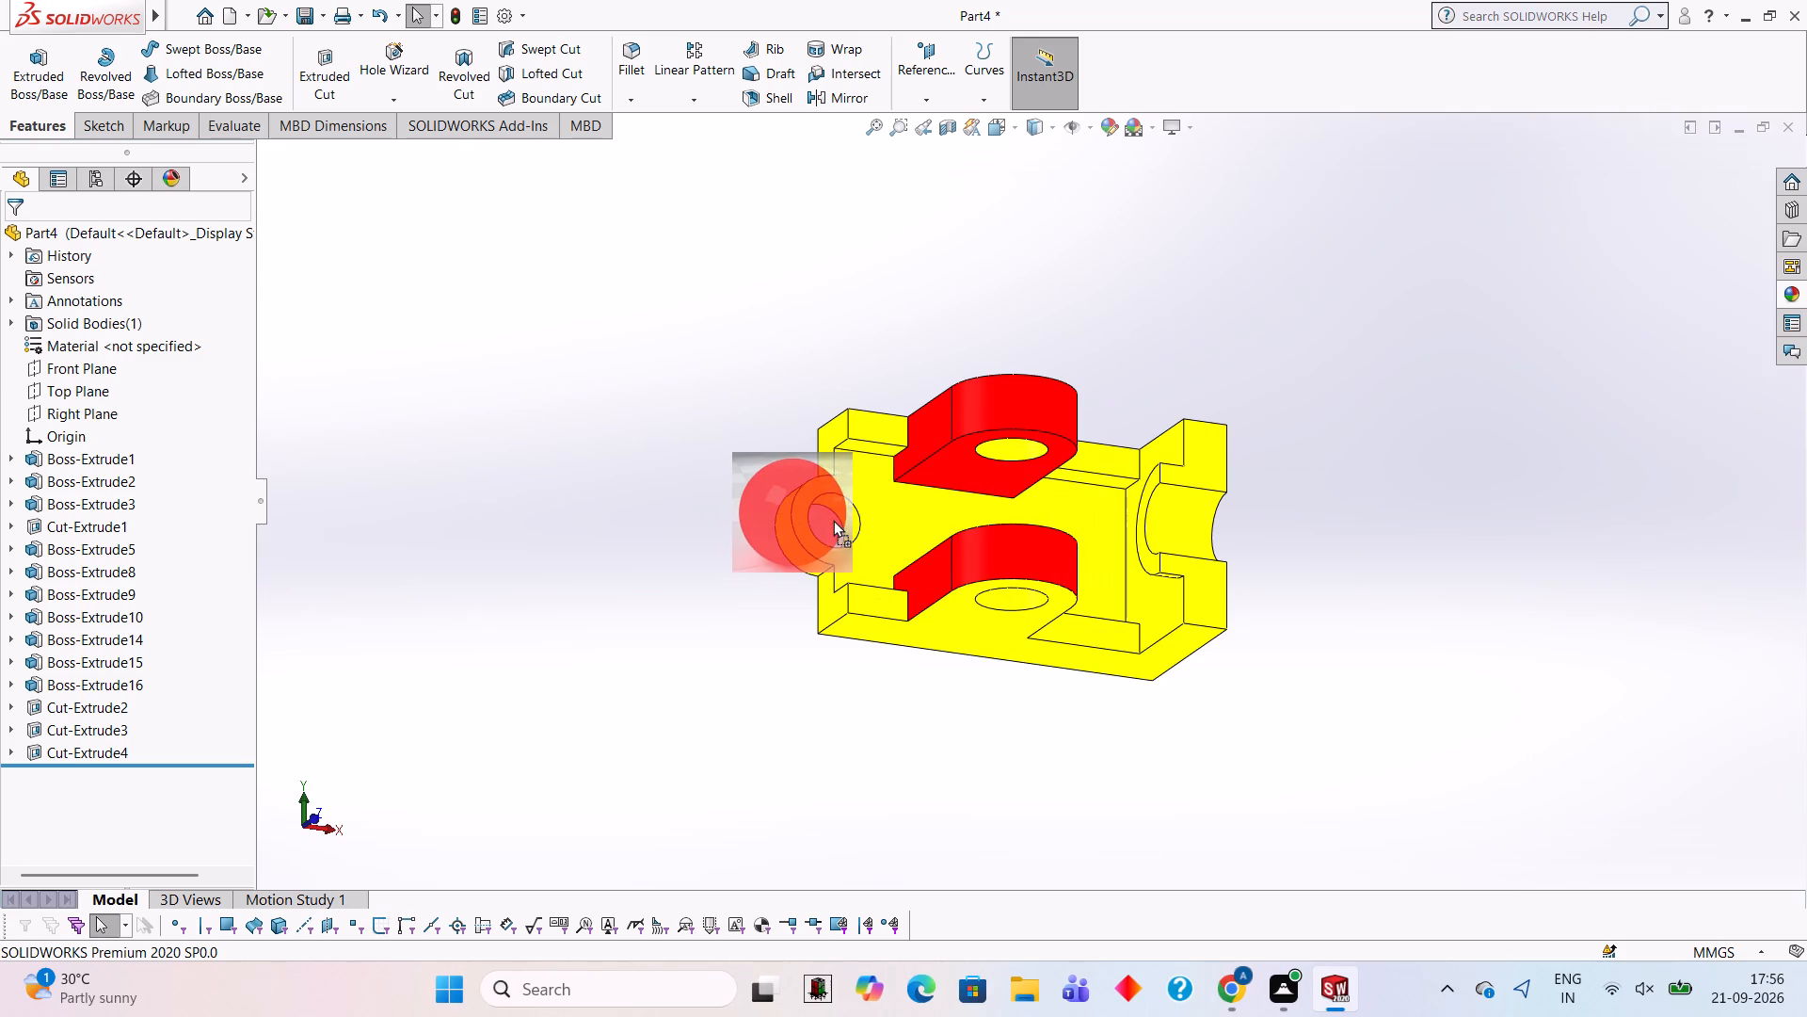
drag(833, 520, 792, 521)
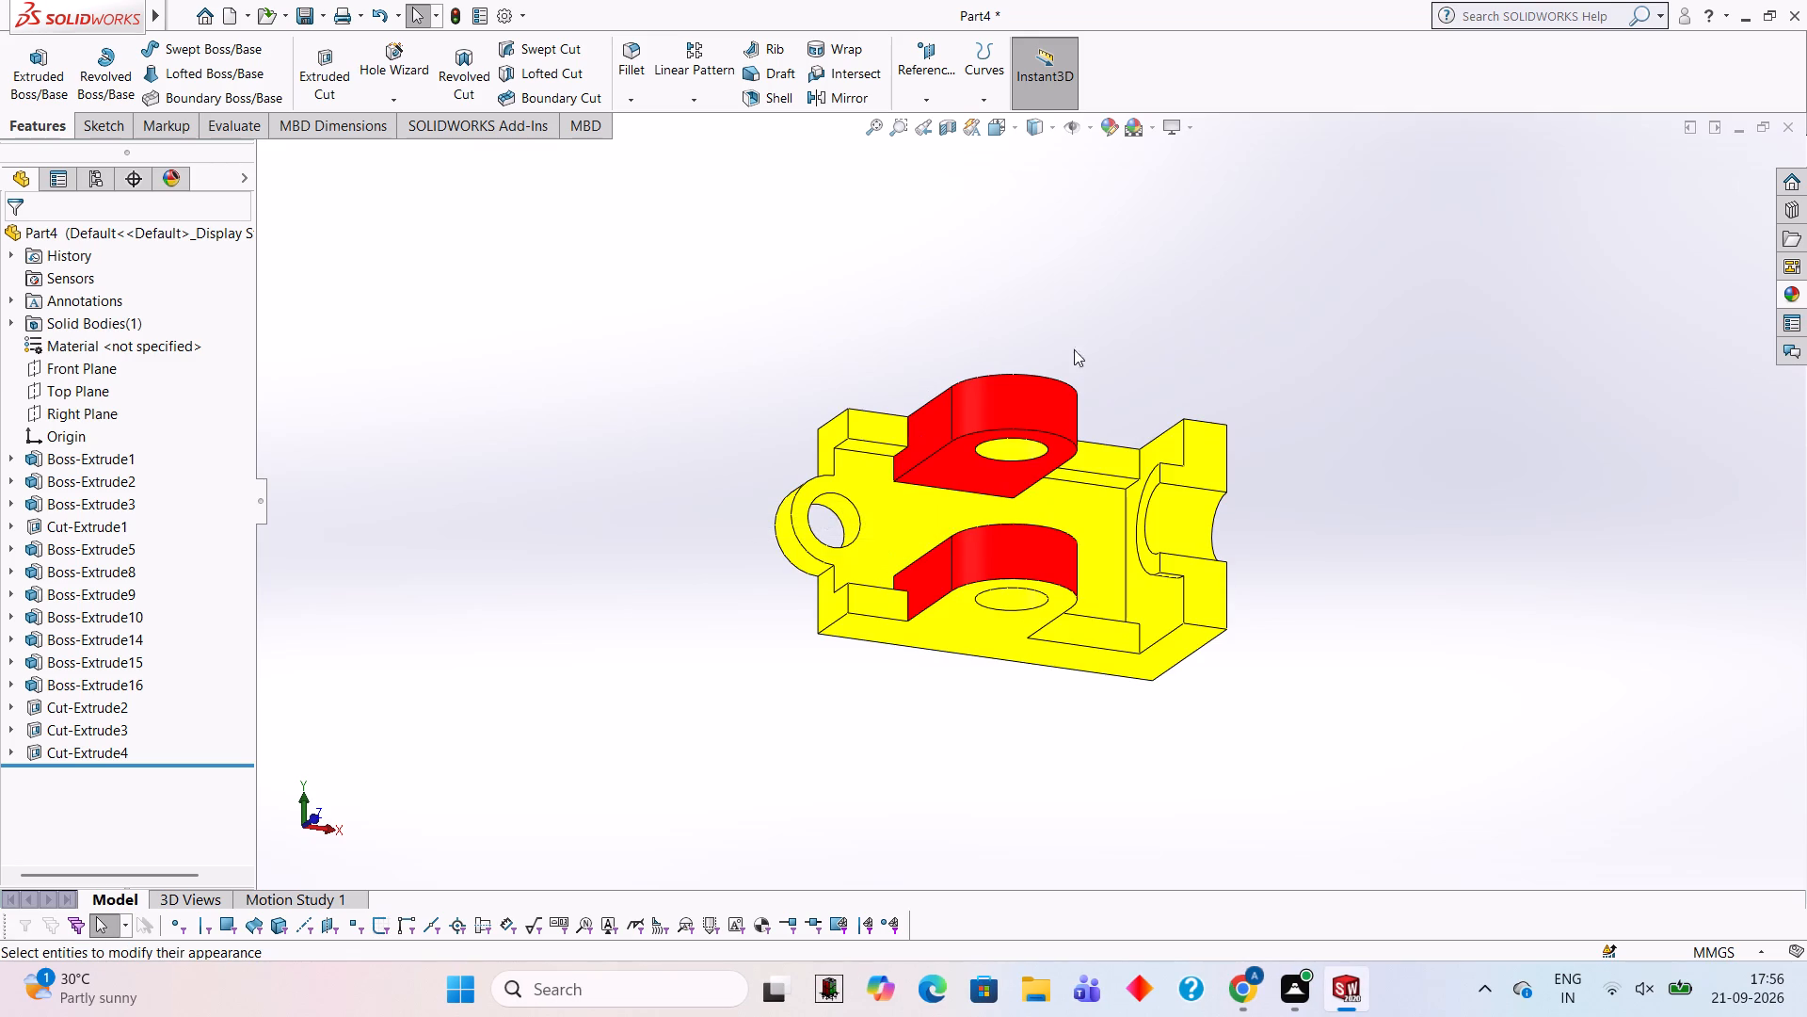
Apply the Blue LED appearance to the 28 mm hole cut in the arm farther from the origin.
middle_drag(1342, 357, 1331, 282)
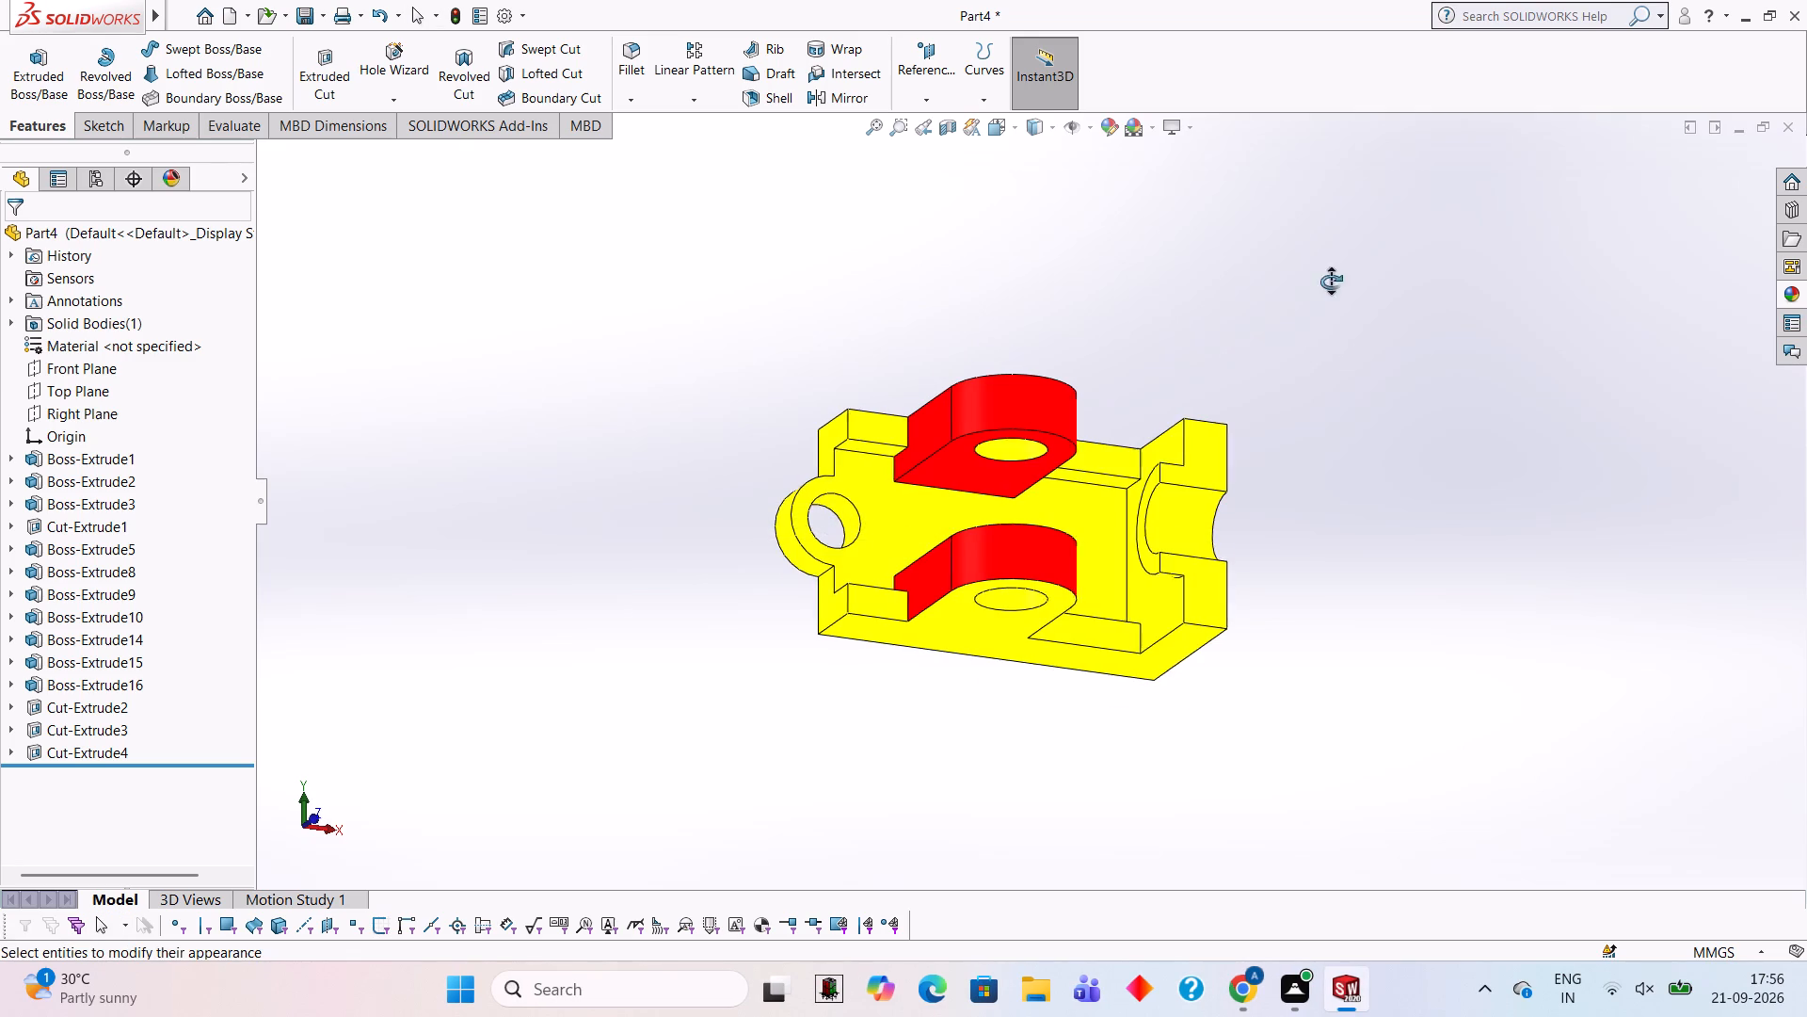
middle_drag(1331, 282, 1399, 704)
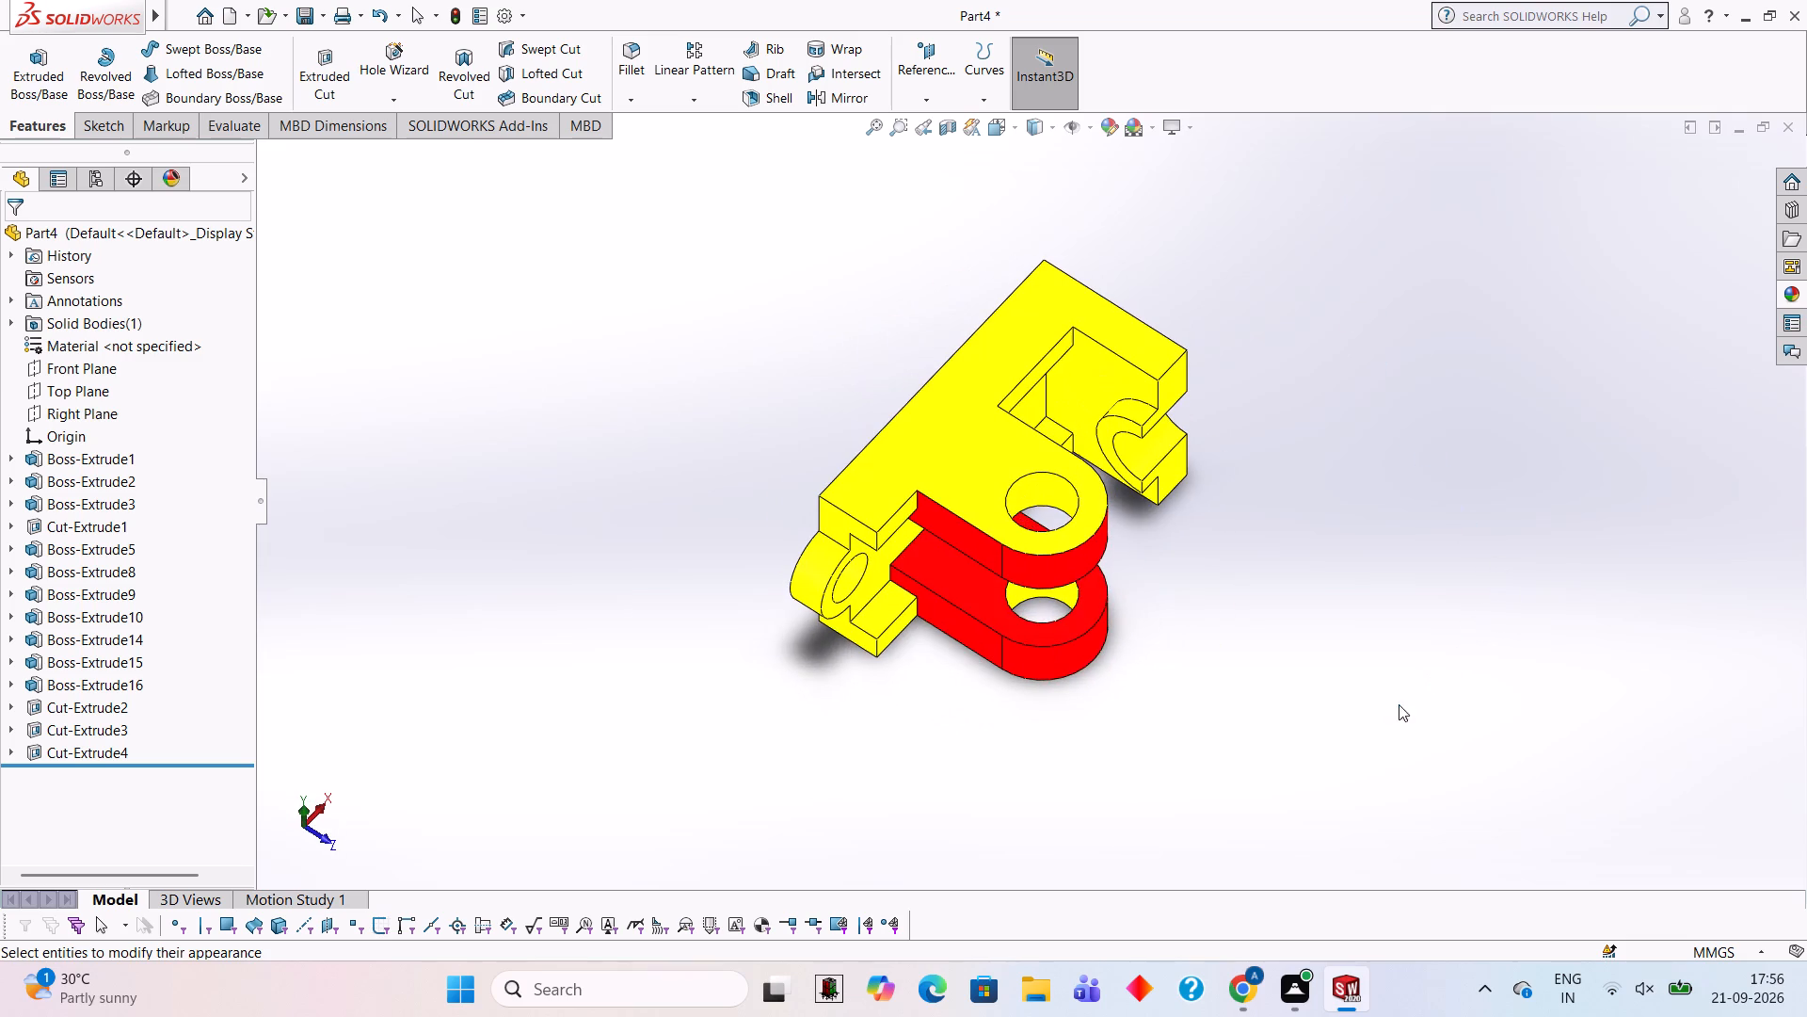
click(1800, 287)
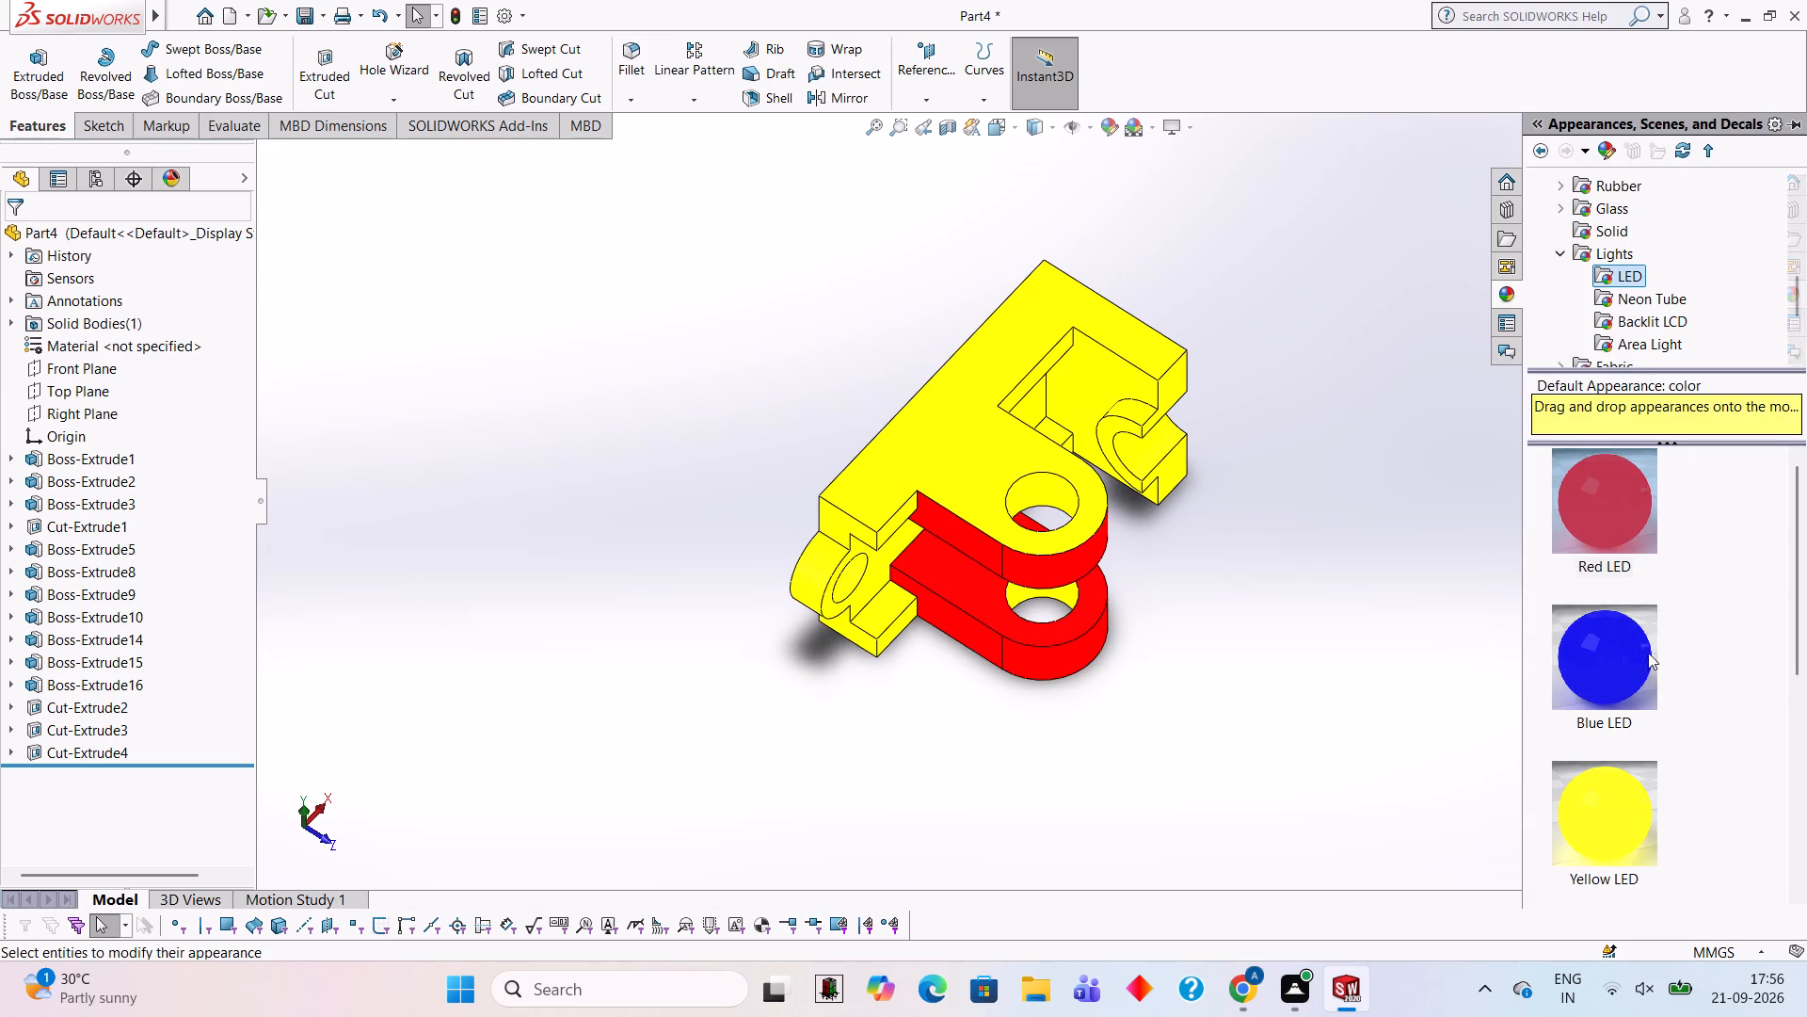
drag(1632, 673, 1068, 492)
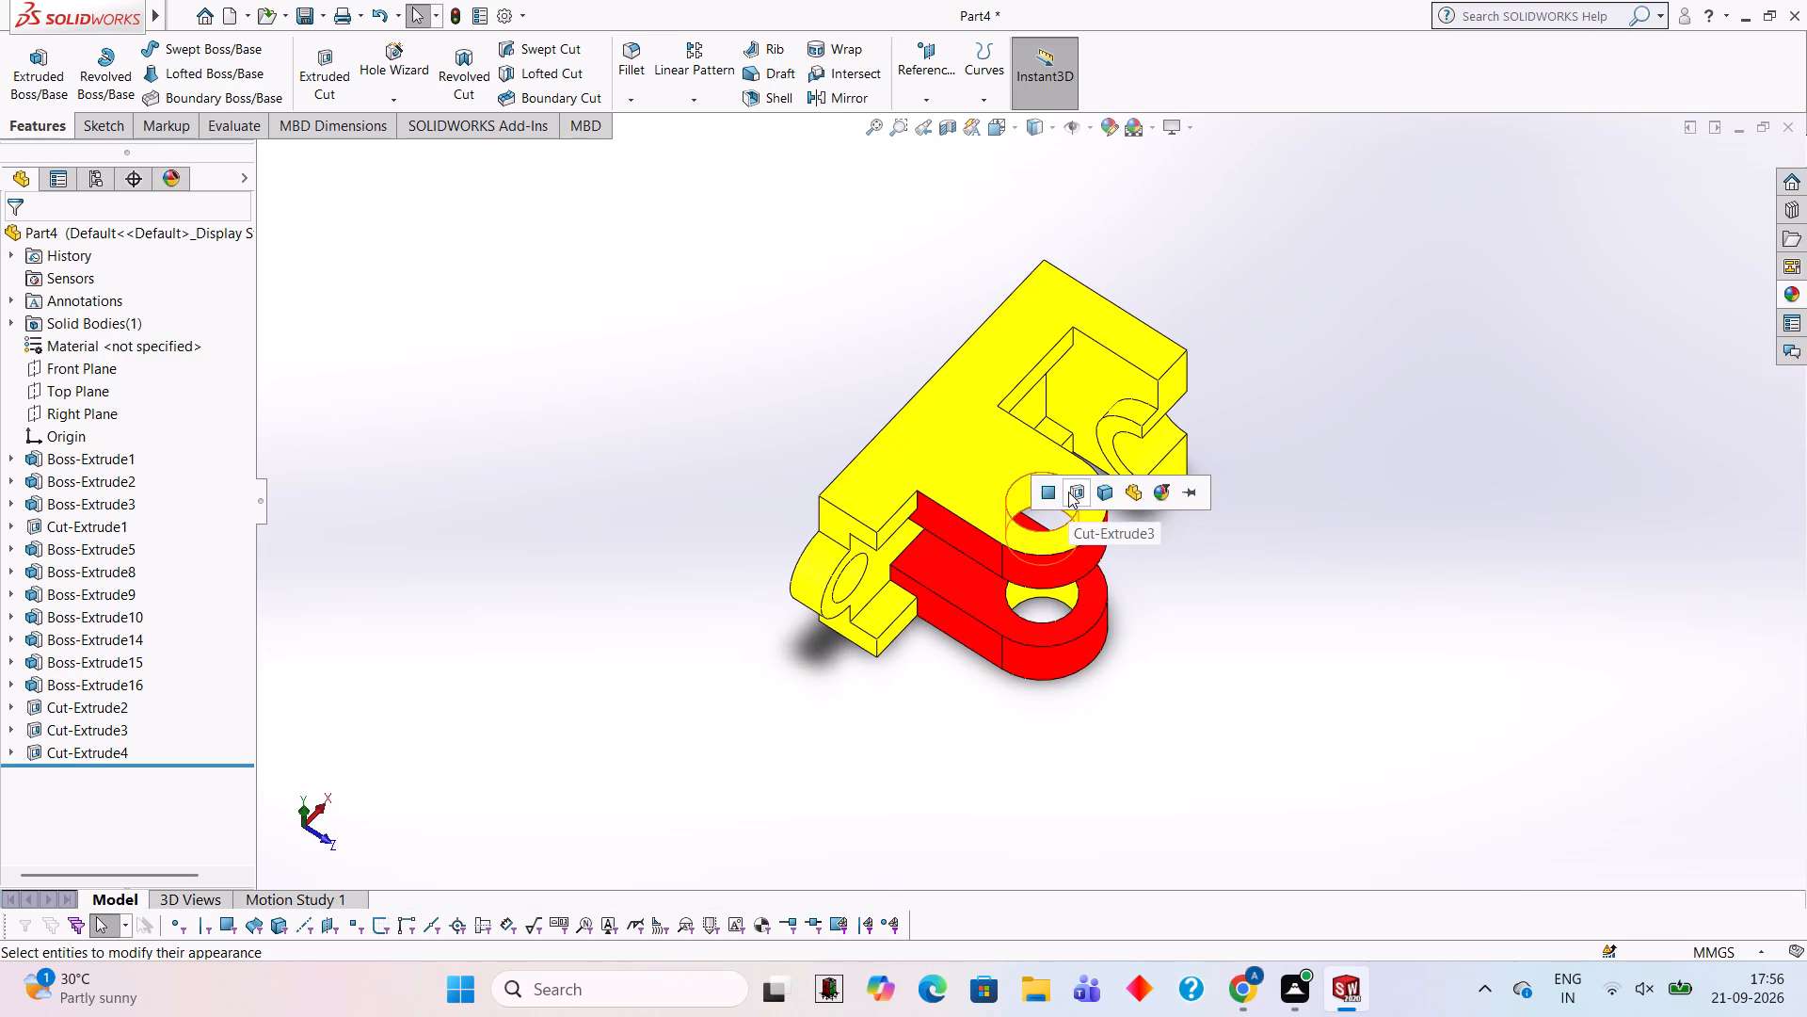
click(1068, 492)
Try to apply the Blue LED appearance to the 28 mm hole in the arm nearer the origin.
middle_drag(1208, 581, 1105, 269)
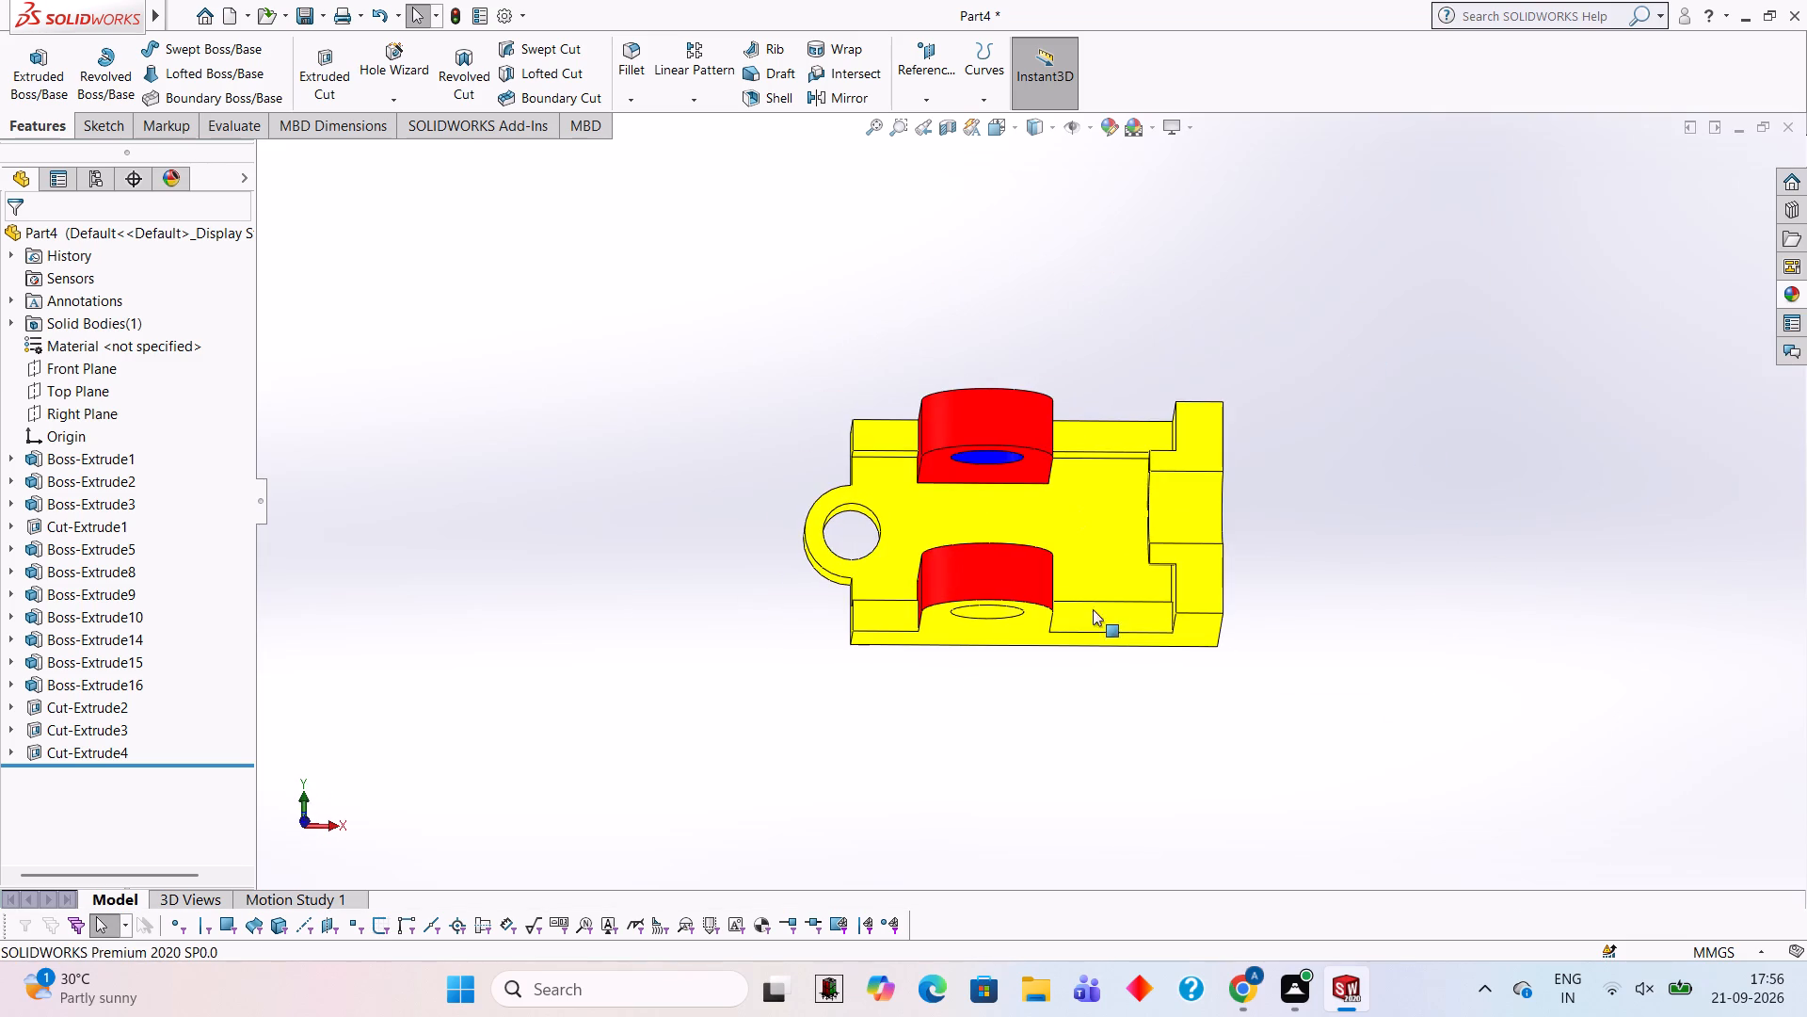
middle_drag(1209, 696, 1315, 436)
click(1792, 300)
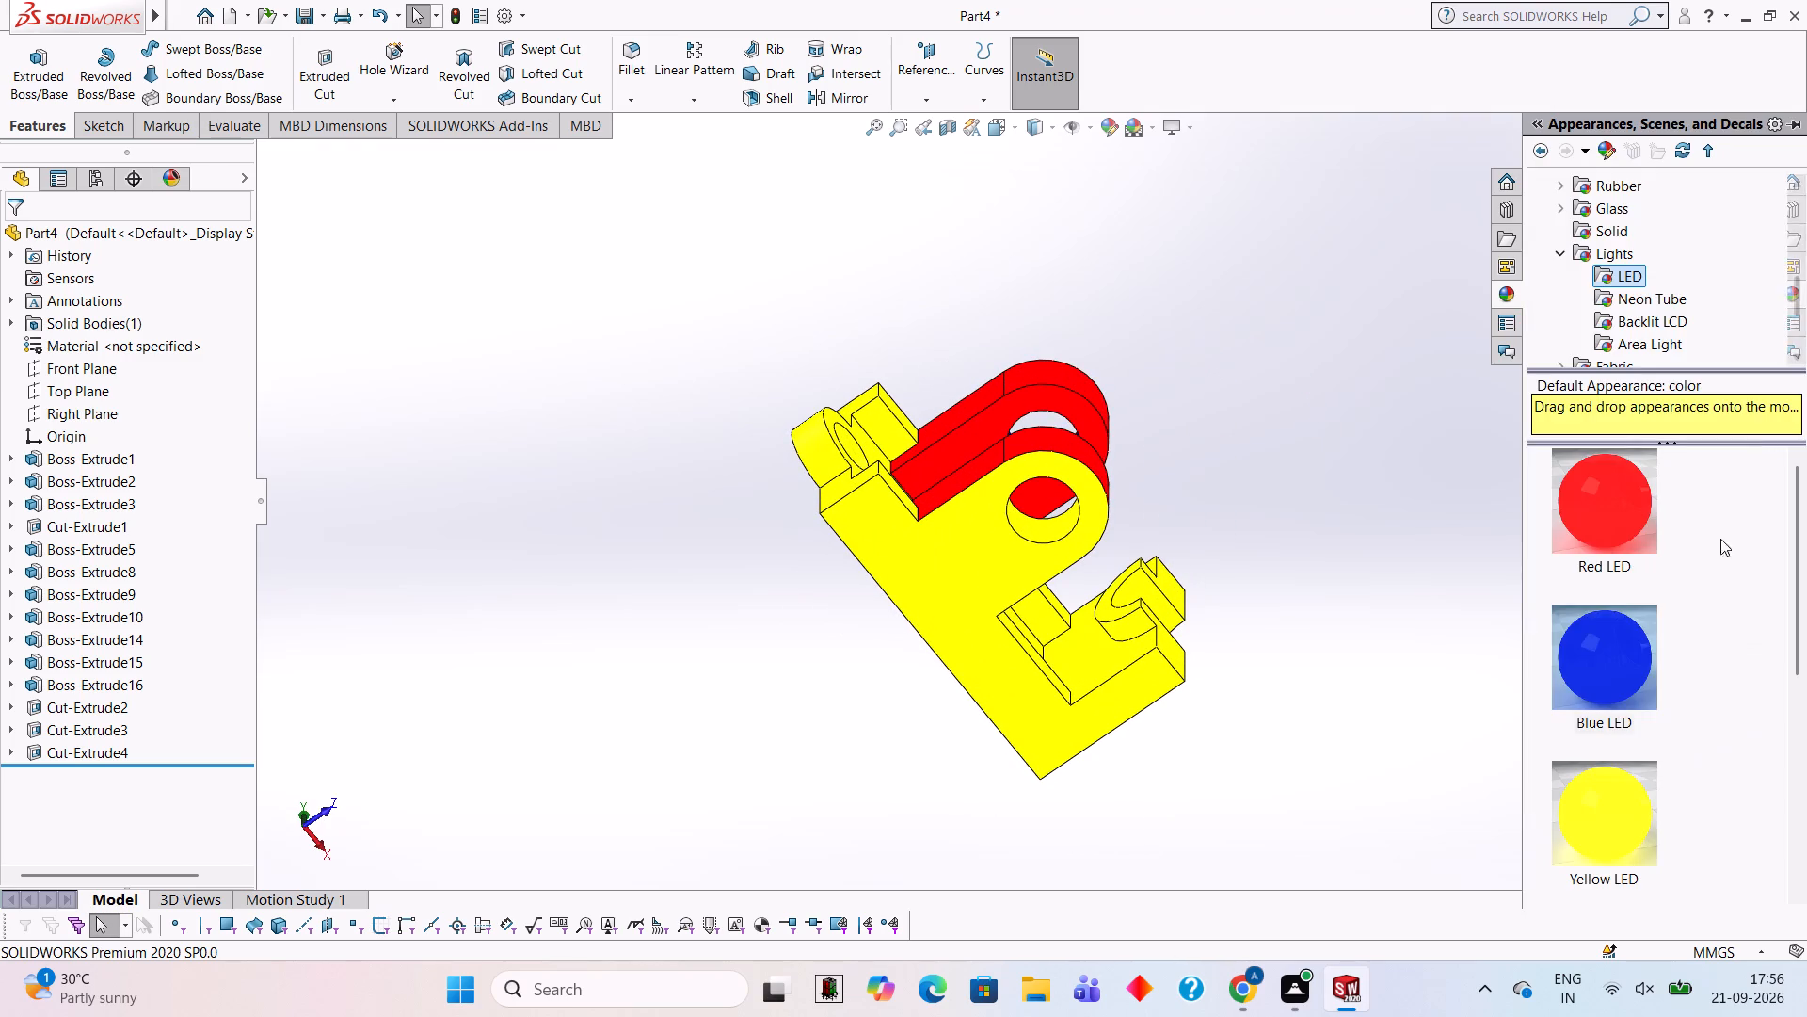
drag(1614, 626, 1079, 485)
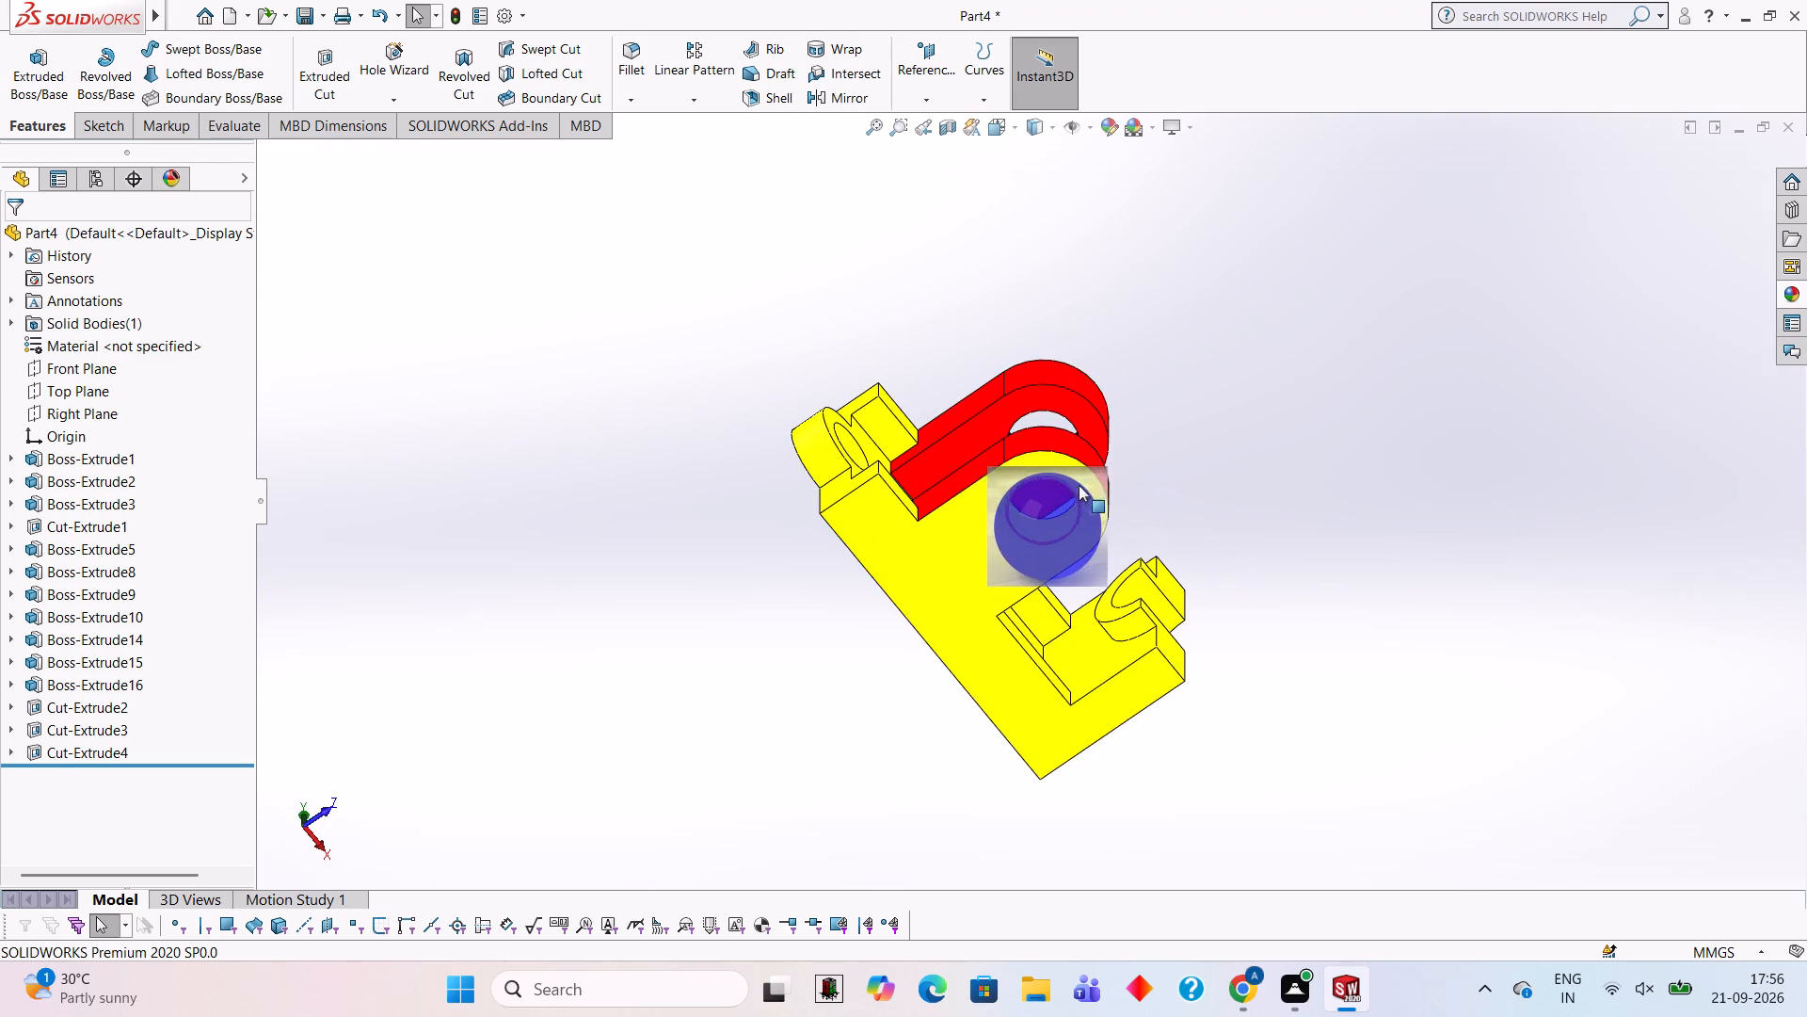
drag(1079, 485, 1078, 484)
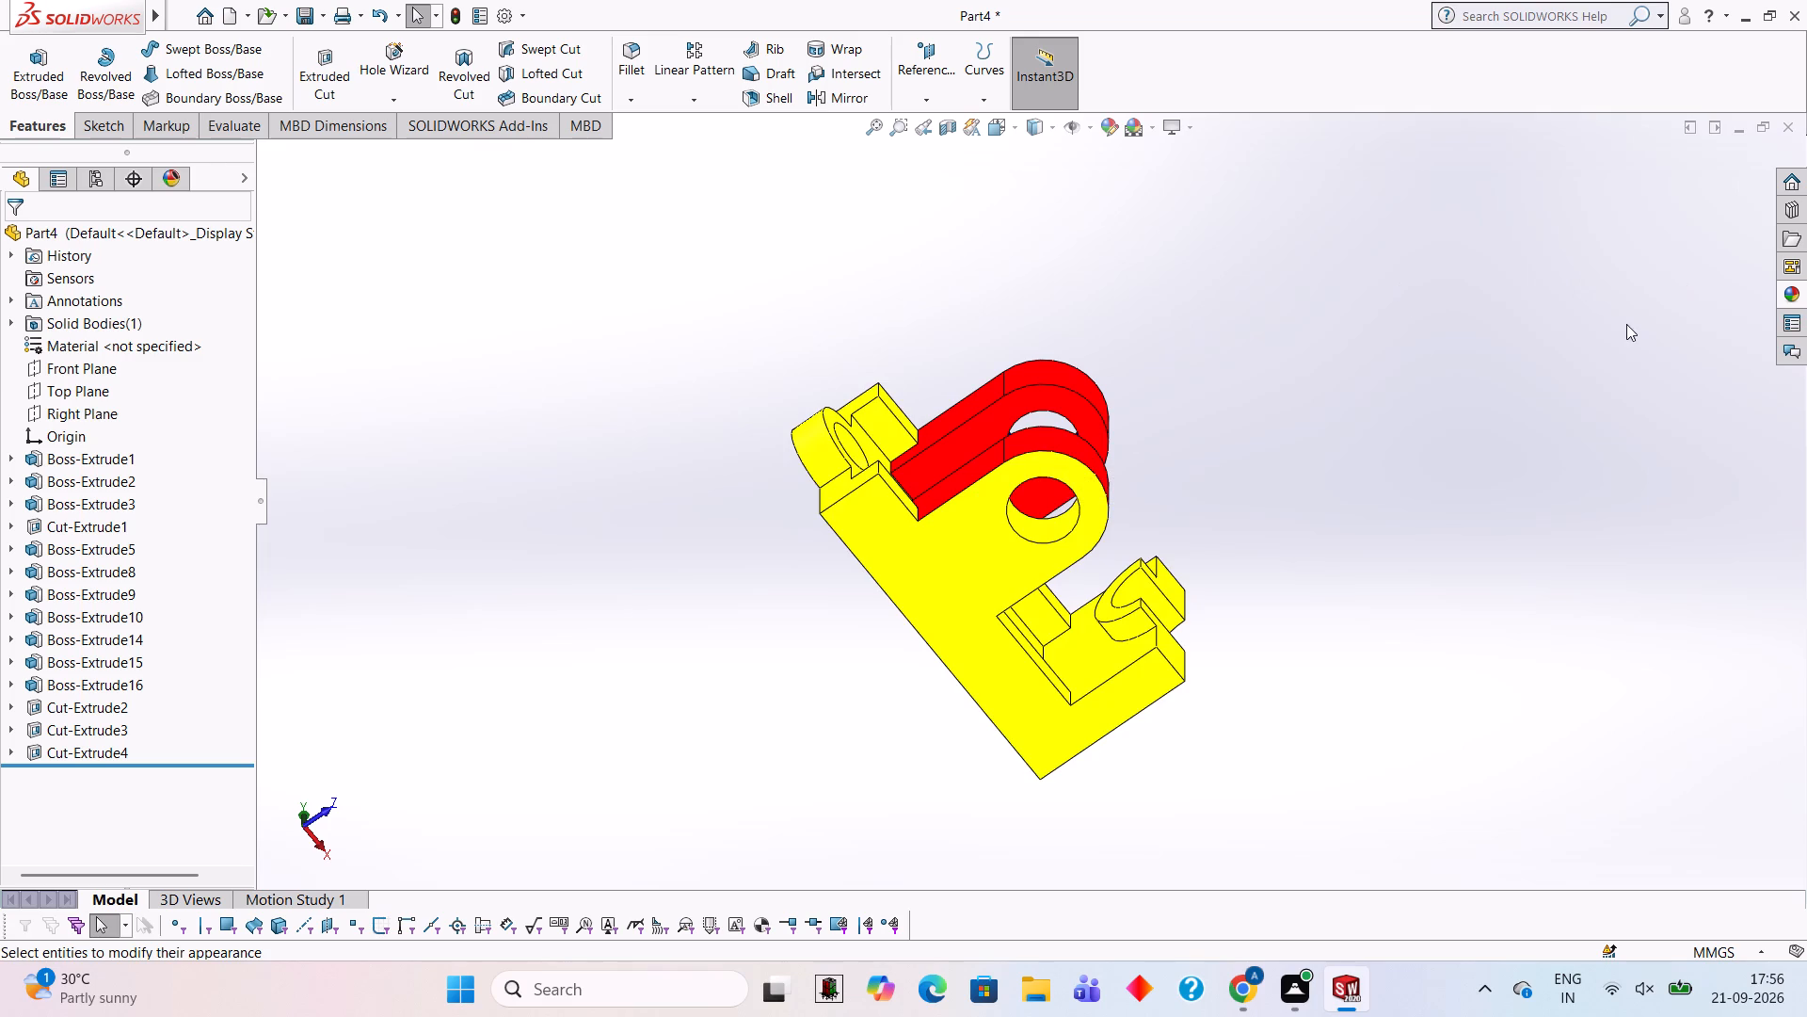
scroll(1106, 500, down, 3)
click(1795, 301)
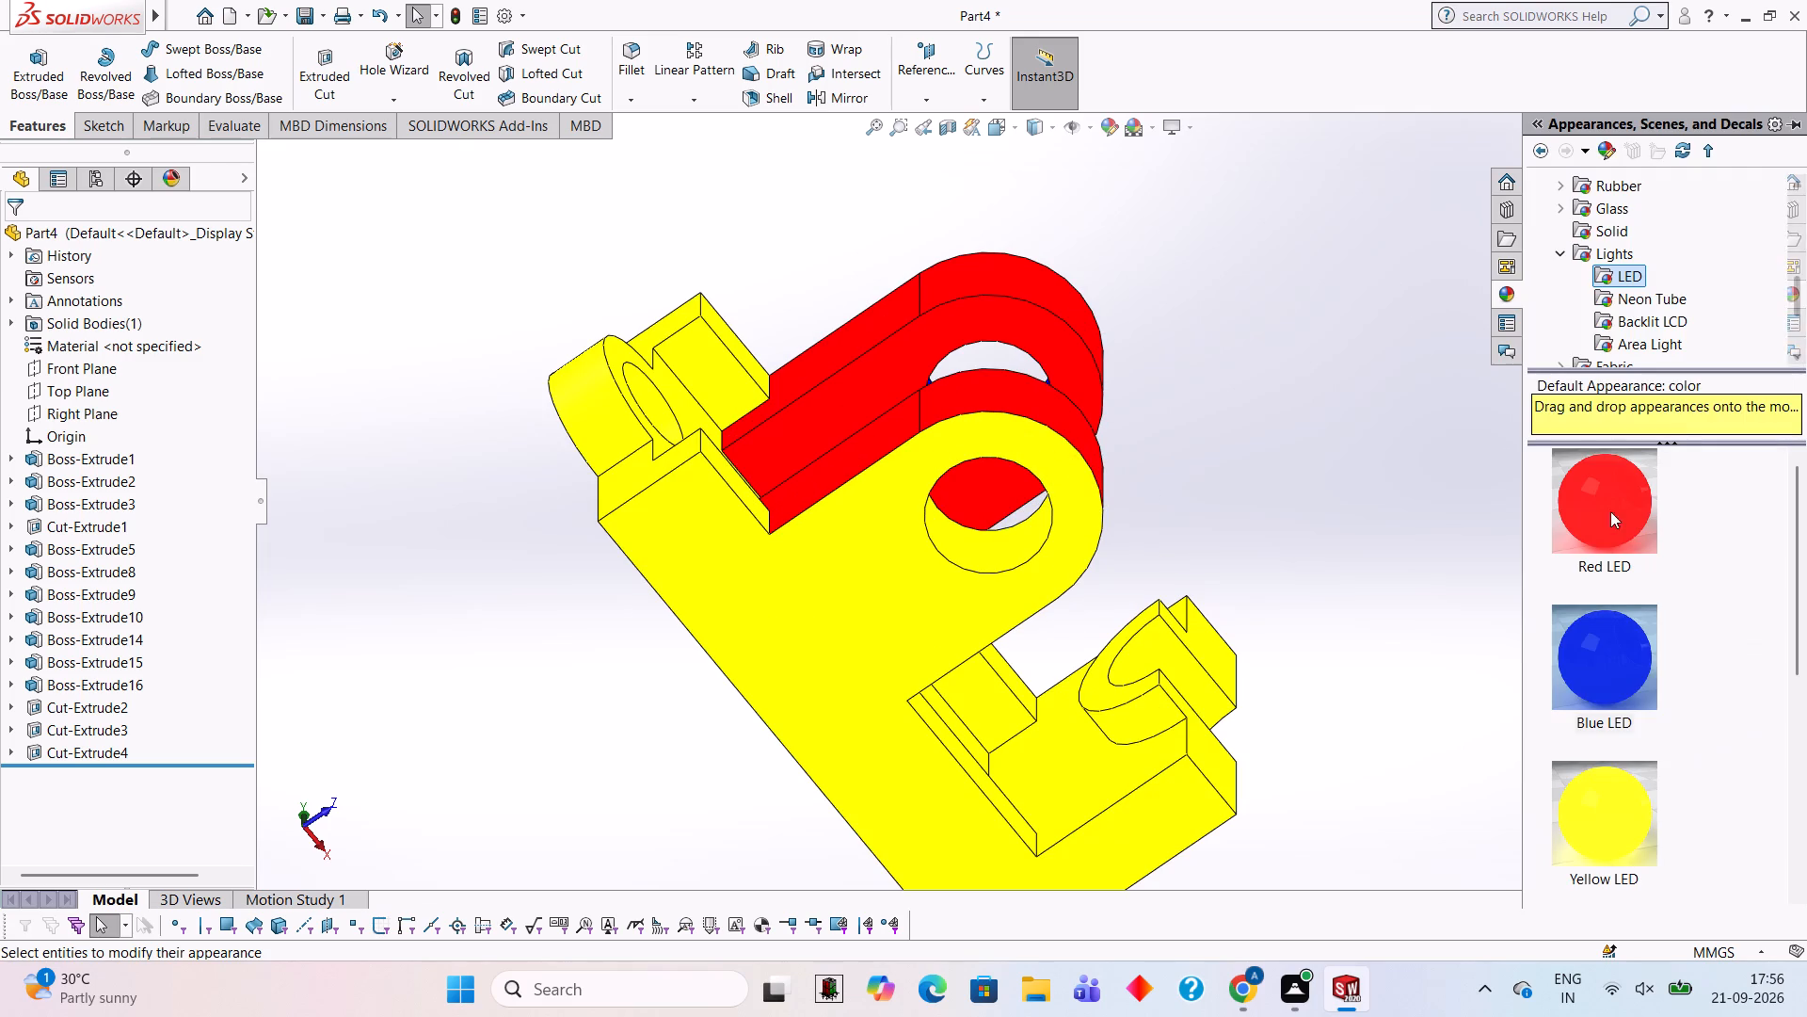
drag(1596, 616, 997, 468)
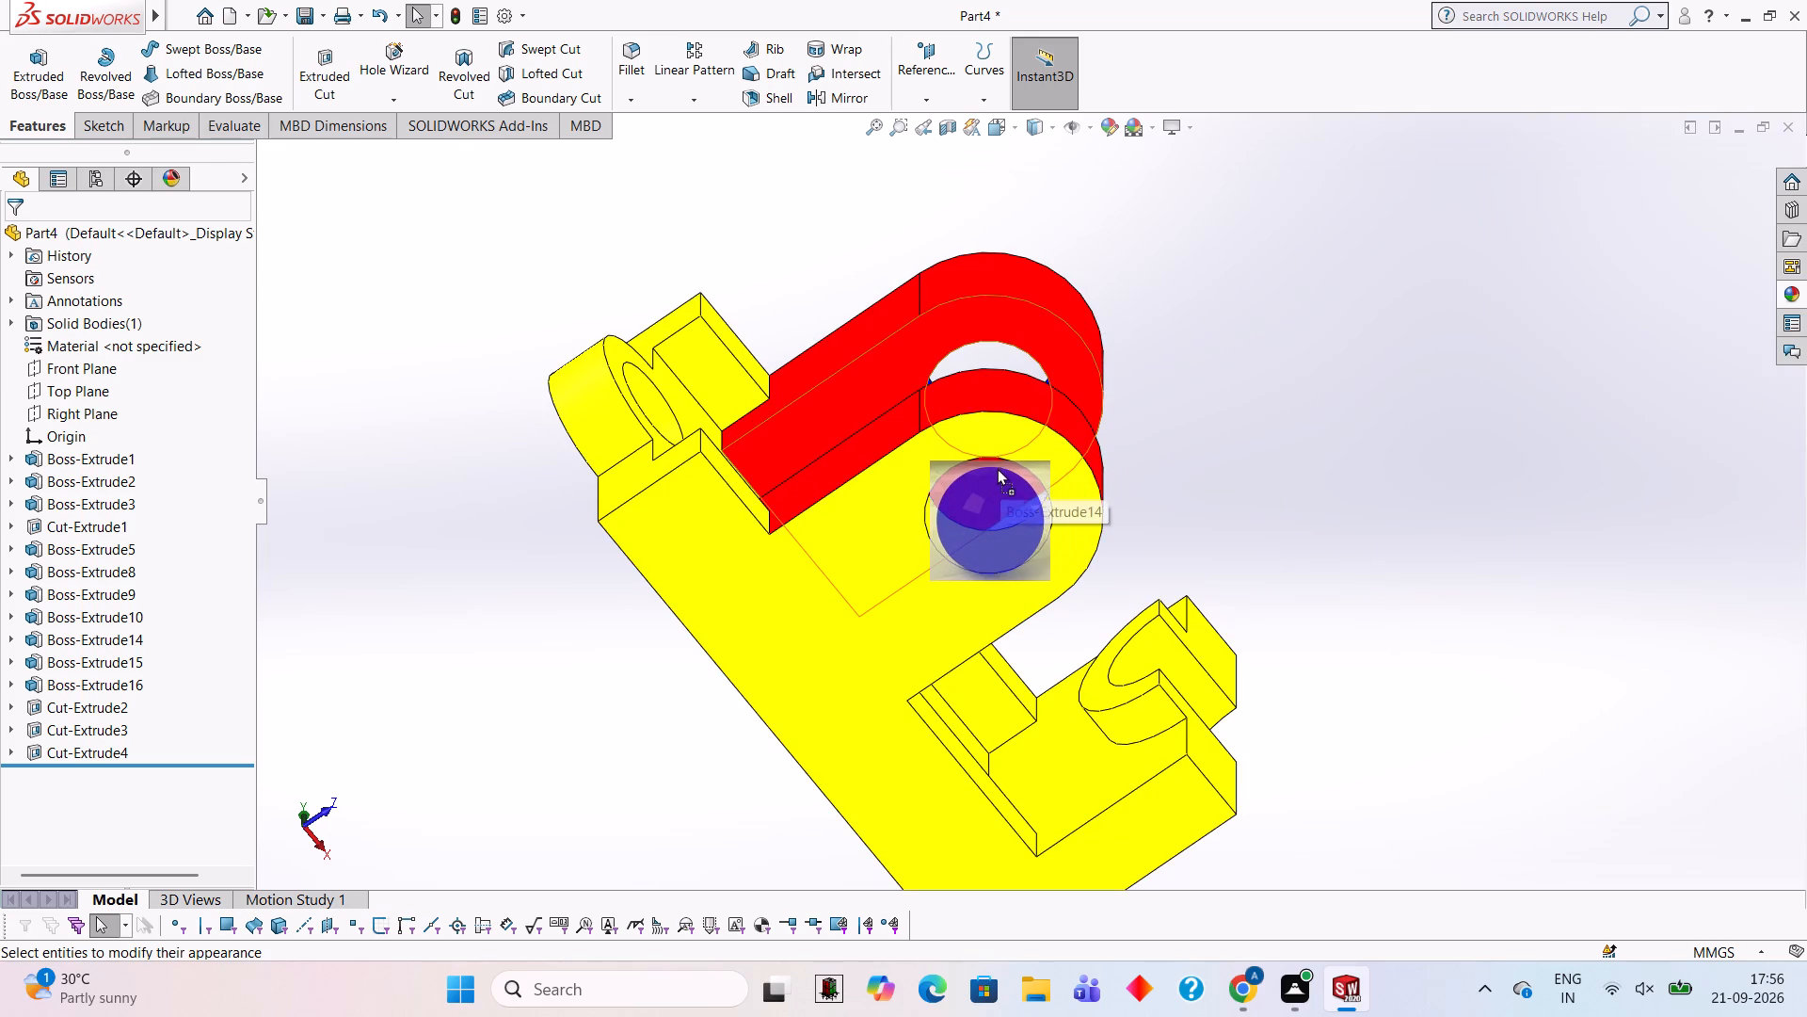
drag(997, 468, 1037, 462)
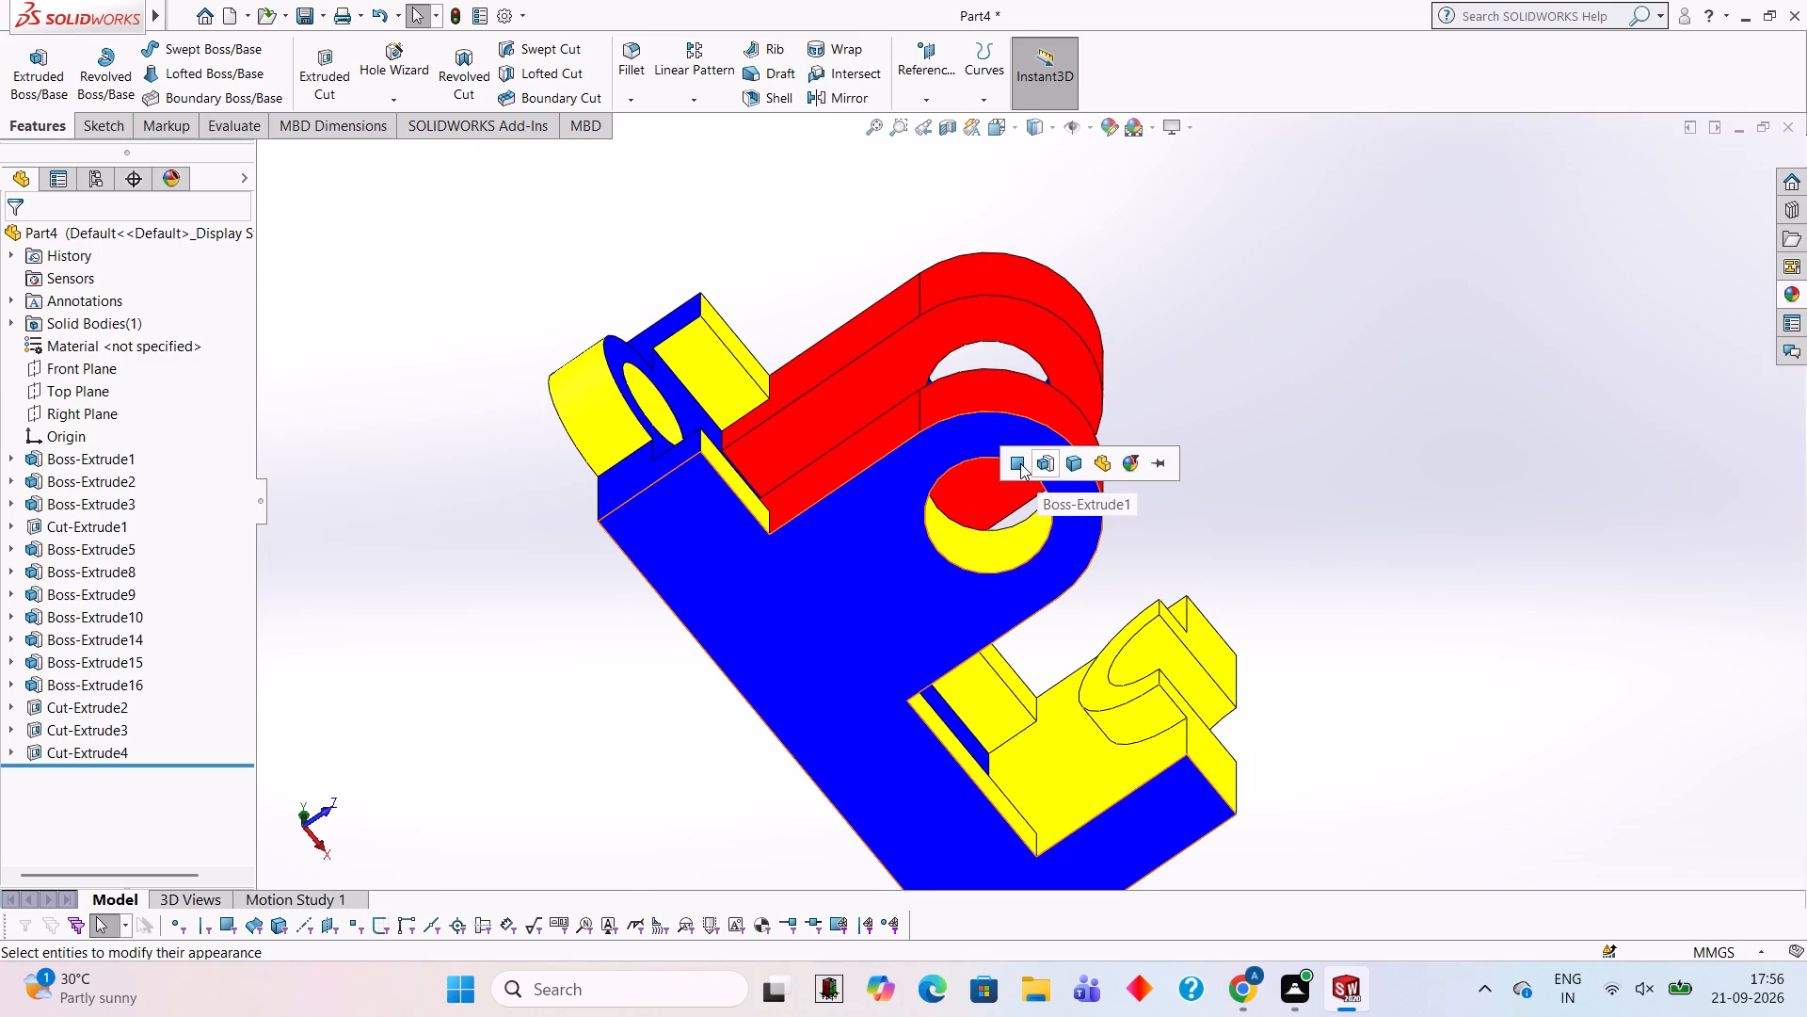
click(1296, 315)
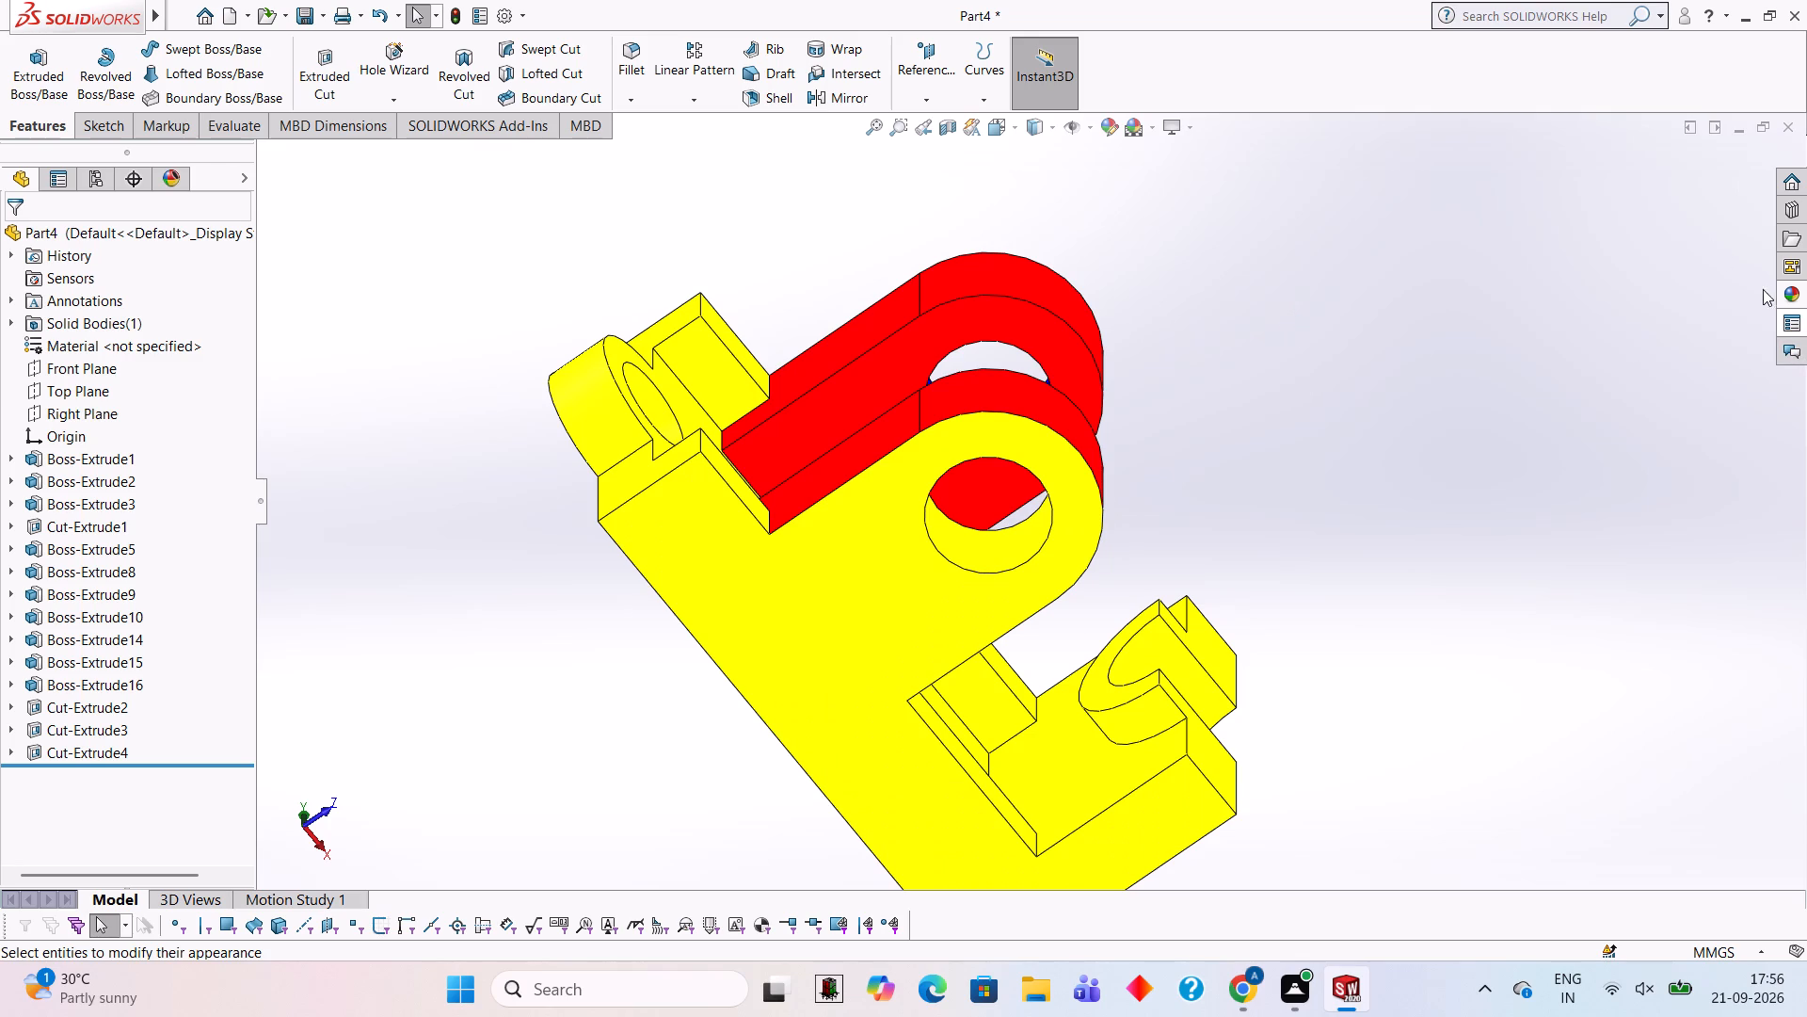
Apply the Blue LED appearance to the 28 mm hole cut in the arm nearer the origin.
click(1803, 286)
drag(1611, 636, 938, 513)
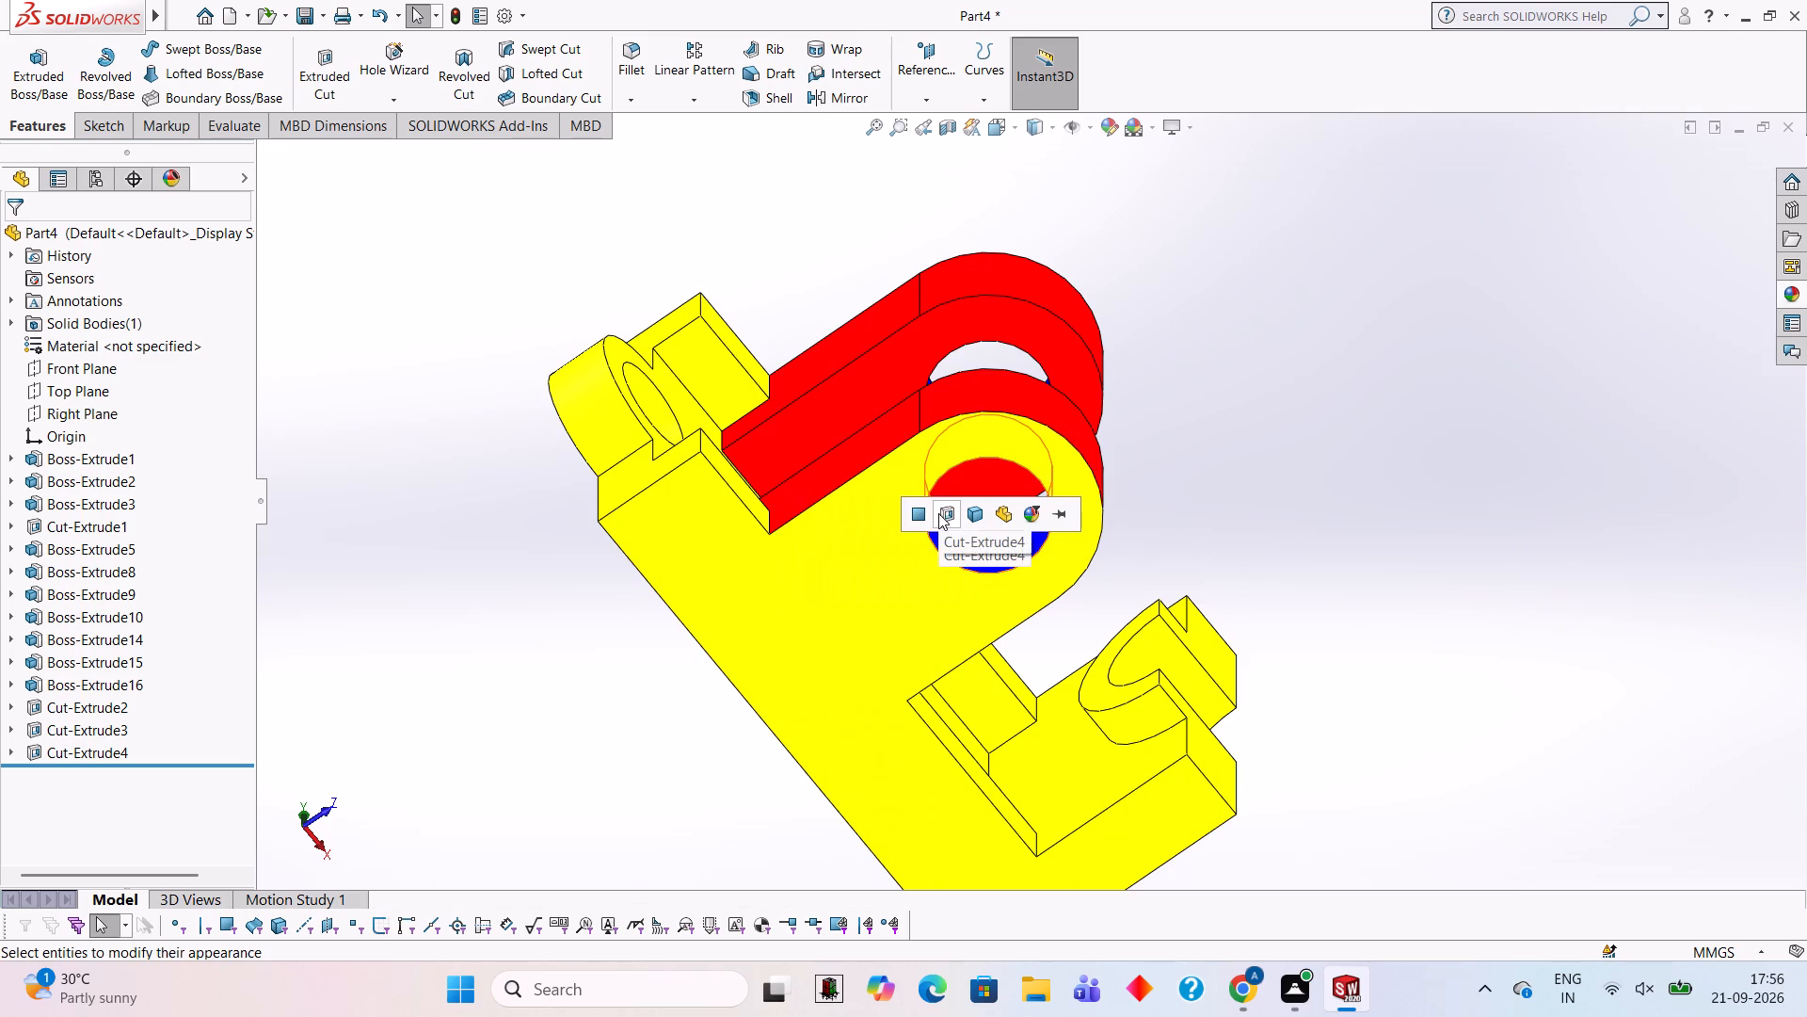
click(938, 513)
click(1237, 323)
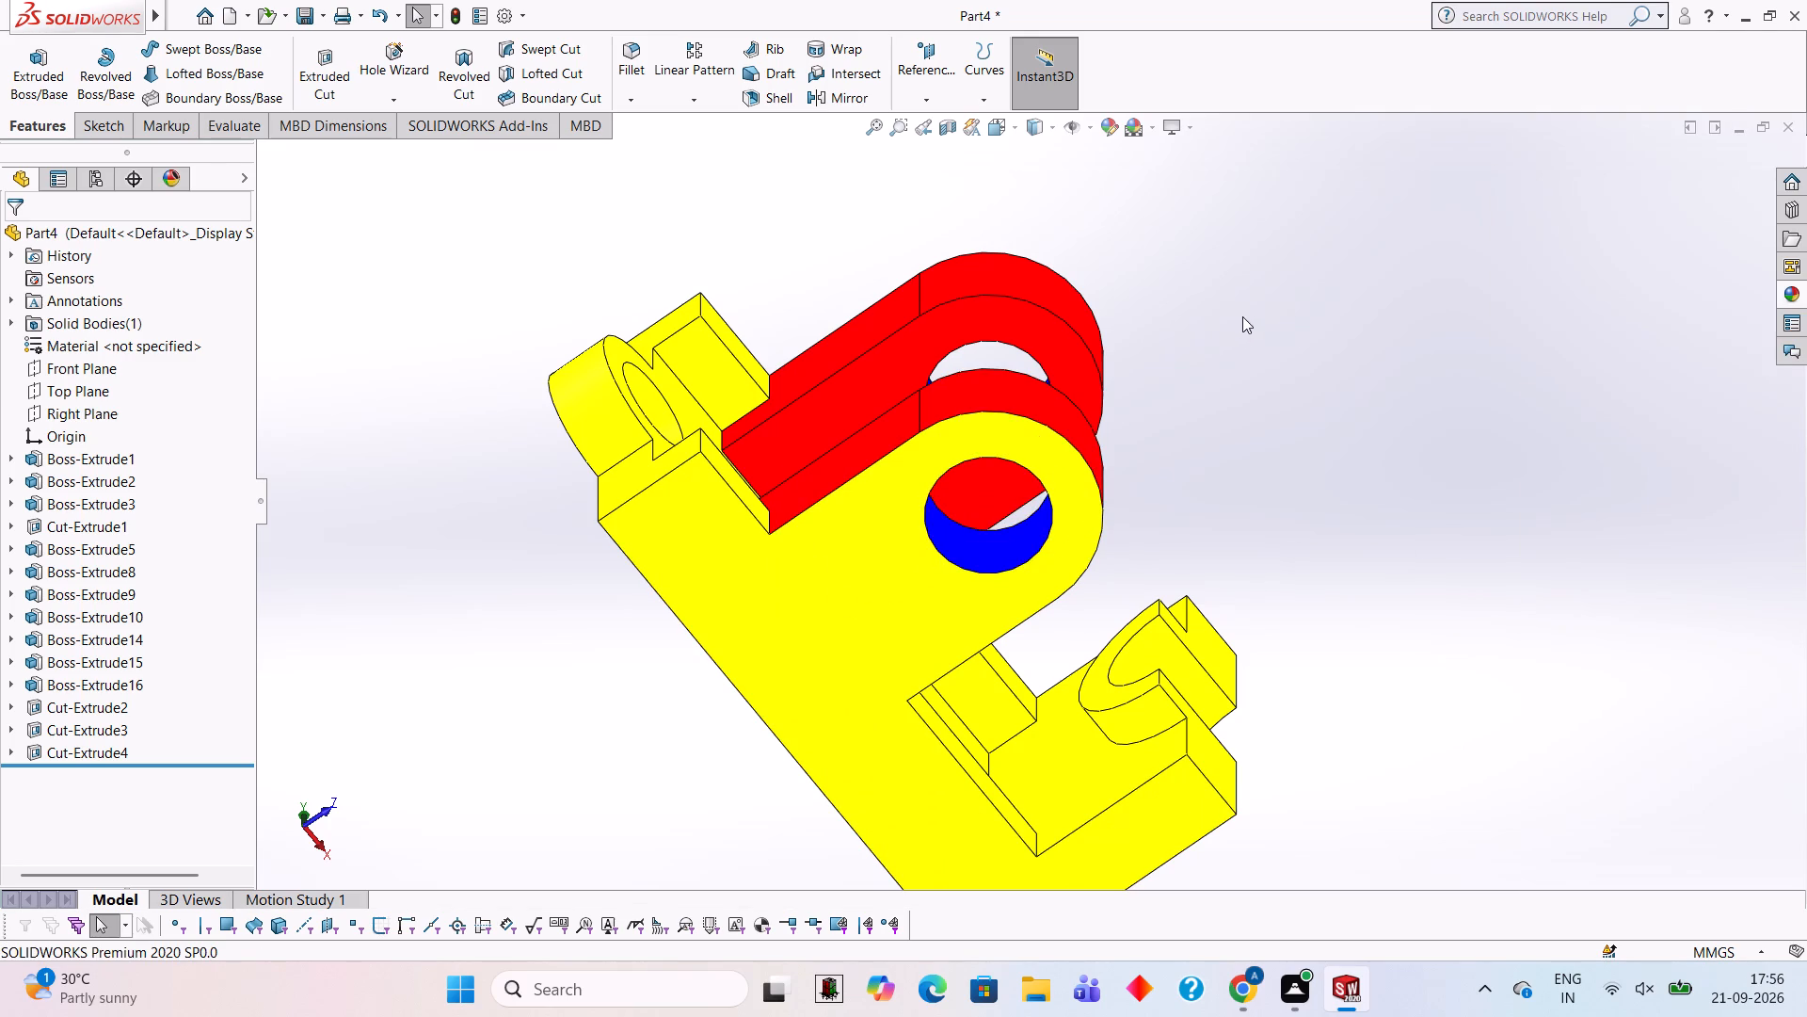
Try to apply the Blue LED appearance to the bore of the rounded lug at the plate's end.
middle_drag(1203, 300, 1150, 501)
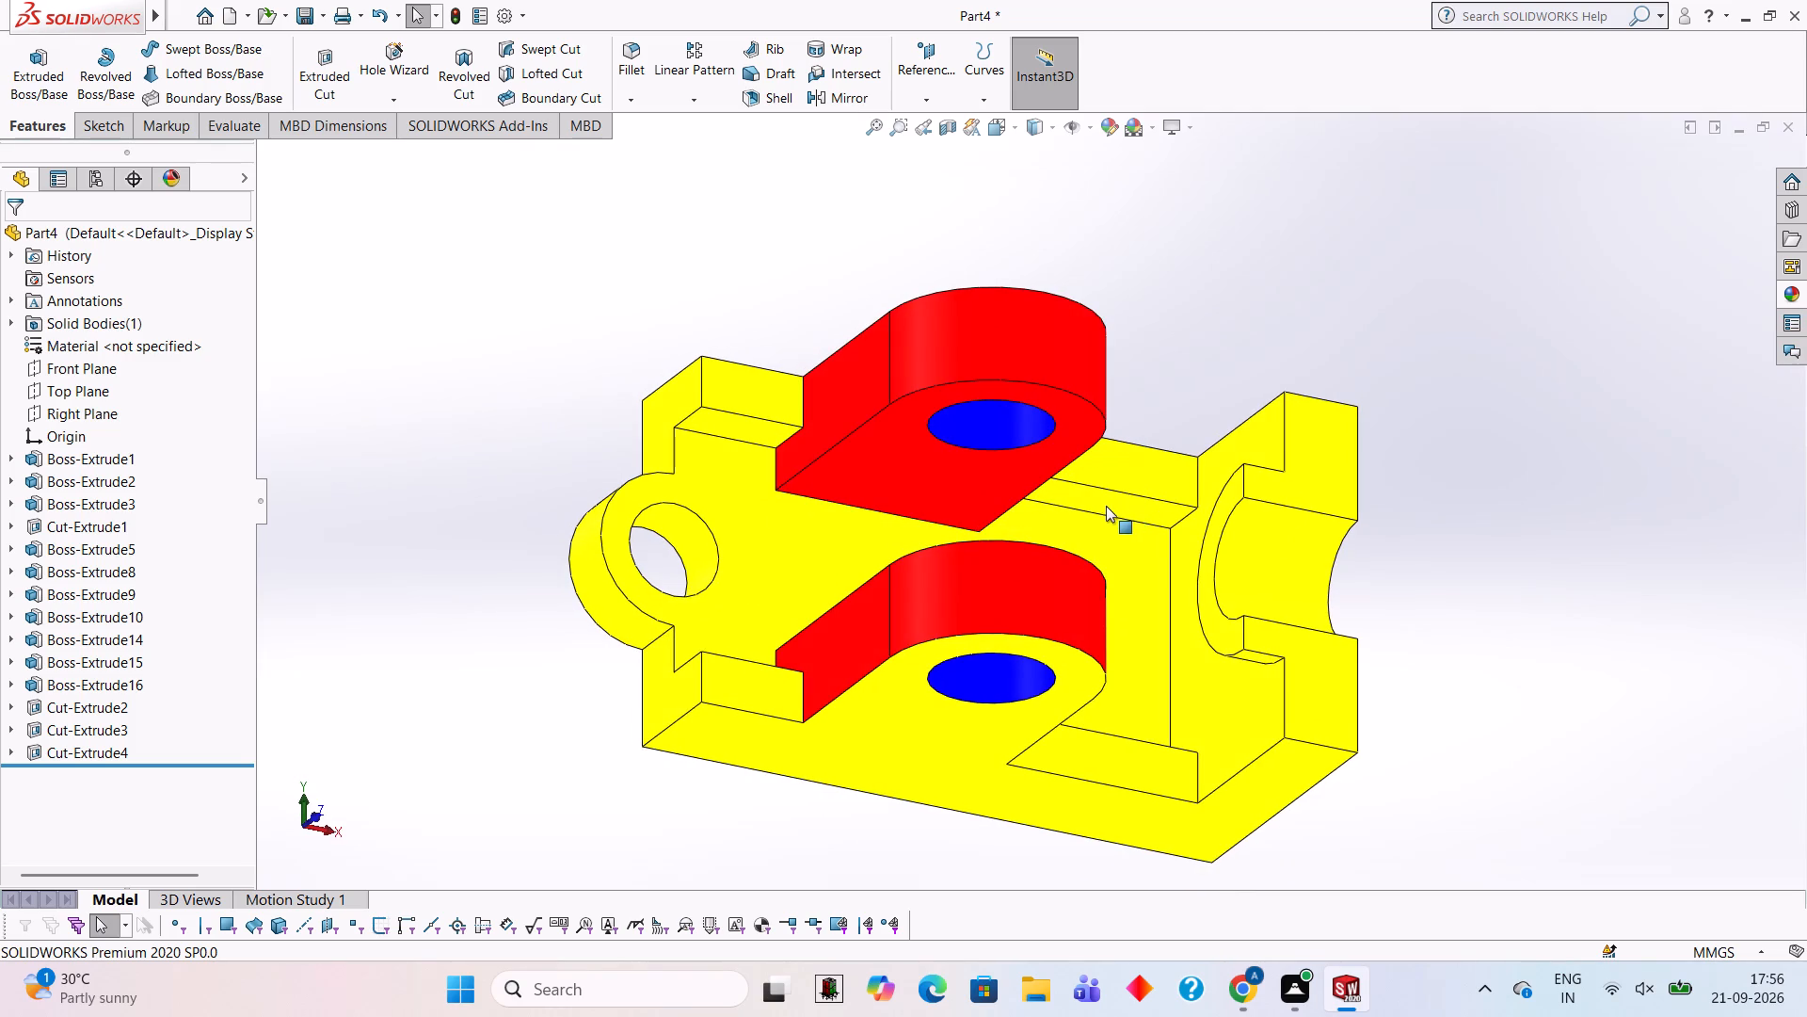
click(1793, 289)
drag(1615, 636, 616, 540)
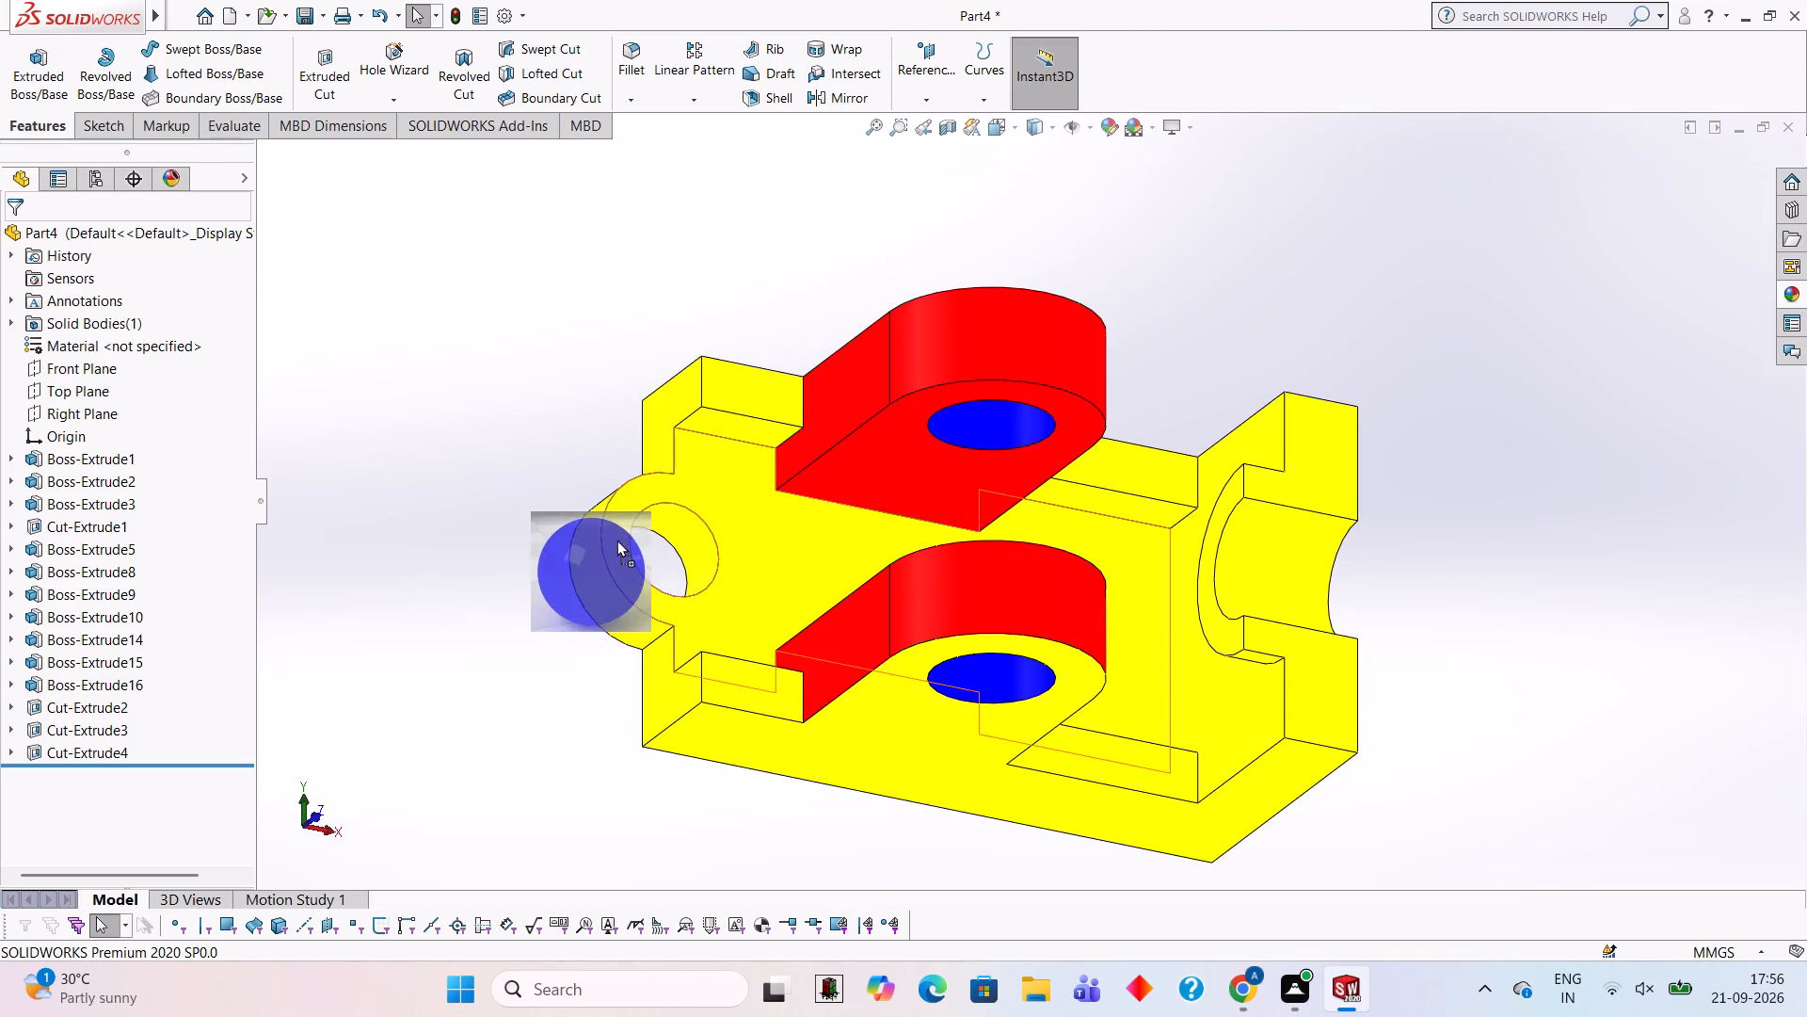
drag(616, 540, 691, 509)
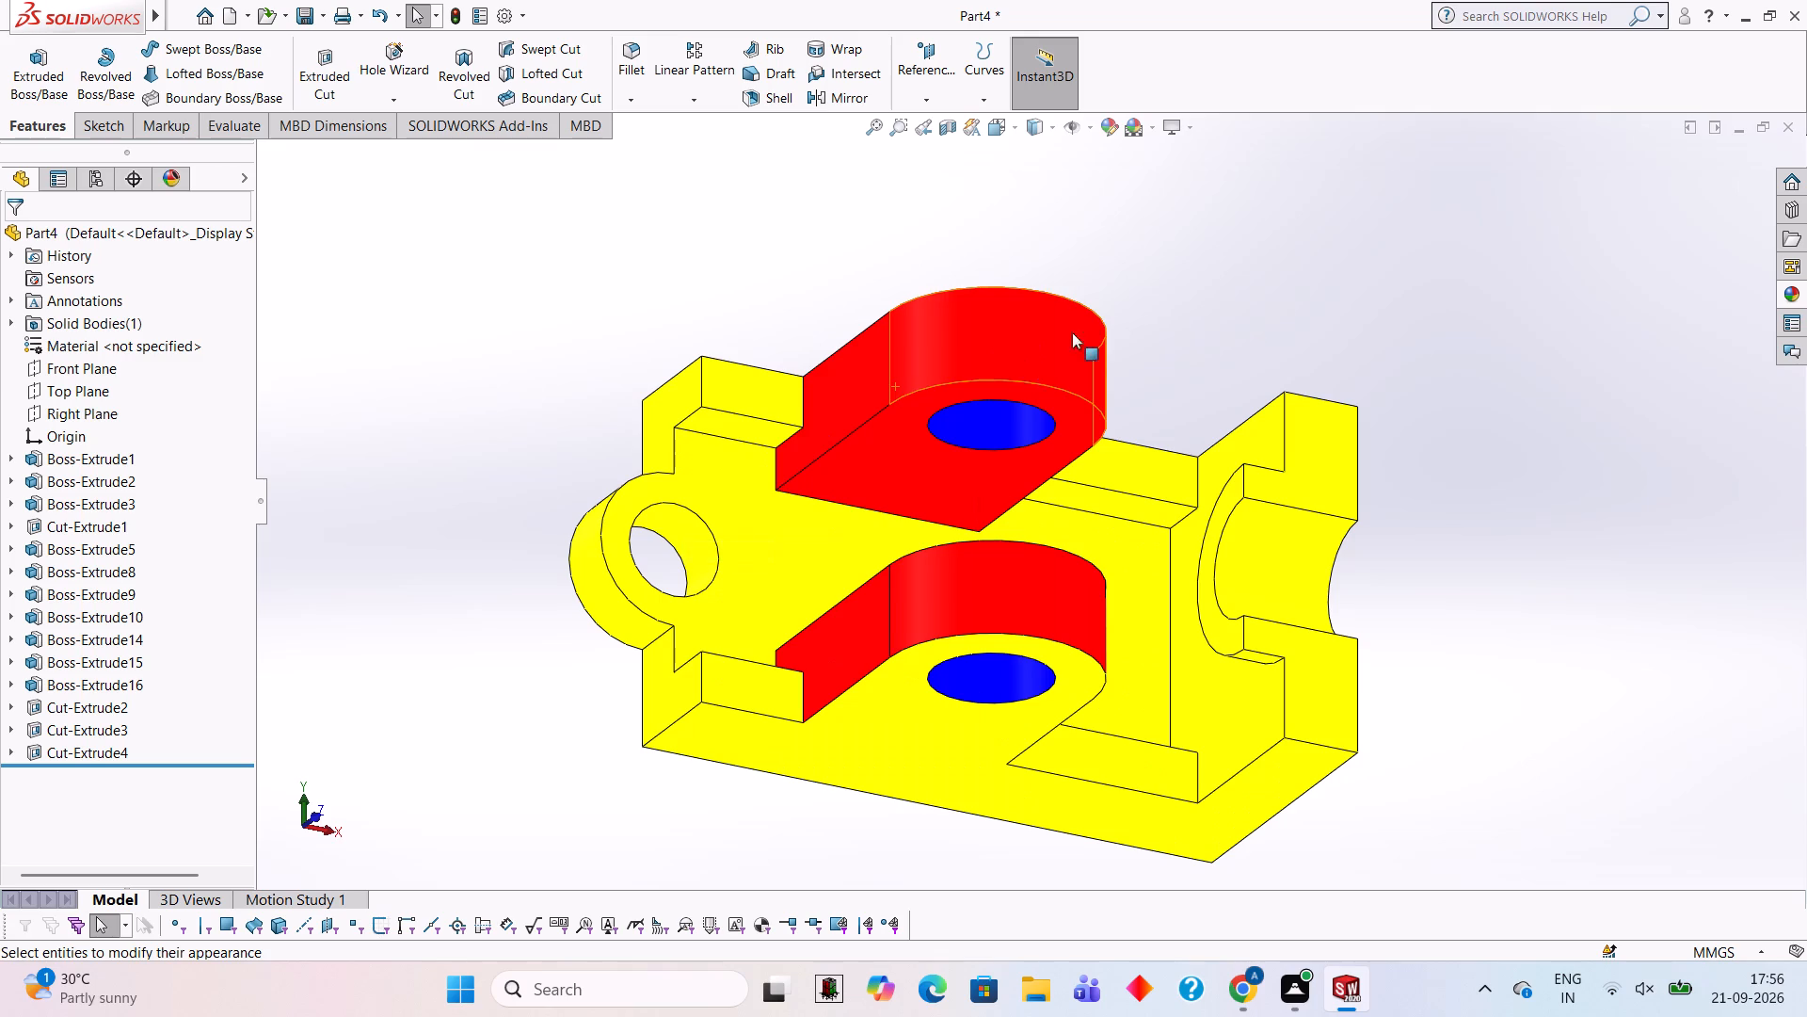
Apply the Blue LED appearance to the bore of the rounded lug at the plate's end.
click(1790, 289)
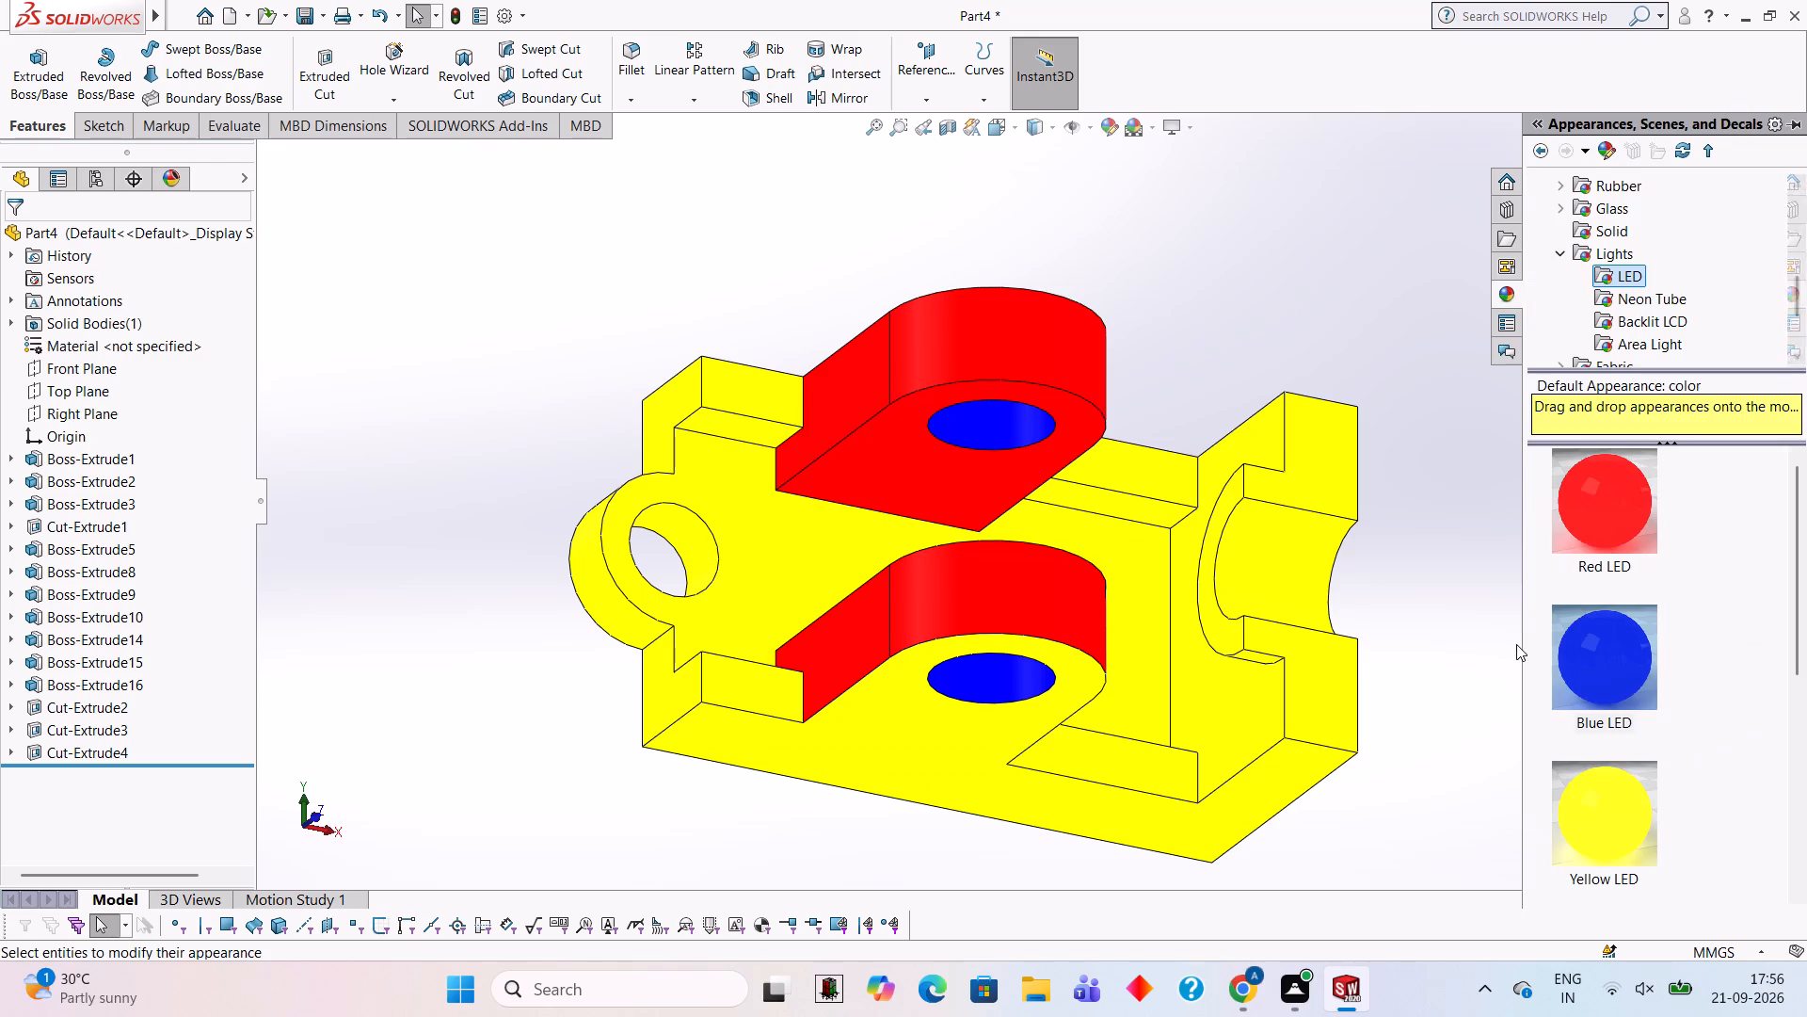
drag(1630, 639, 691, 529)
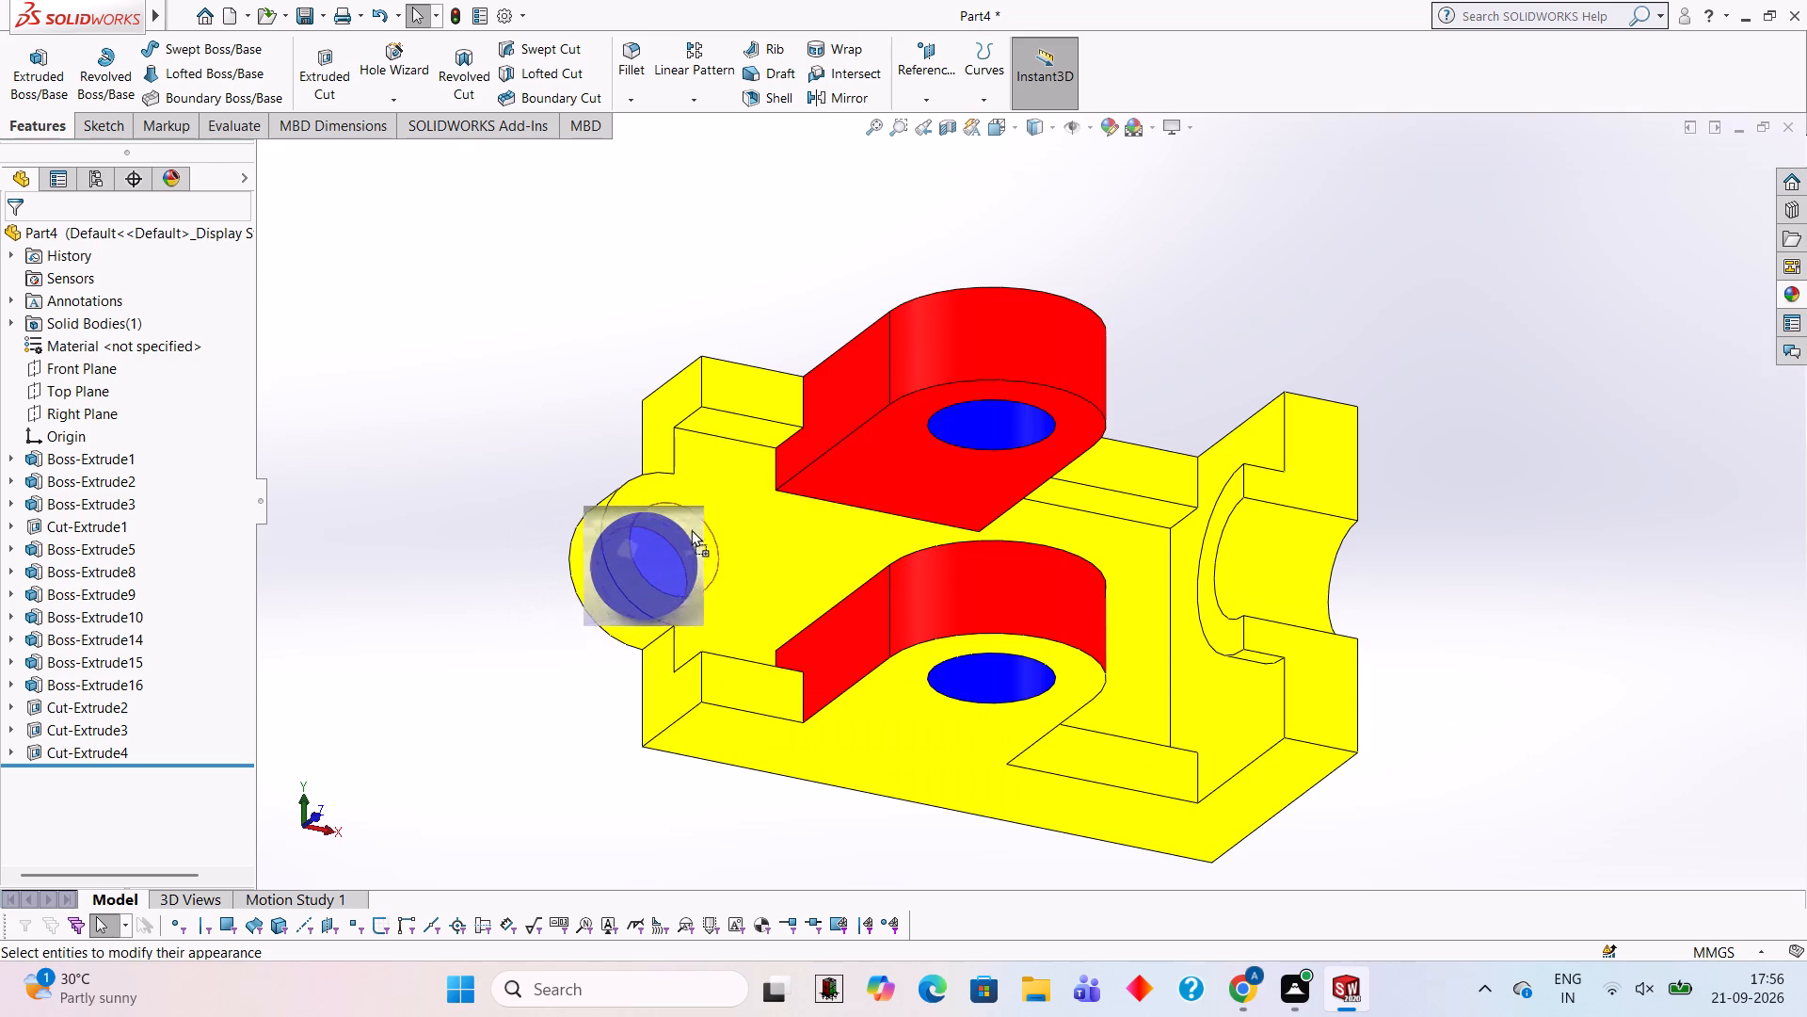
drag(691, 529, 701, 523)
click(701, 523)
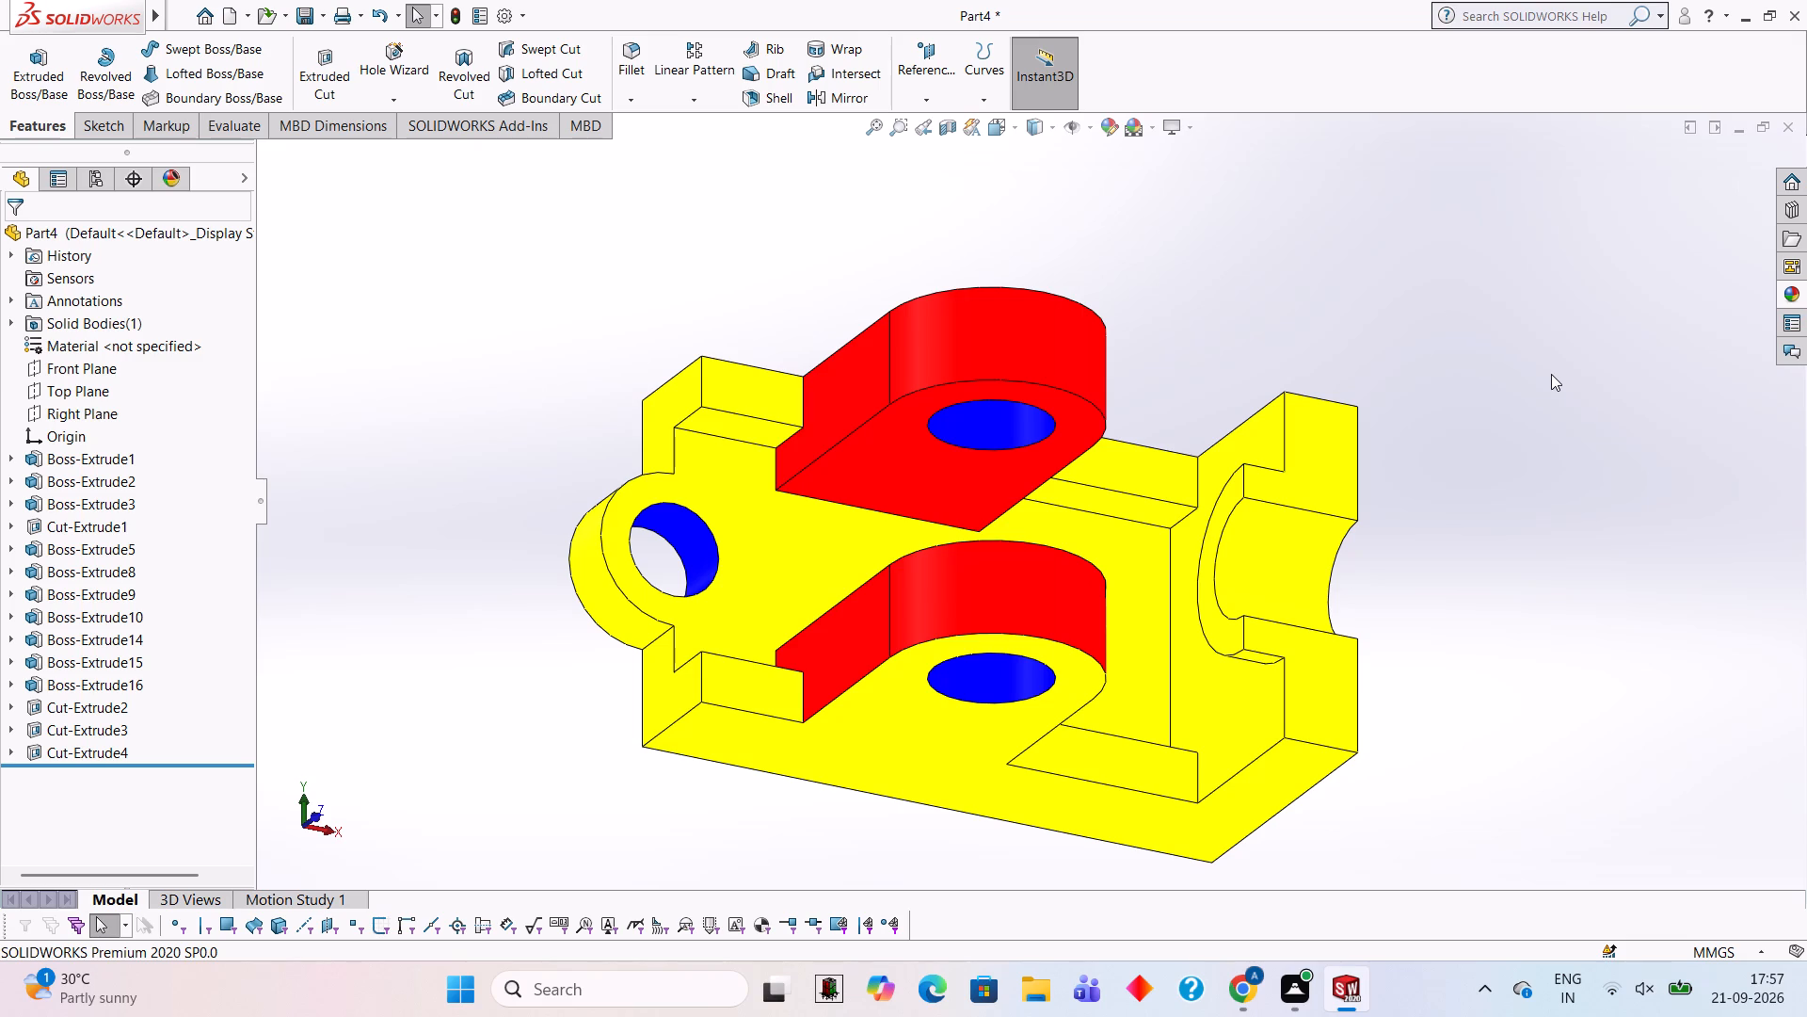
Apply the Green LED appearance to the flat crescent-shaped face of the half-round boss on the end wall.
click(1803, 286)
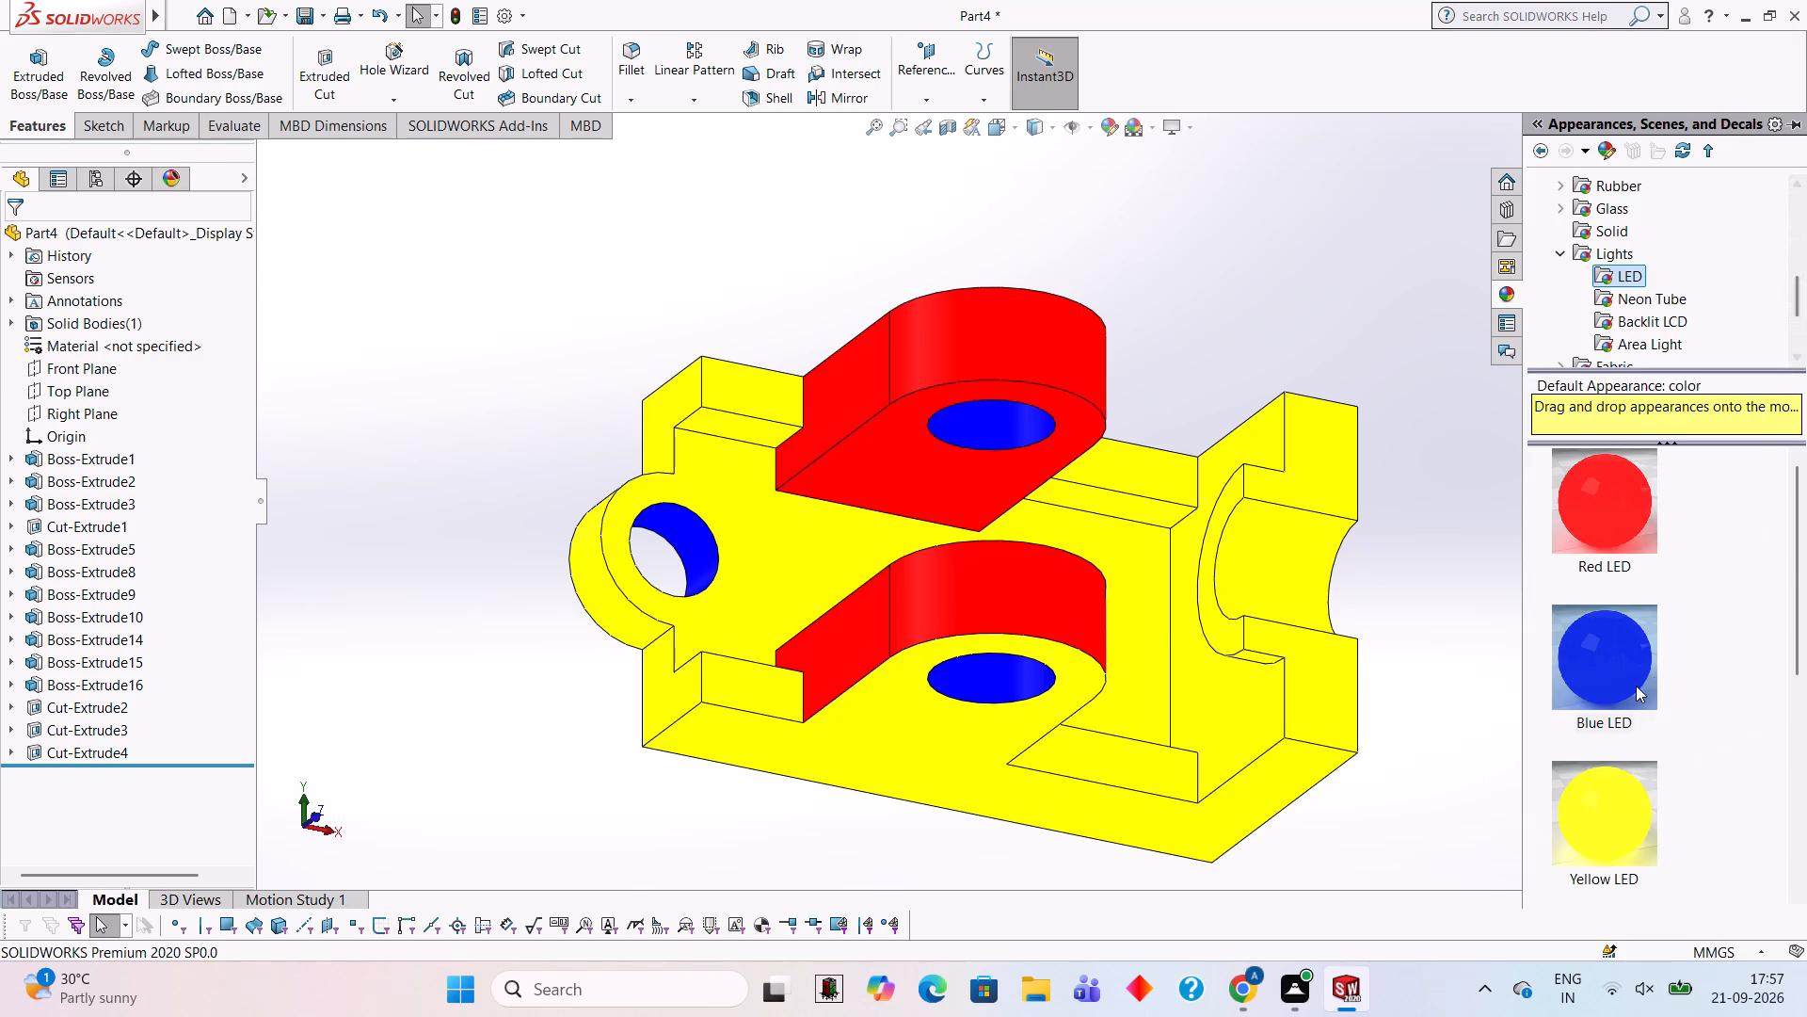
scroll(1634, 686, down, 2)
drag(1582, 508, 1193, 515)
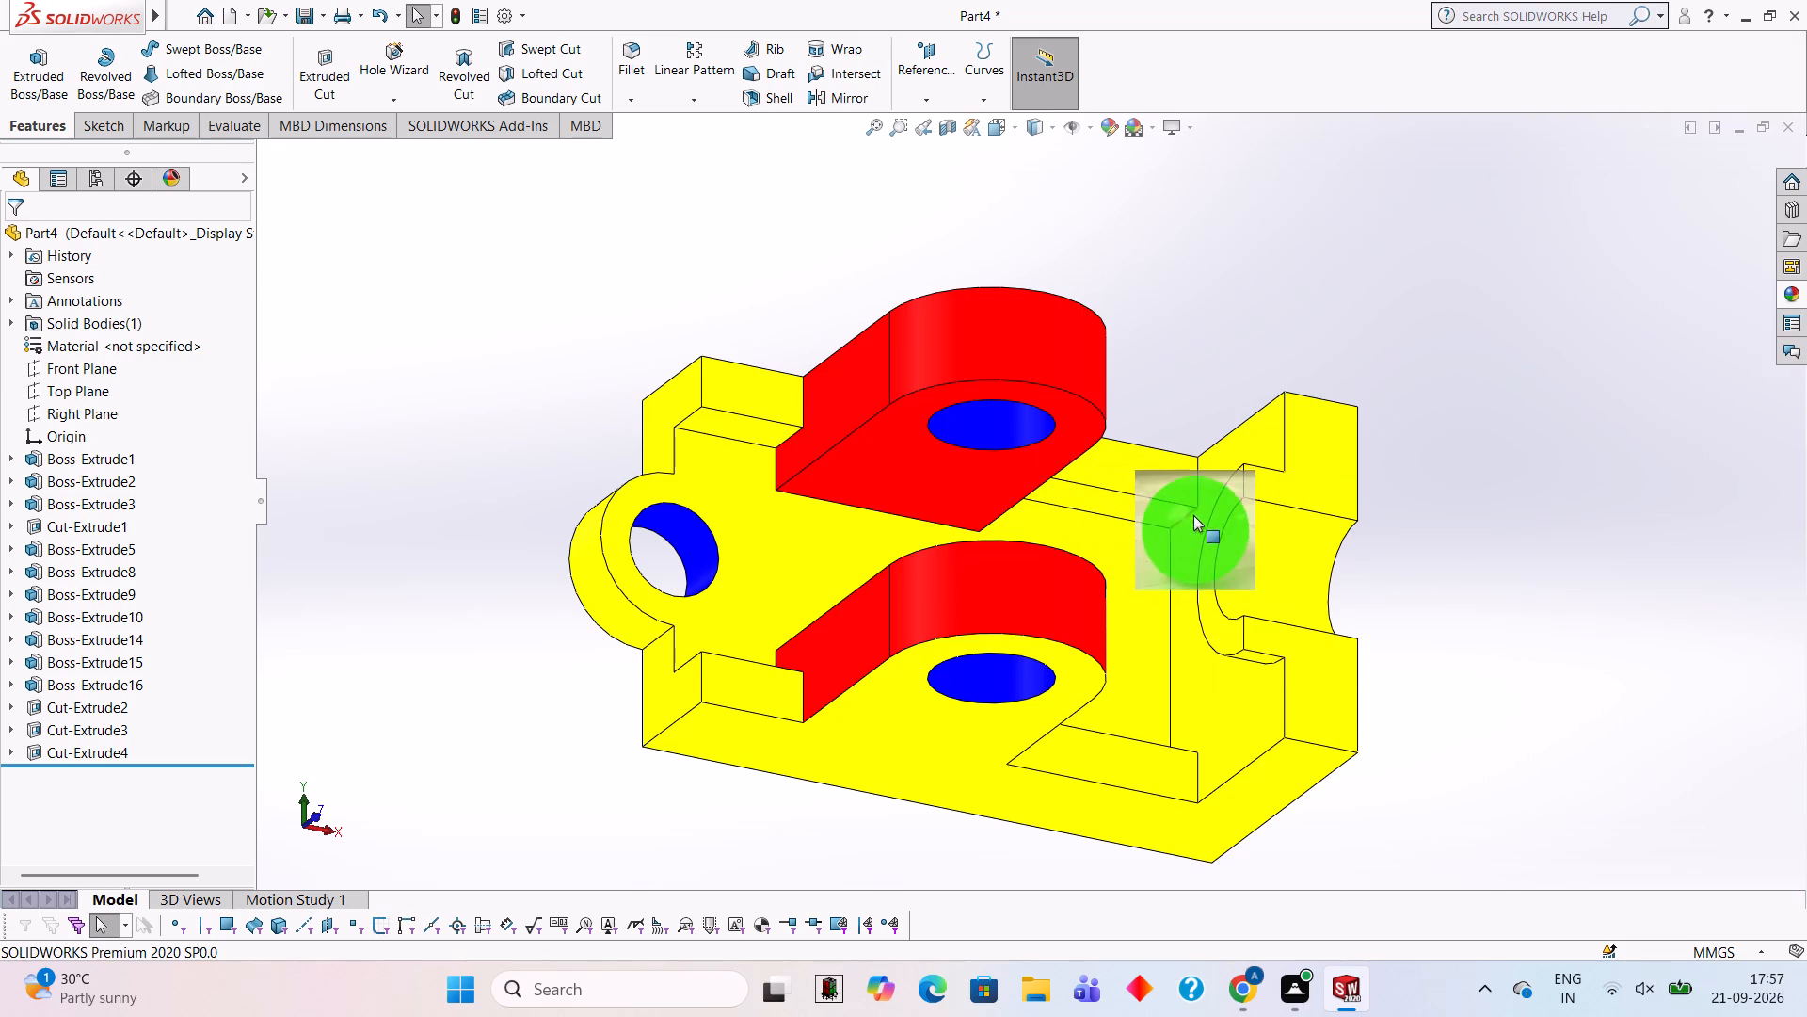
drag(1193, 515, 1231, 502)
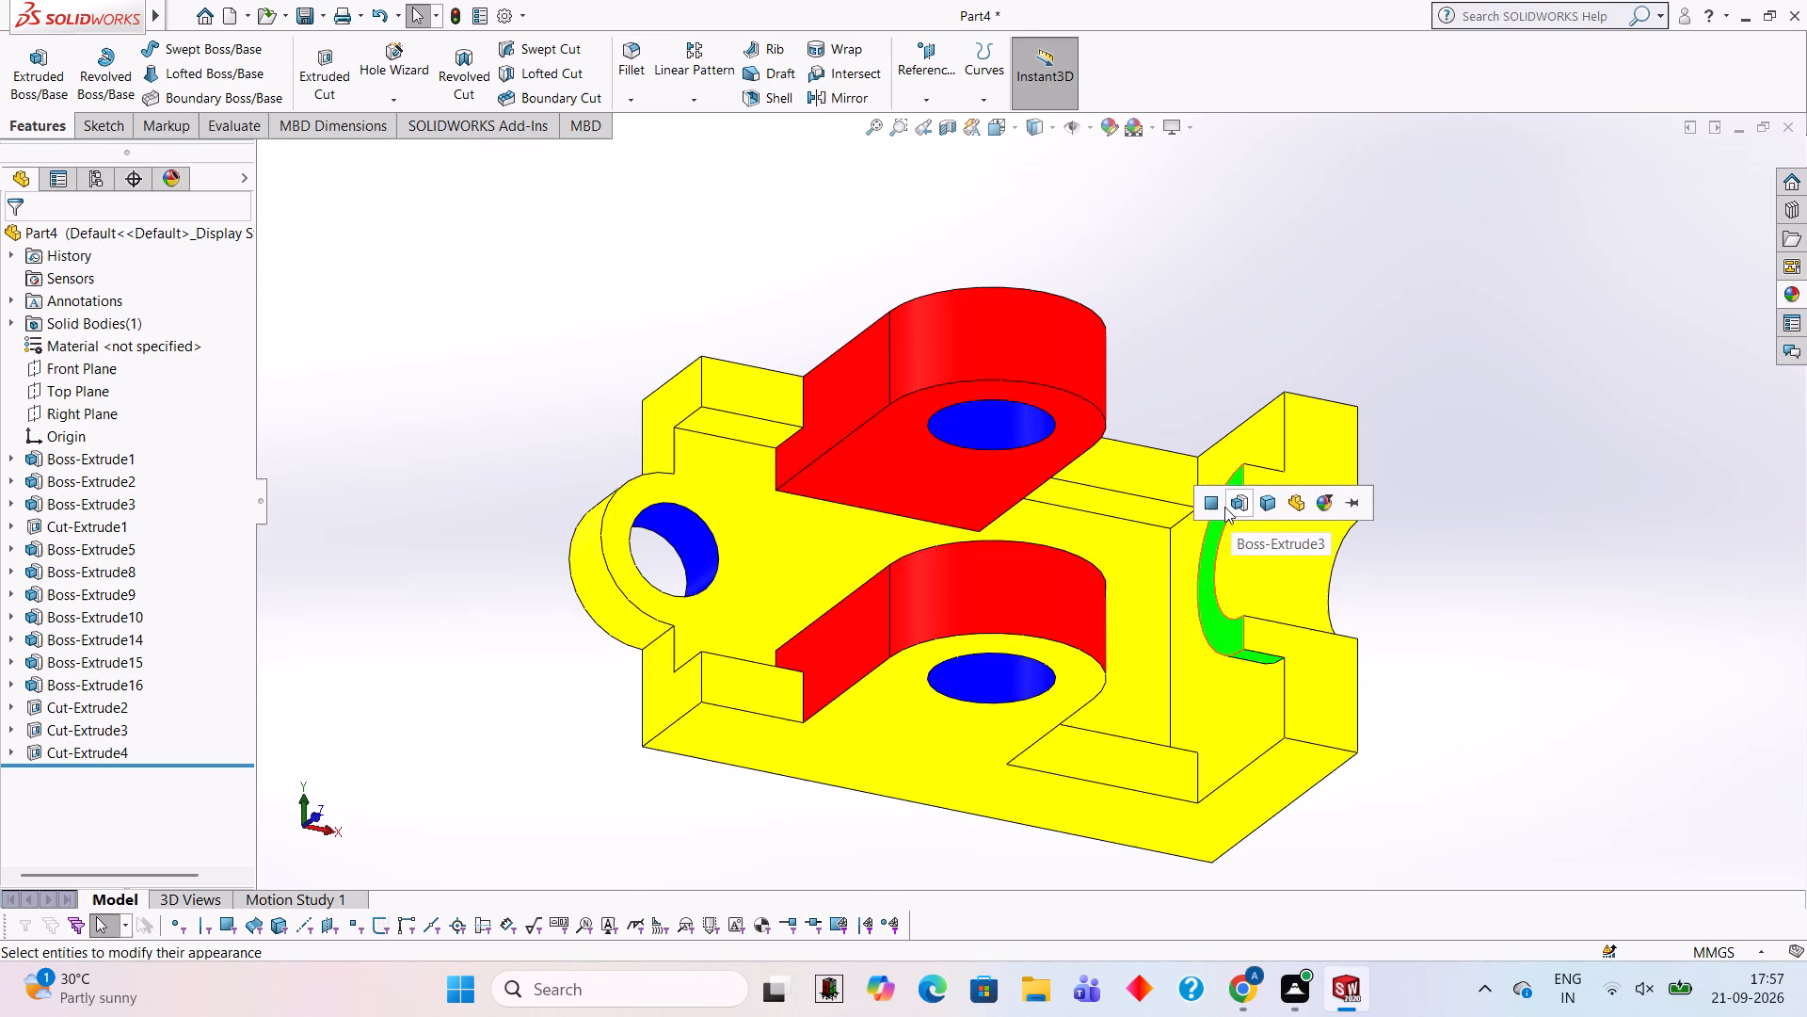
click(1224, 507)
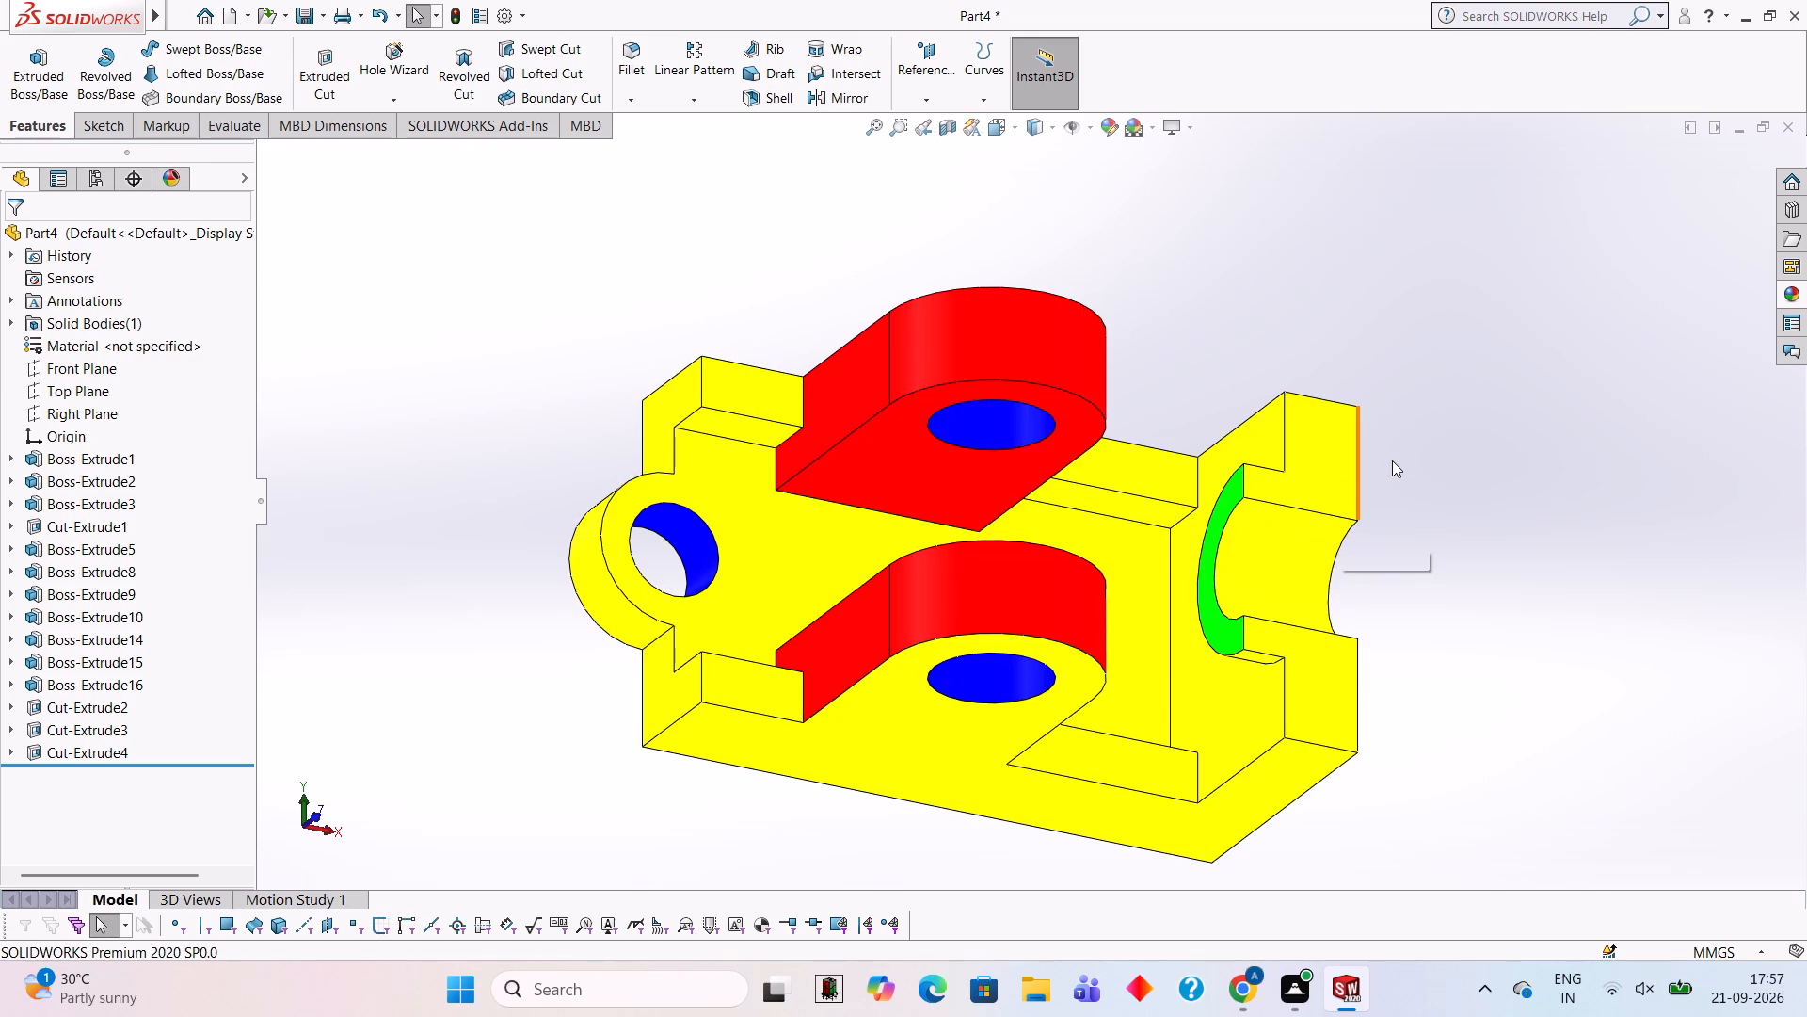
Apply the Green LED appearance to the curved bore face through the half-round boss and end wall.
click(1799, 296)
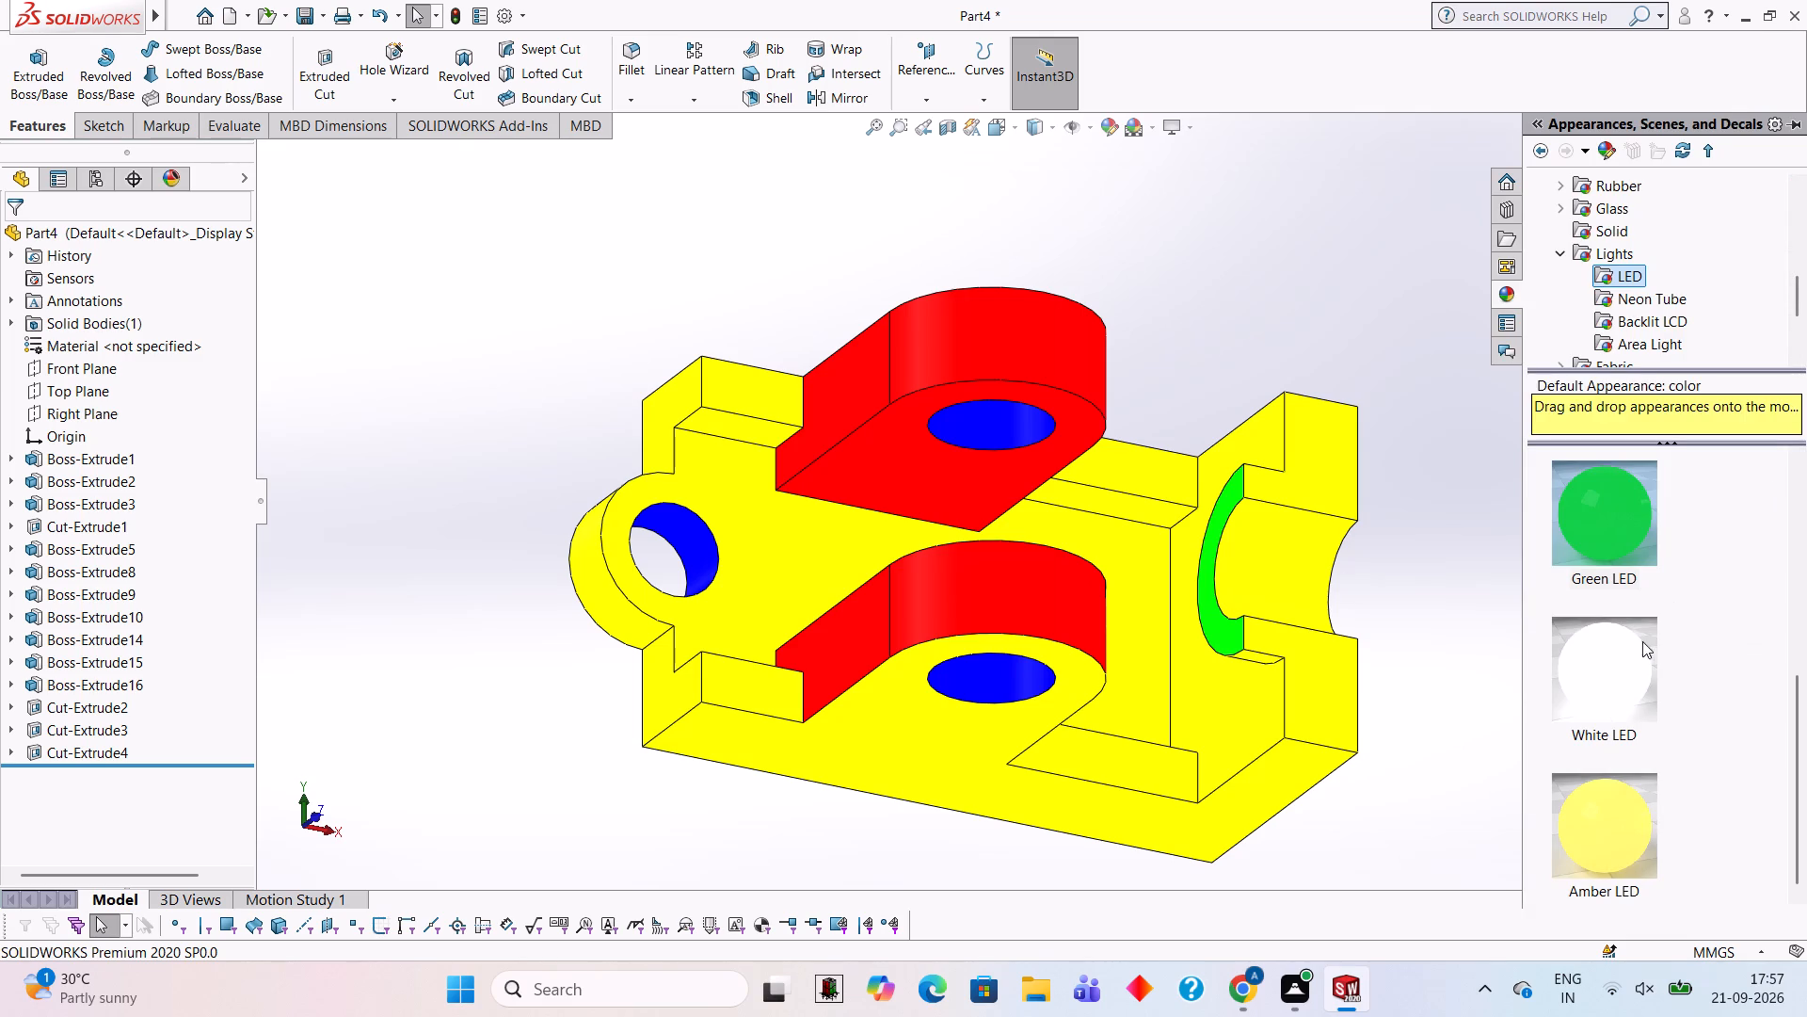
drag(1609, 535, 1309, 581)
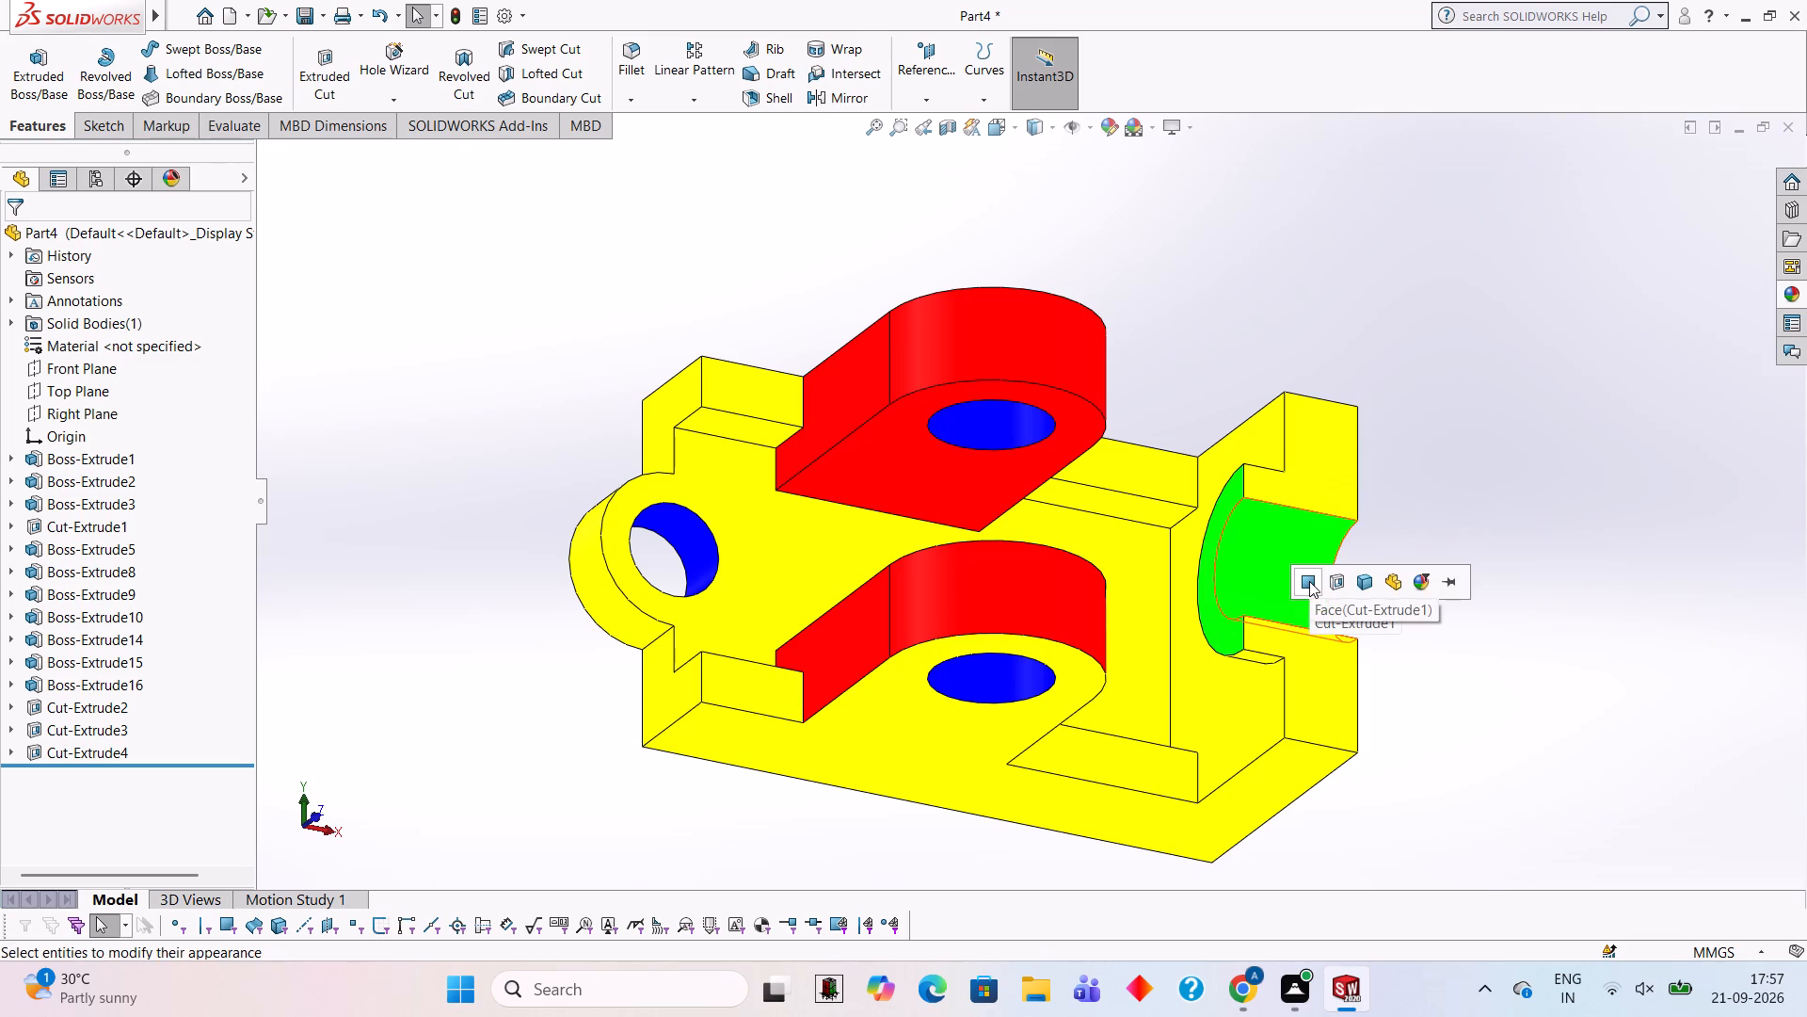
click(1309, 581)
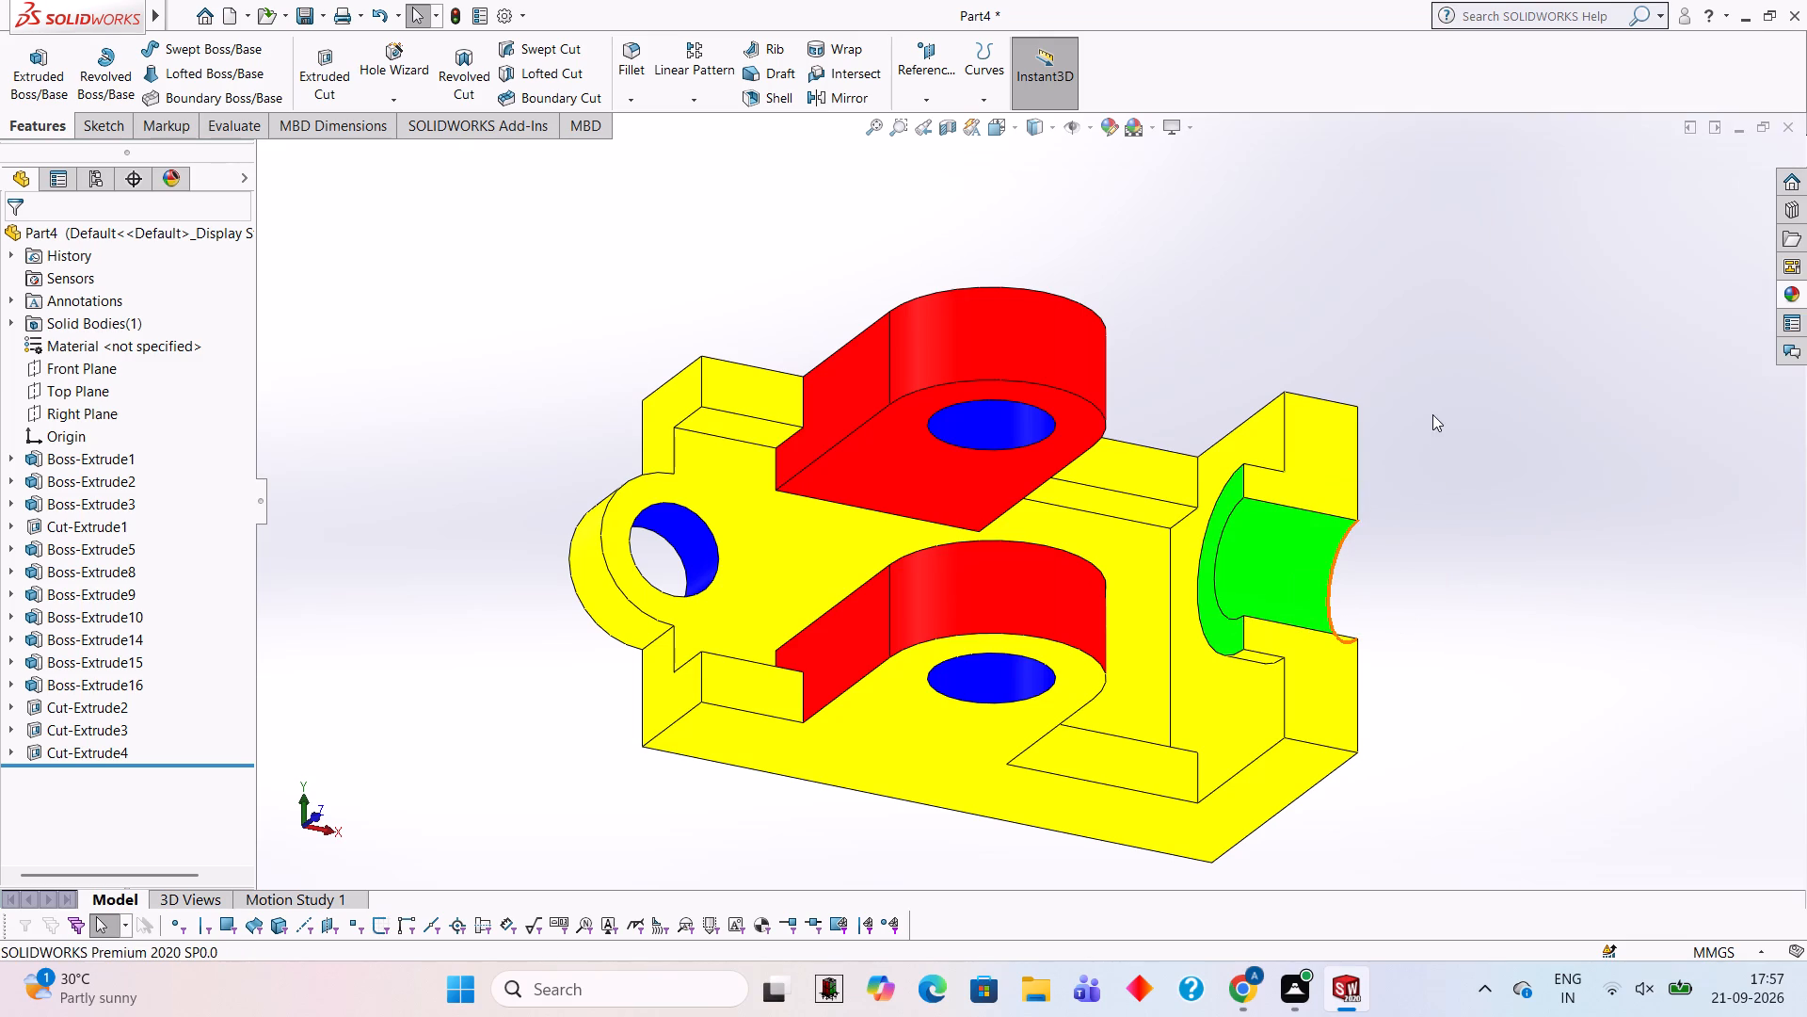
Apply the Green LED appearance to the outer curved face of the half-round boss on the end wall.
middle_drag(1452, 426, 1436, 357)
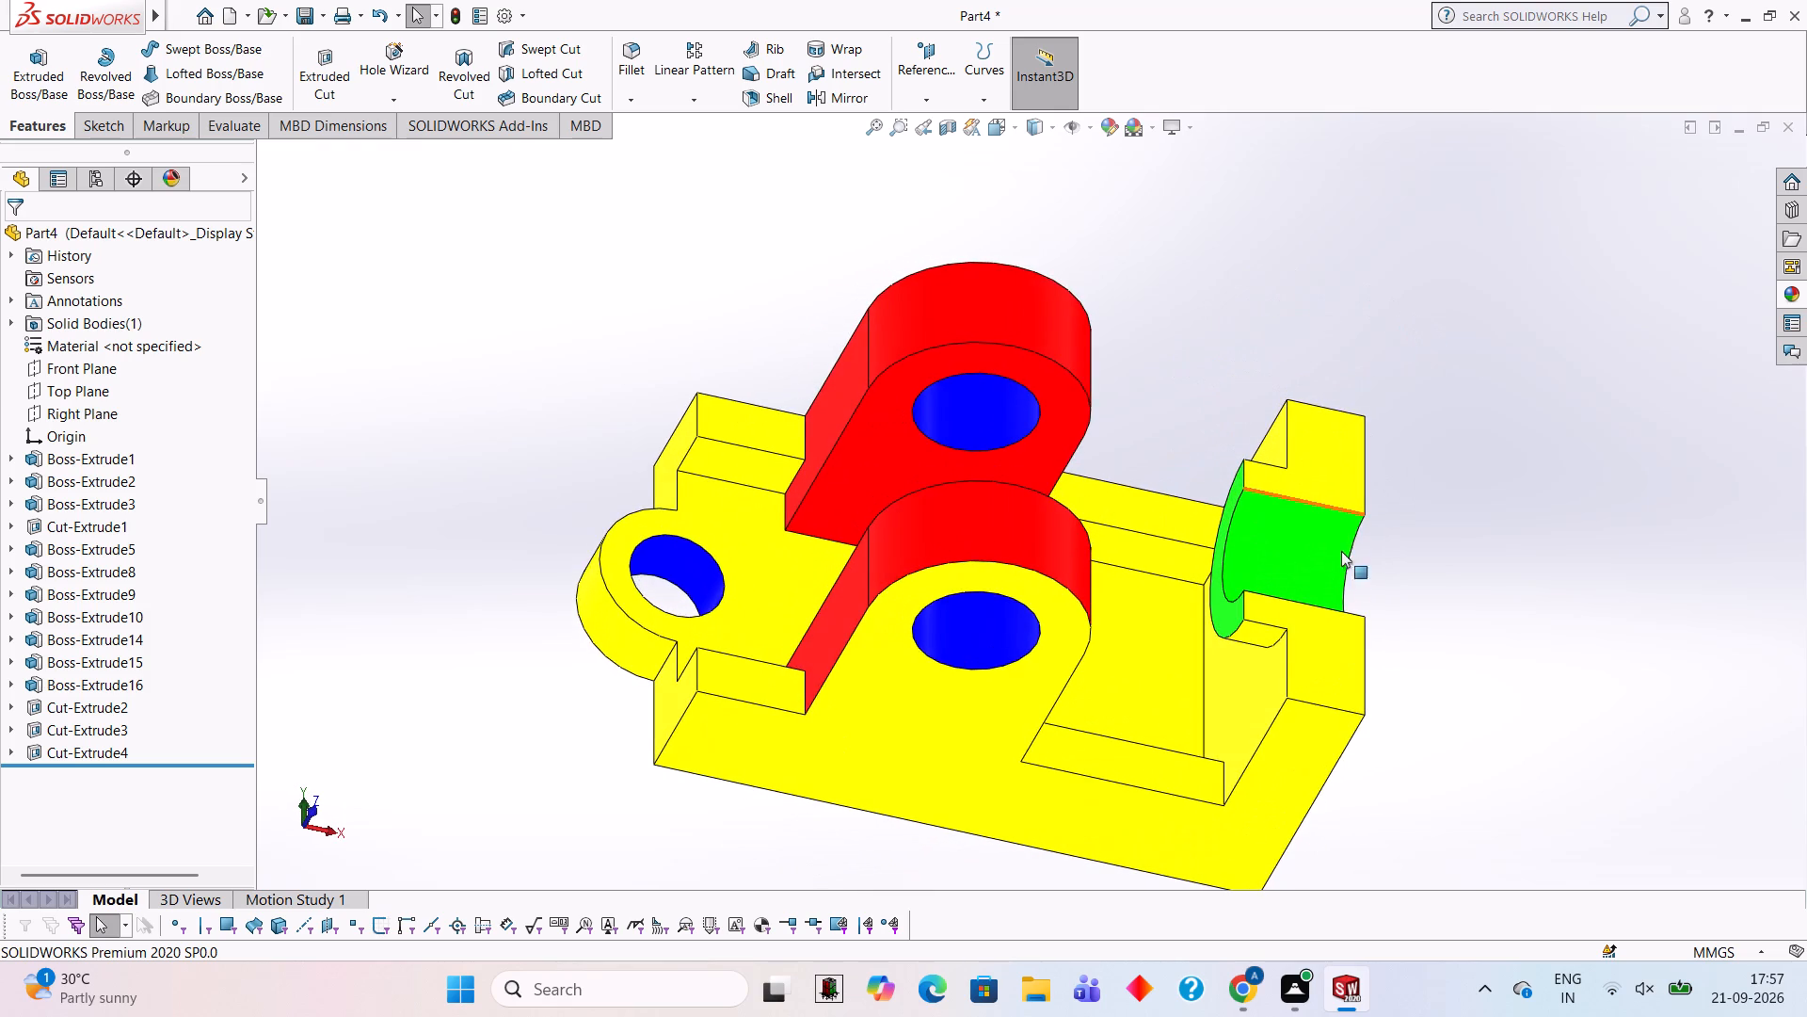
scroll(1357, 565, up, 2)
middle_drag(1404, 460, 1372, 439)
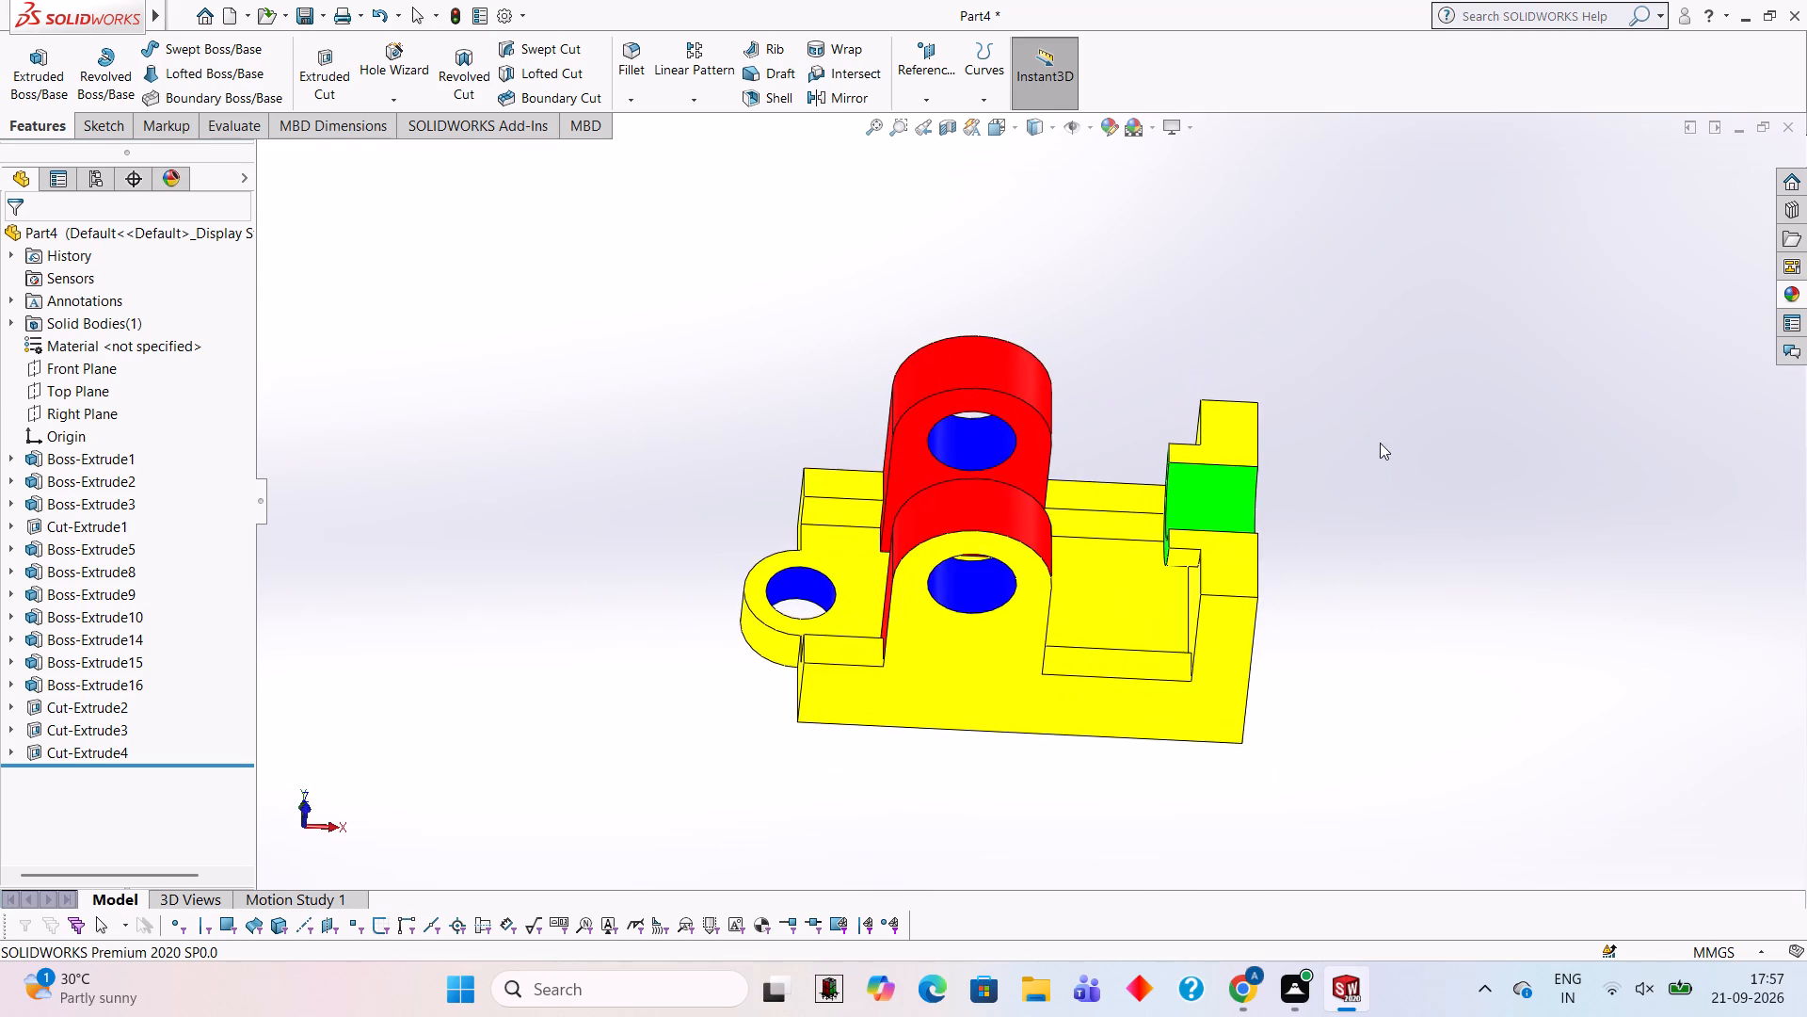
scroll(1345, 461, up, 1)
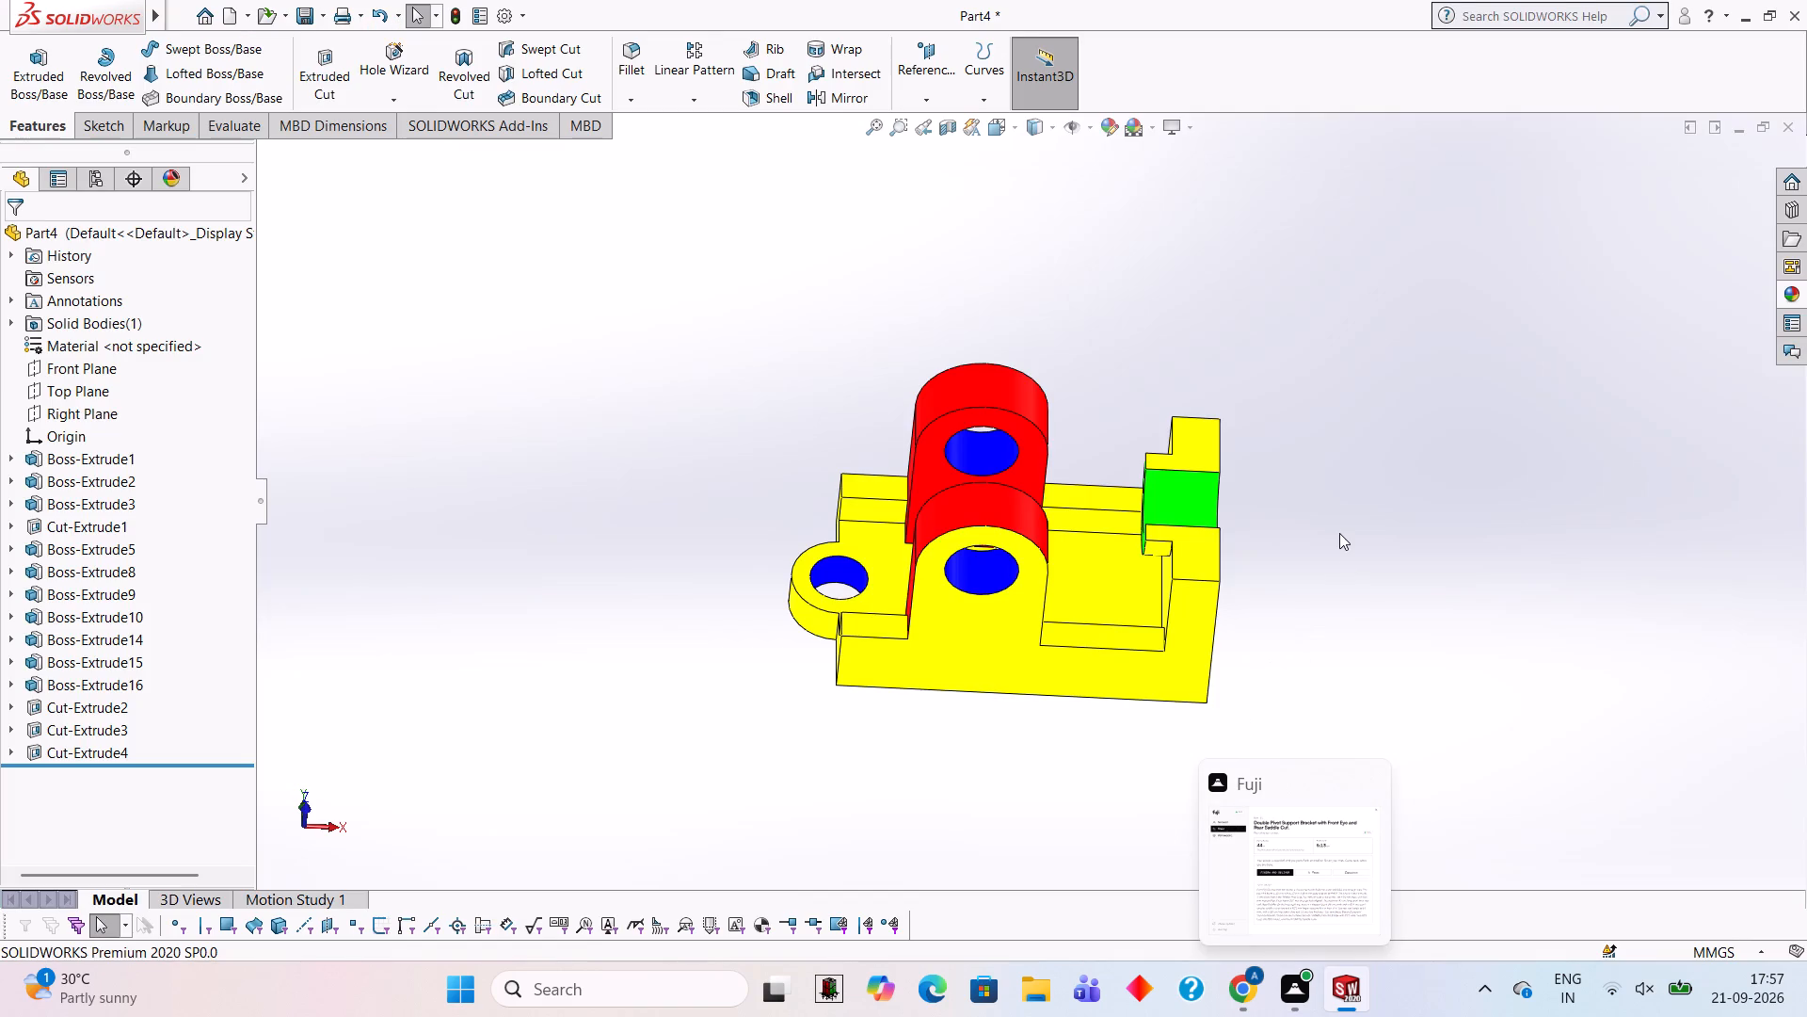
middle_drag(1335, 377, 1392, 452)
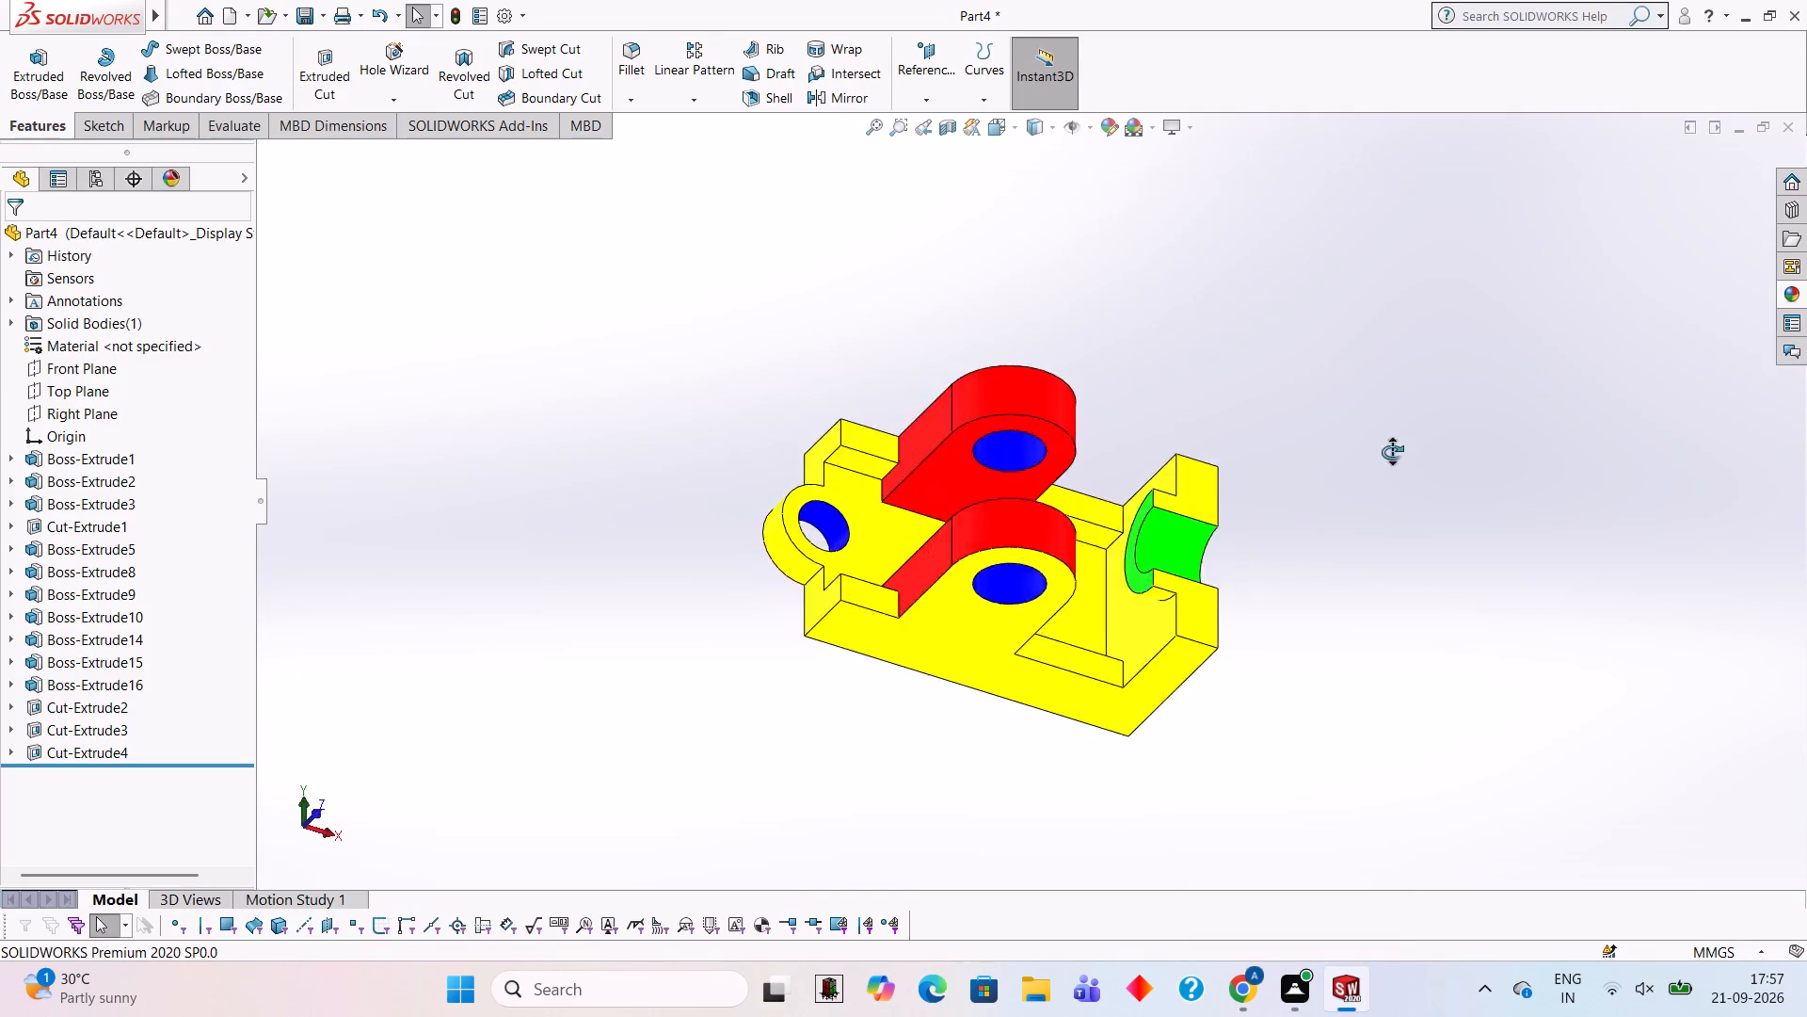
middle_drag(1392, 452, 1347, 390)
middle_drag(1331, 573, 1329, 571)
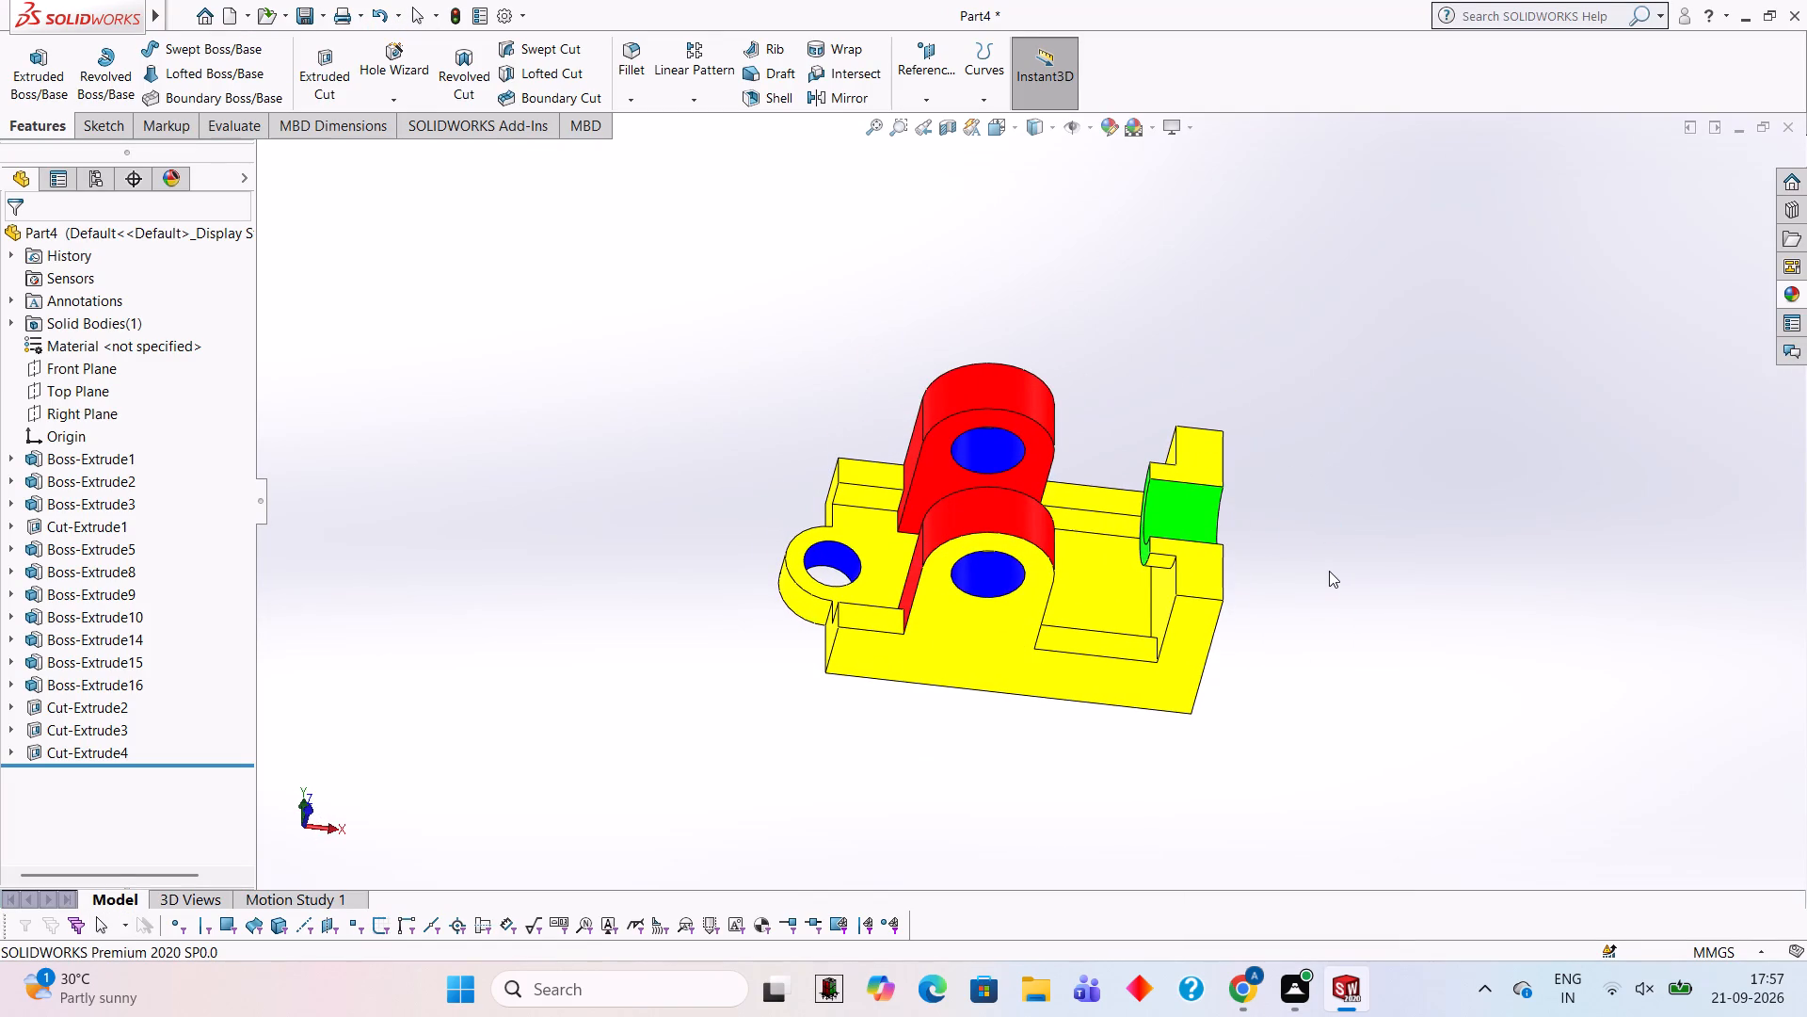
middle_drag(1329, 571, 1475, 425)
scroll(987, 694, down, 2)
scroll(1035, 665, up, 1)
scroll(1077, 660, down, 4)
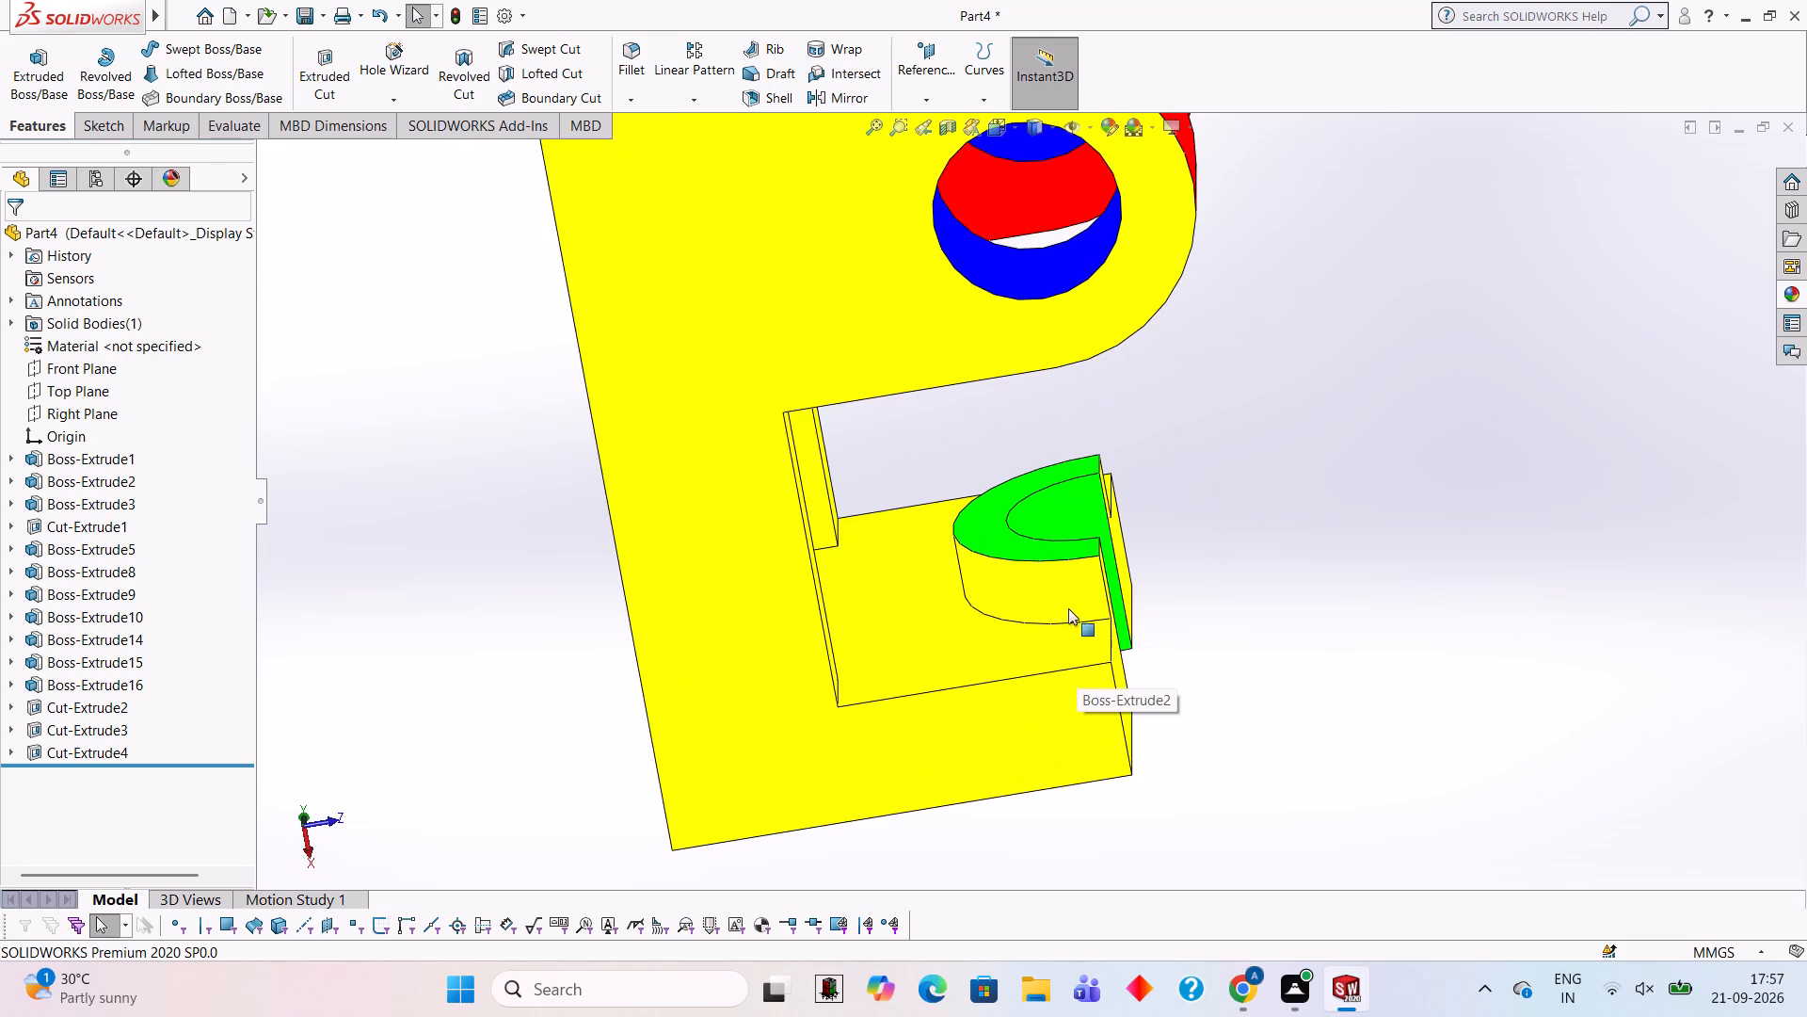
click(1795, 295)
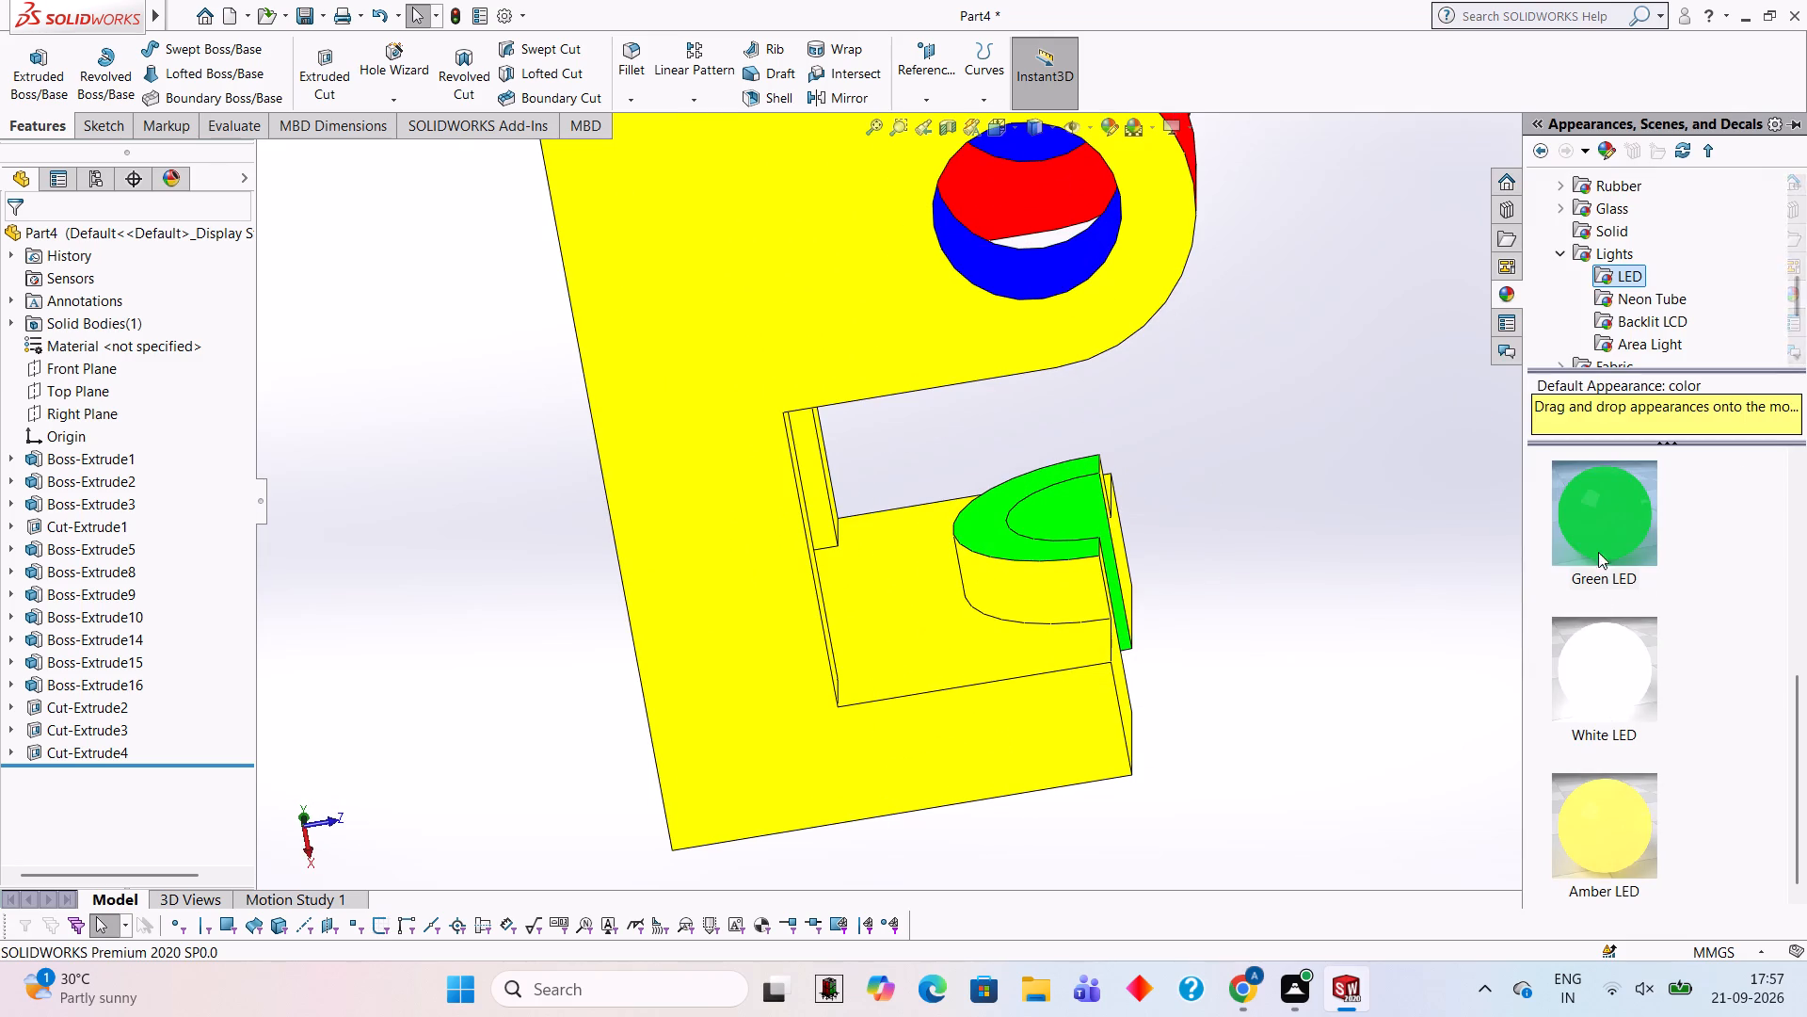
drag(1621, 506, 1068, 574)
click(1068, 574)
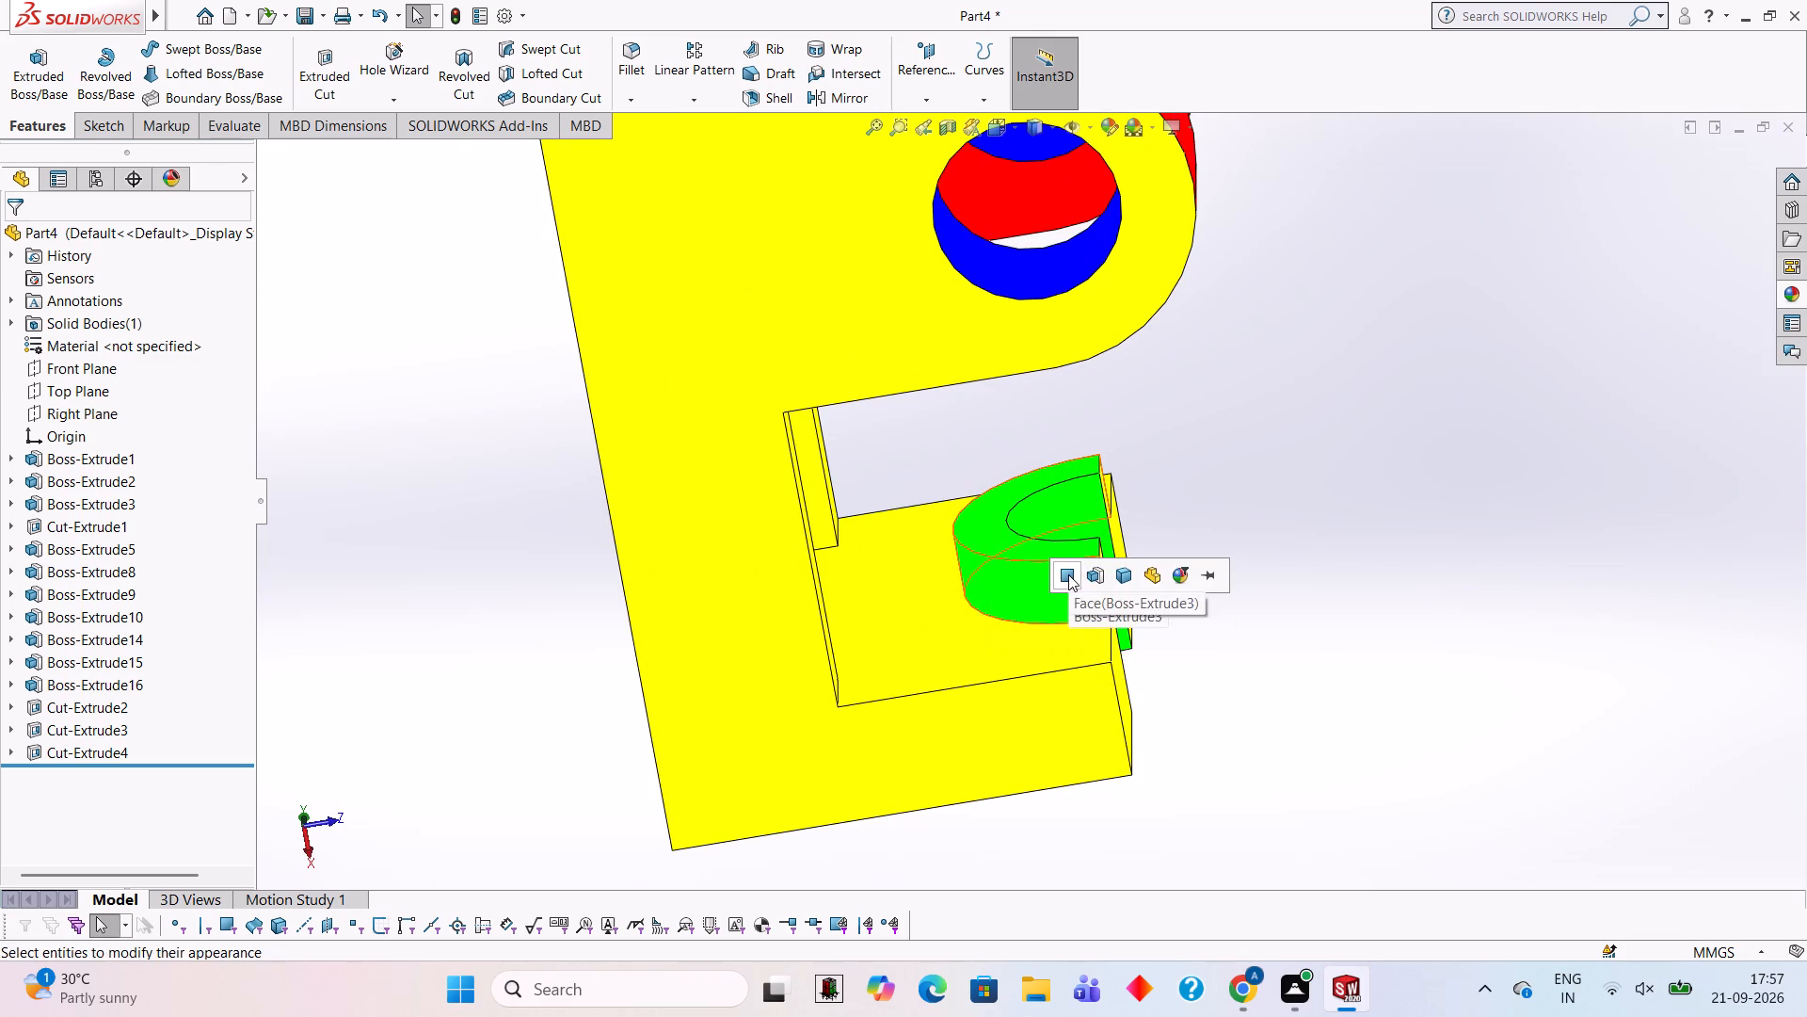
Apply the Green LED appearance to the end wall's flat rim face on the +Y side of the half-round bore.
middle_drag(1402, 557, 1274, 512)
scroll(1273, 463, up, 2)
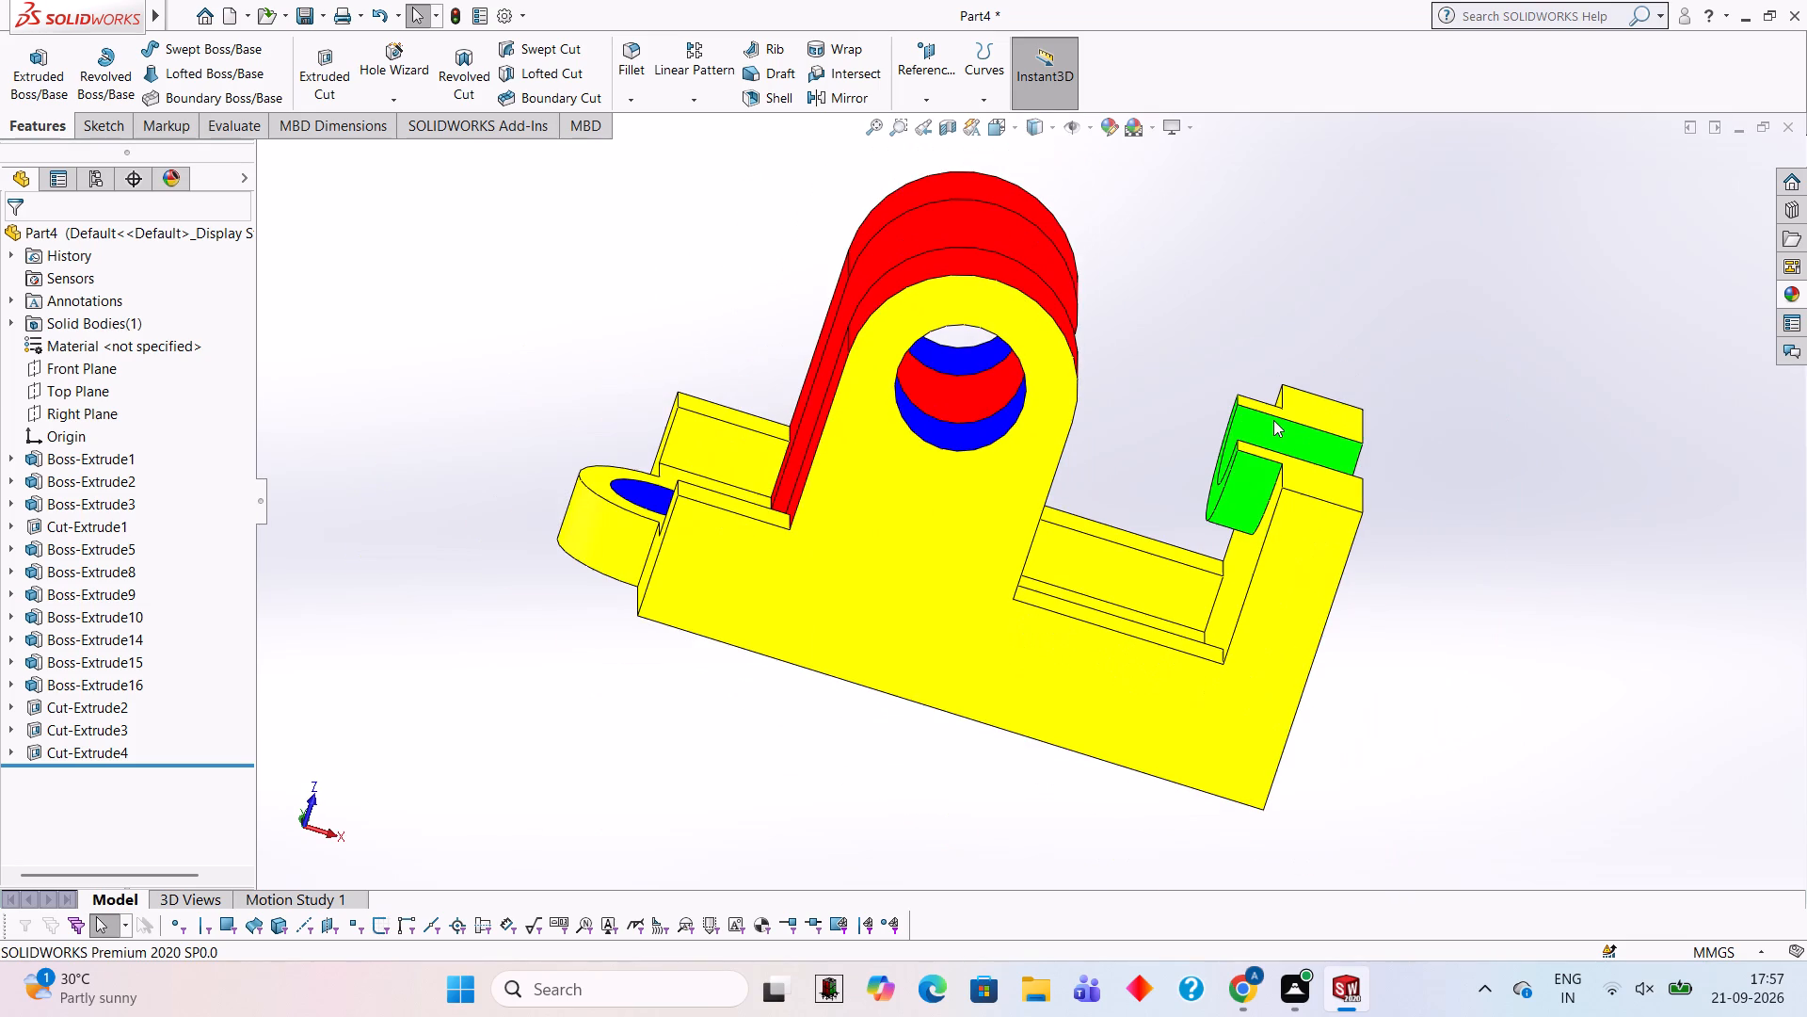
middle_drag(1325, 316, 1347, 538)
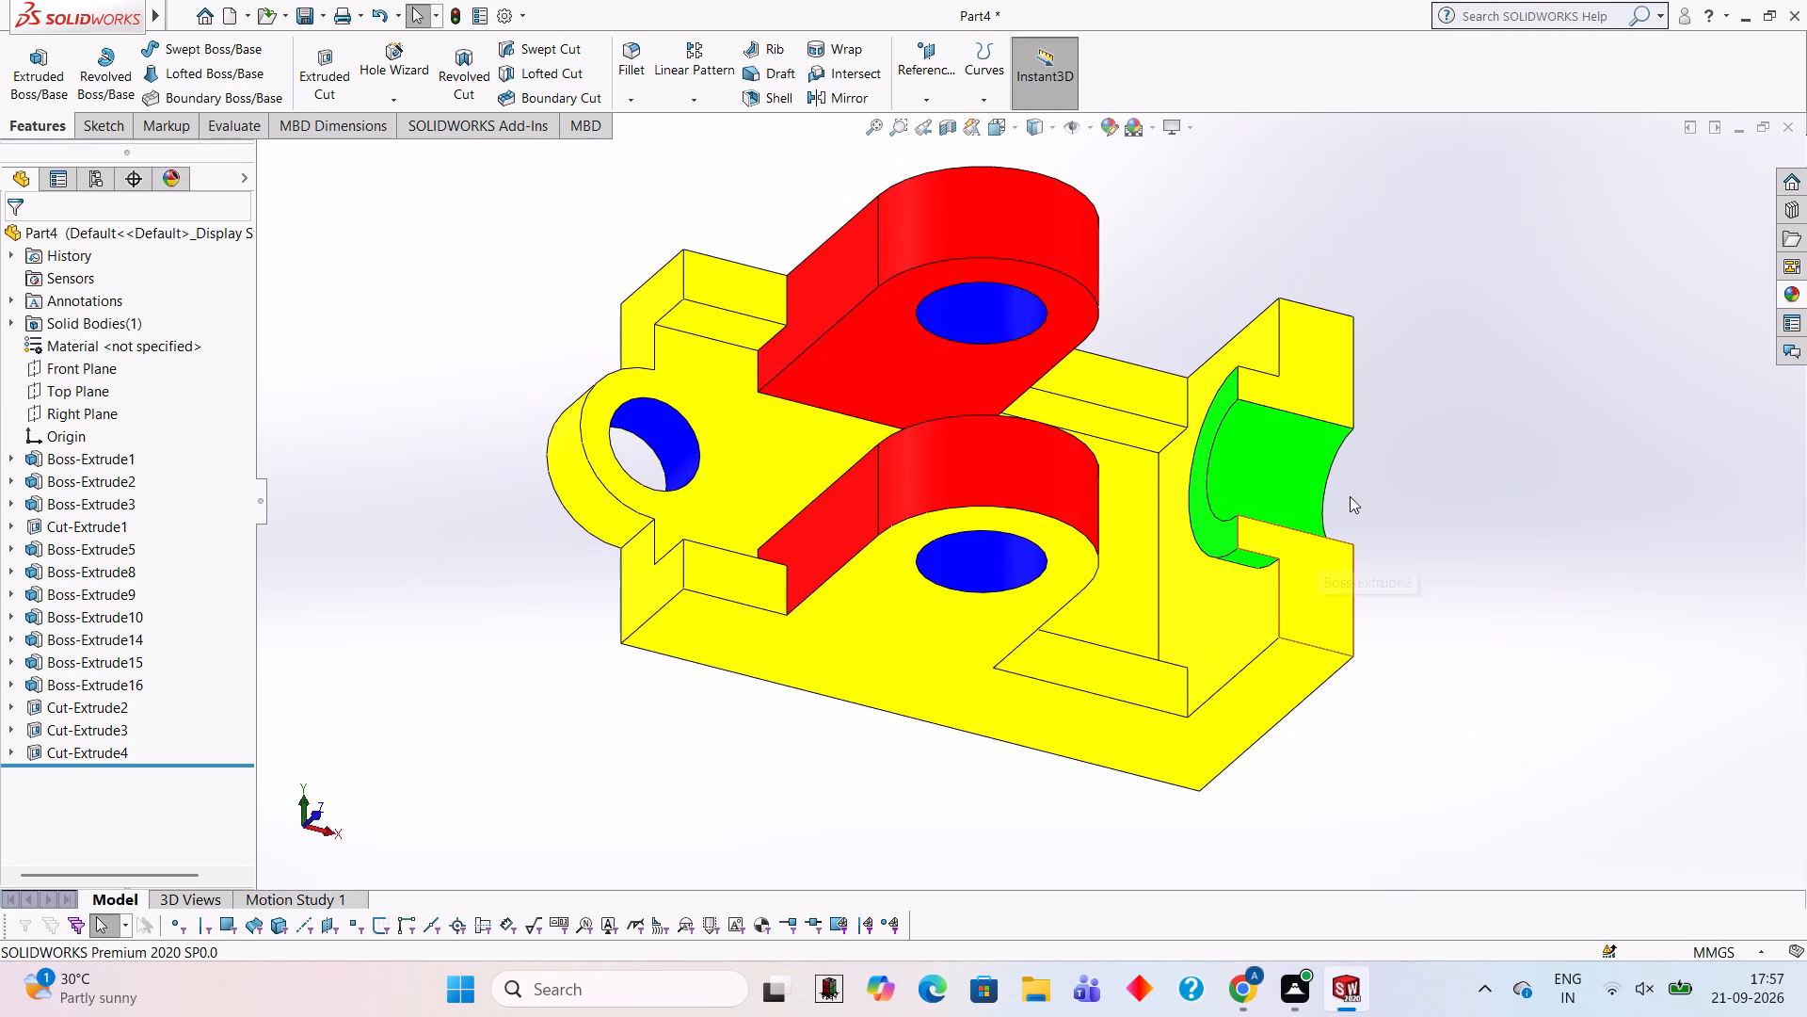
click(1796, 297)
drag(1632, 516, 1615, 517)
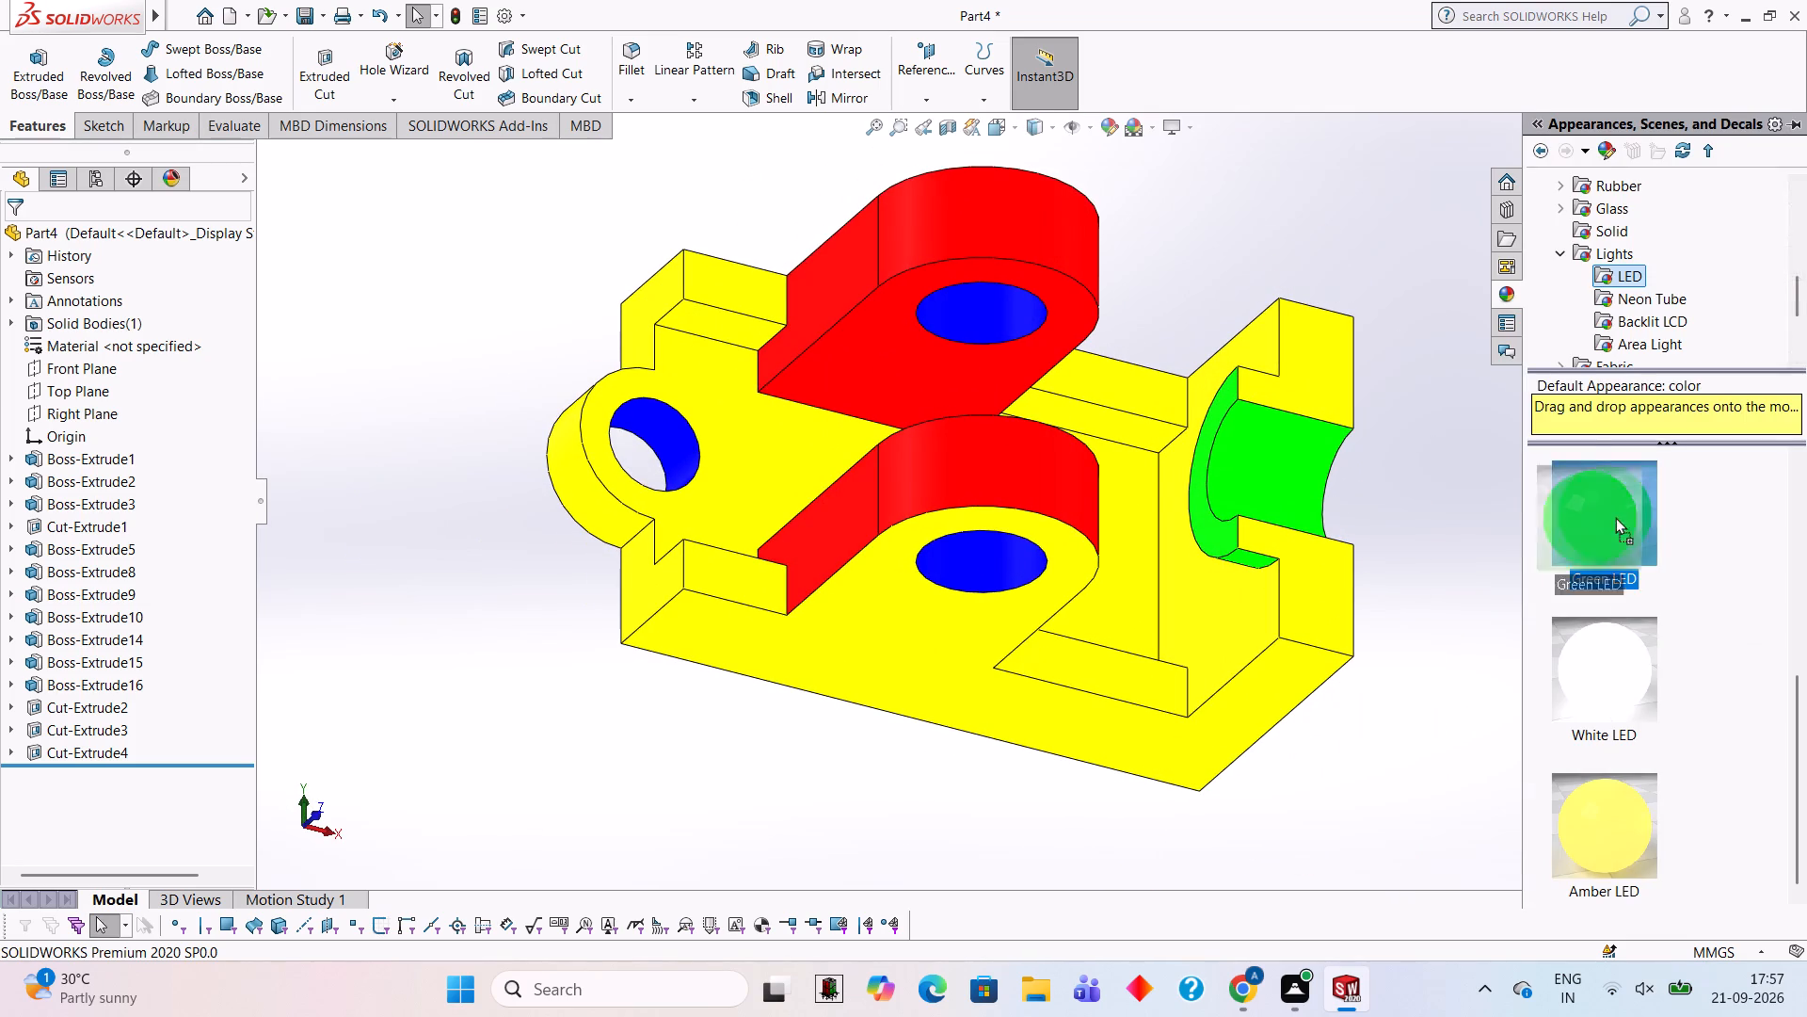
drag(1615, 517, 1349, 365)
click(1349, 365)
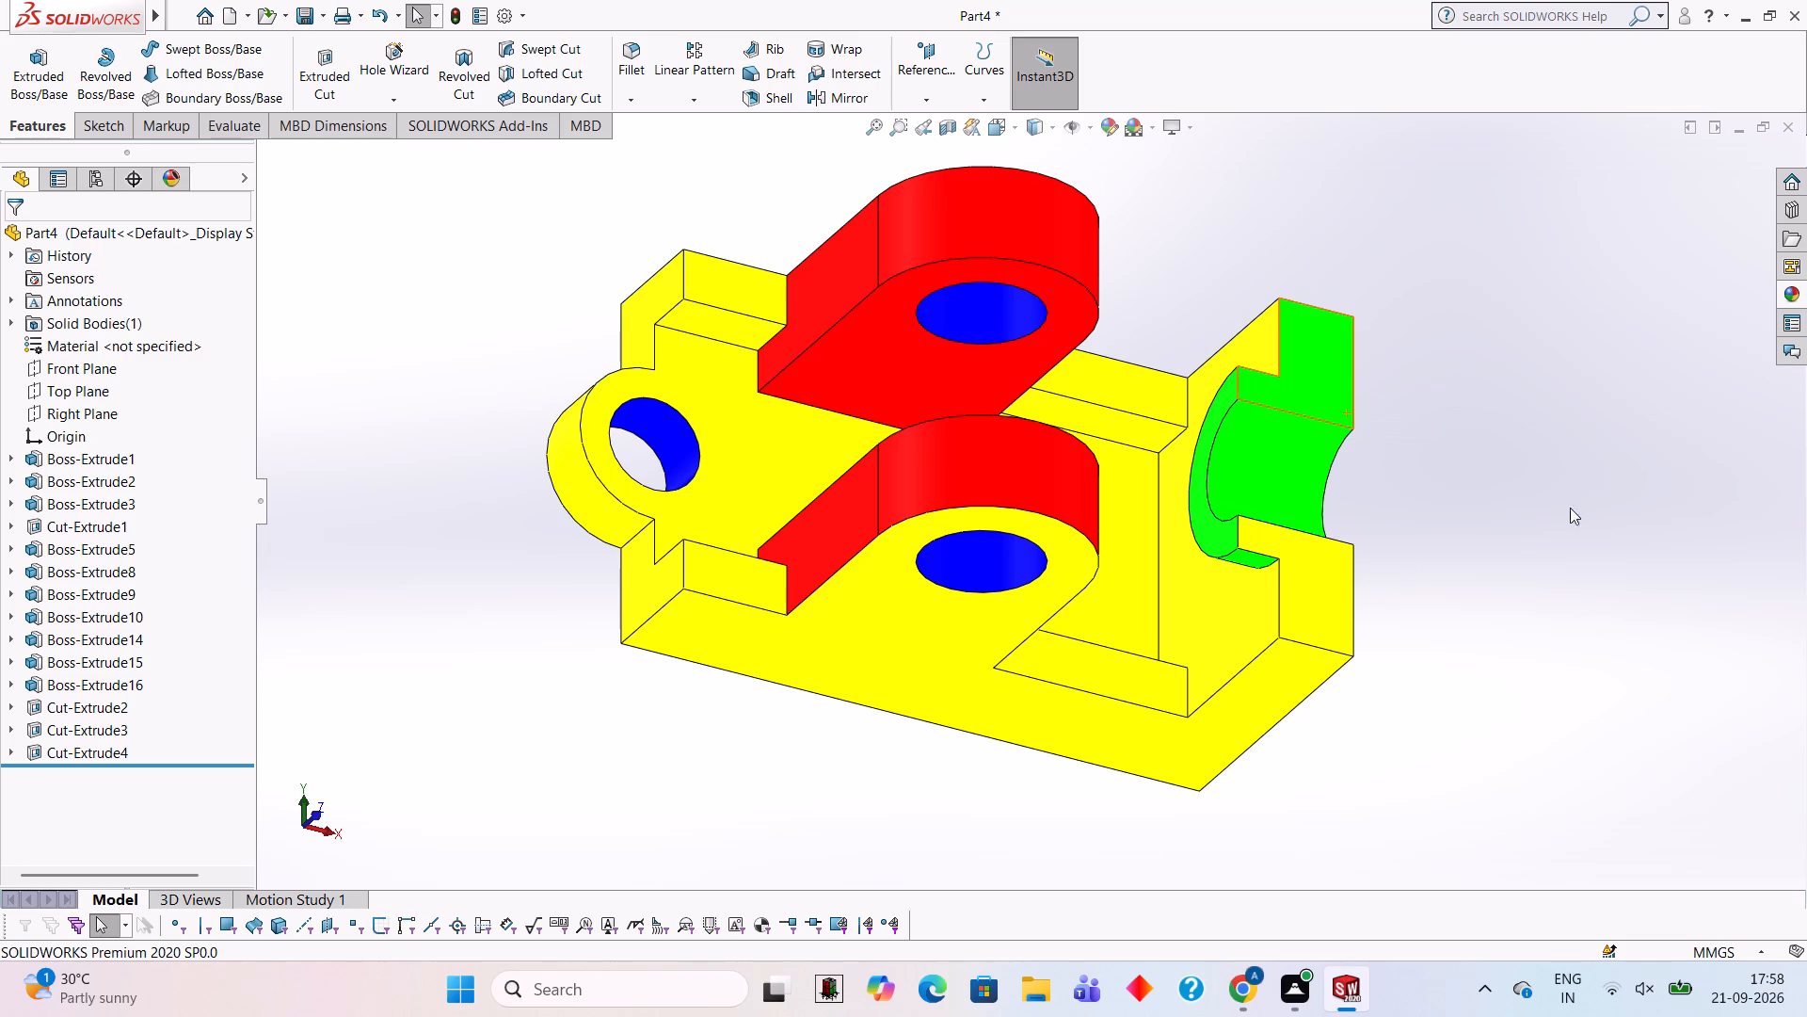
Apply the Green LED appearance to the end wall's flat rim face on the -Y side of the half-round bore.
click(1795, 289)
drag(1580, 503, 1315, 573)
click(1315, 573)
Inspect the coloured part from several directions, checking the appearances on the body, arms, holes and half-round bore faces.
middle_drag(1488, 458, 1447, 344)
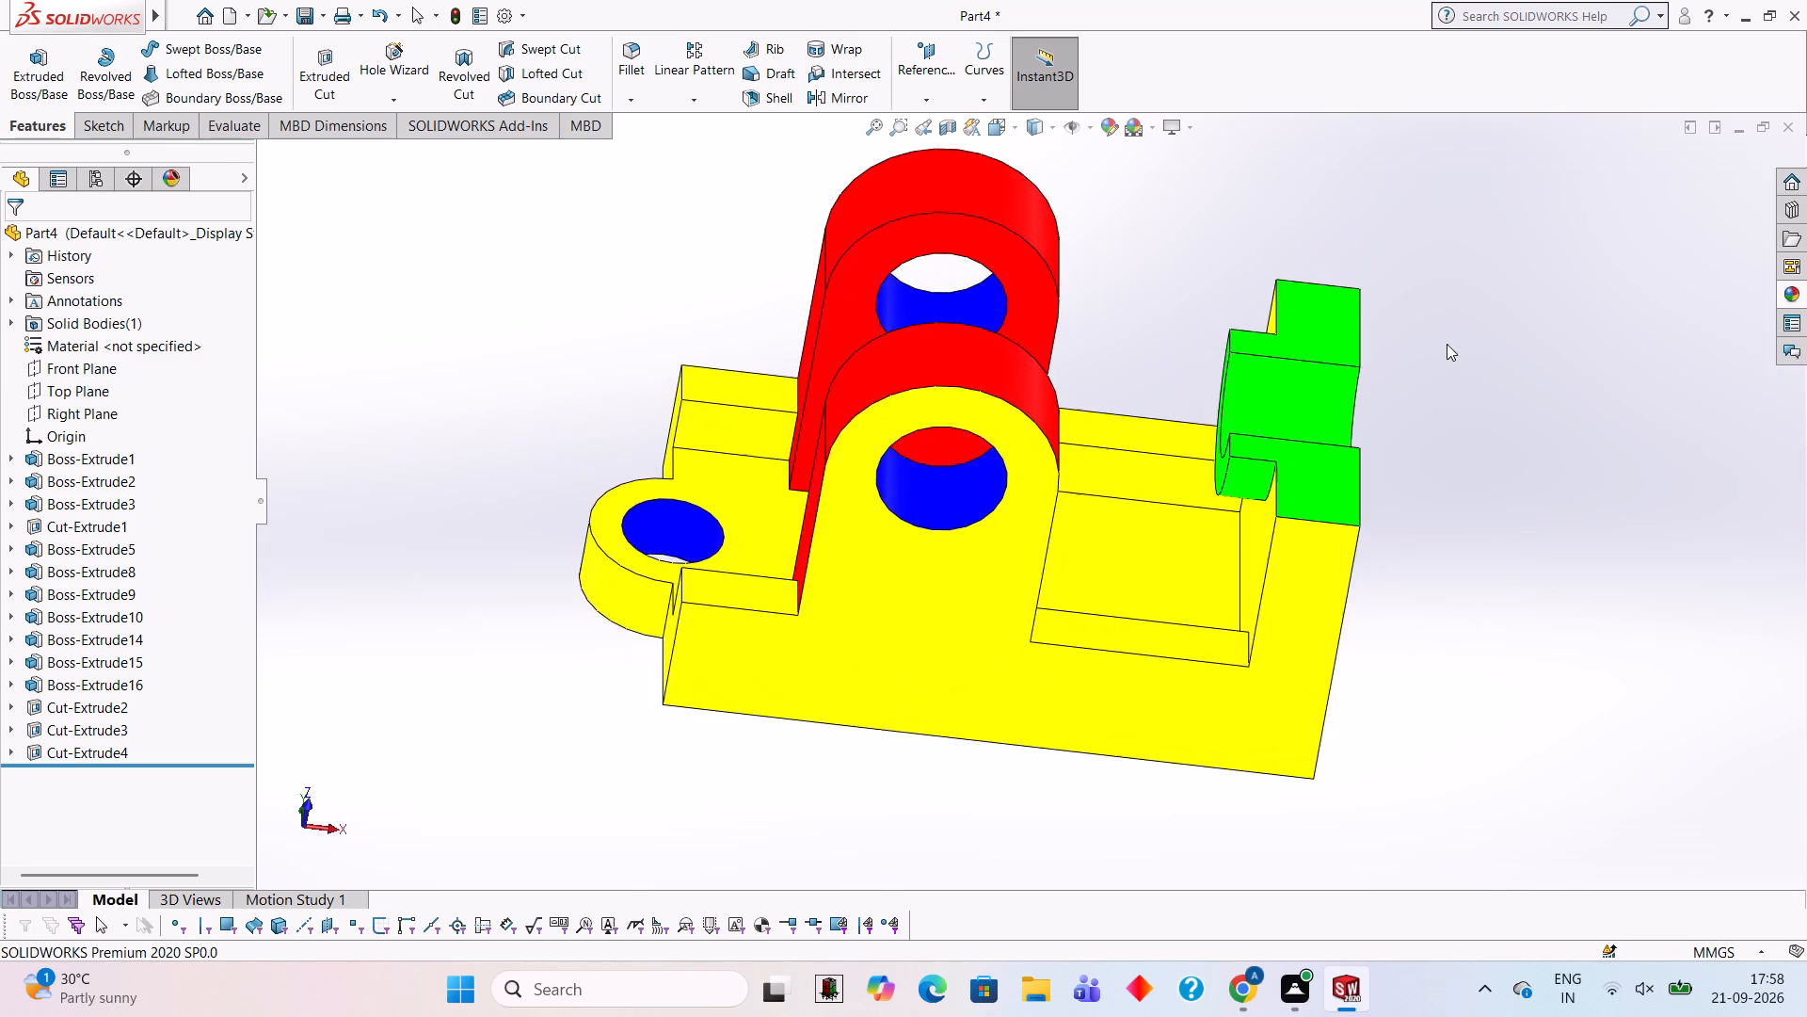
scroll(1409, 410, up, 2)
middle_drag(1458, 390, 1538, 621)
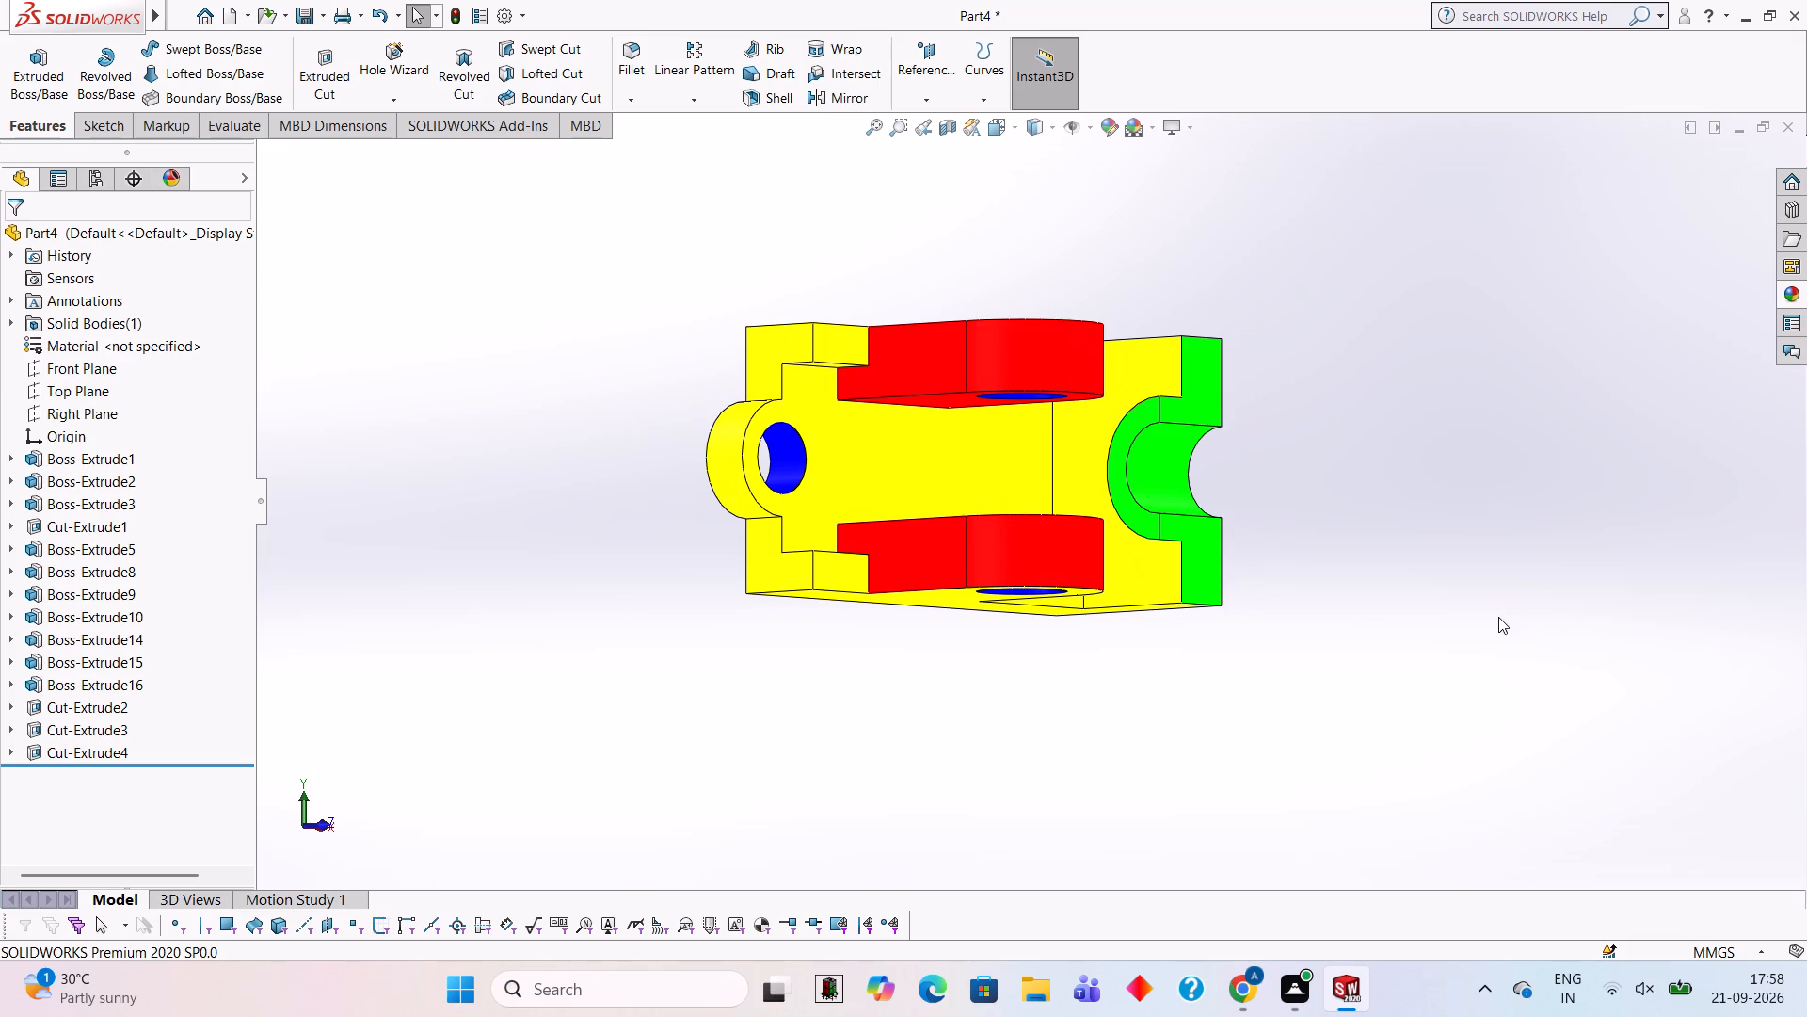
middle_drag(1498, 617, 1430, 495)
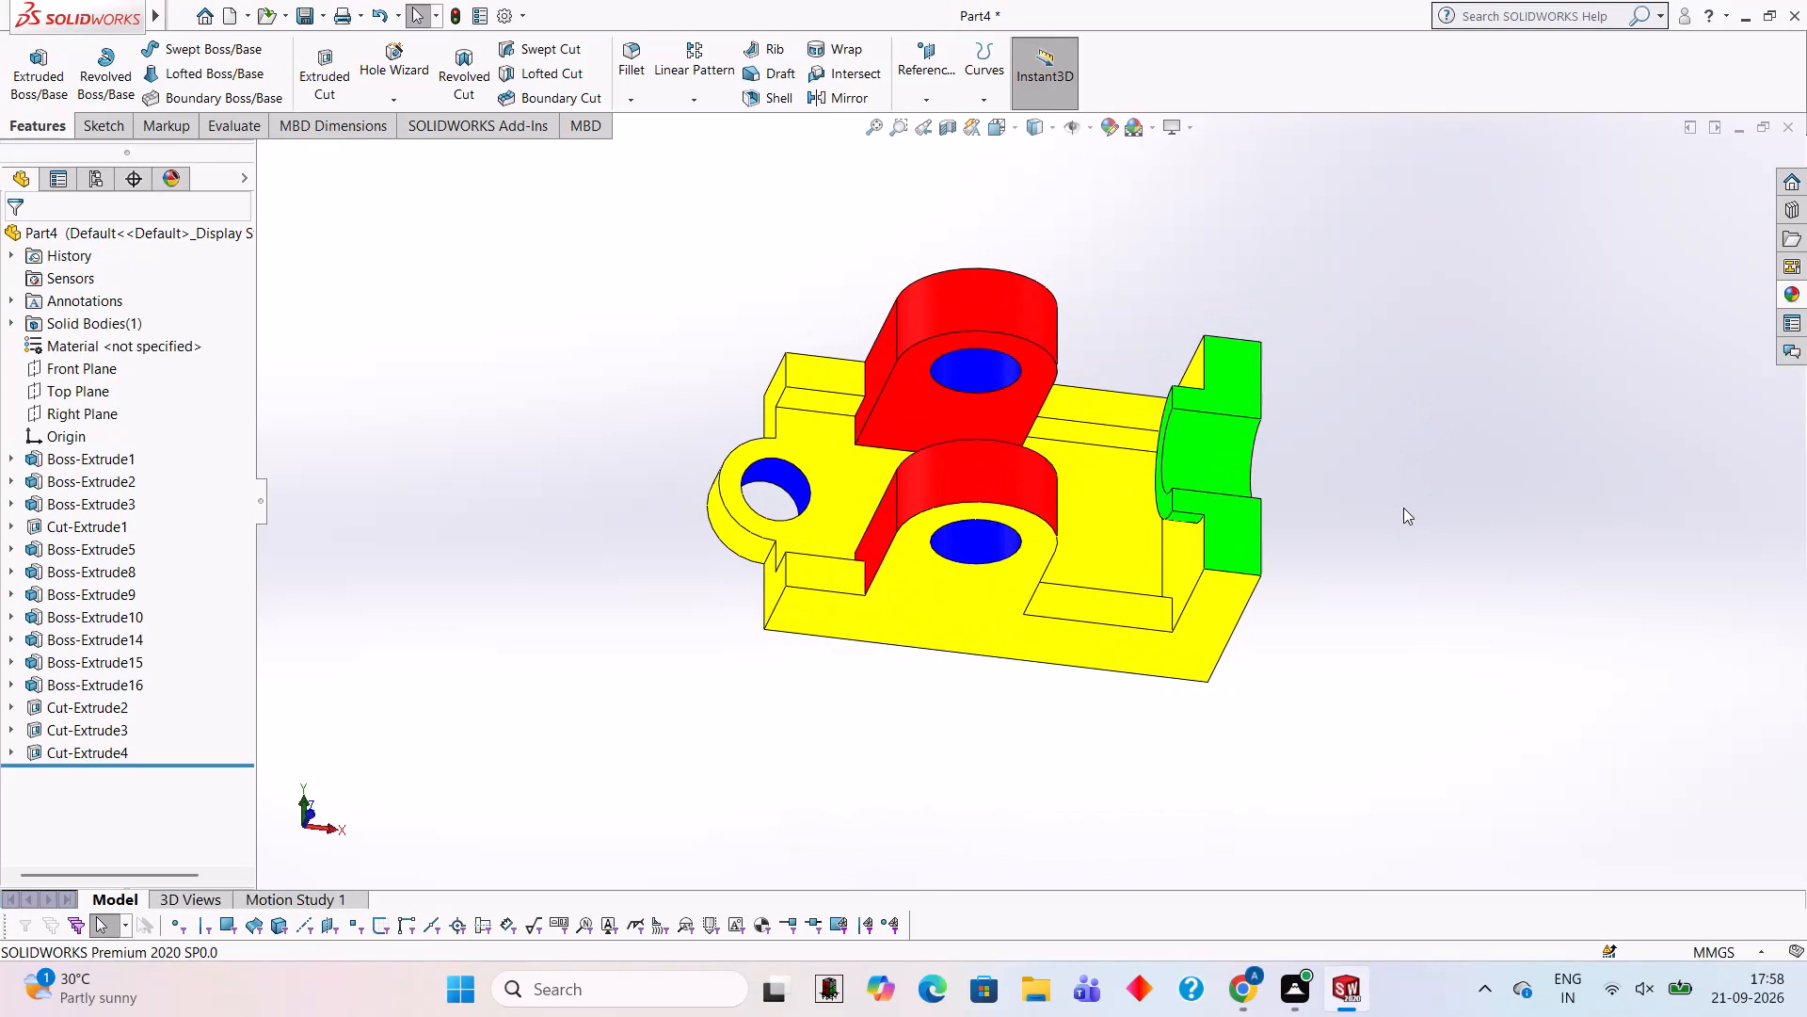
scroll(1379, 461, up, 1)
middle_drag(1391, 461, 1378, 475)
middle_drag(1378, 475, 1317, 258)
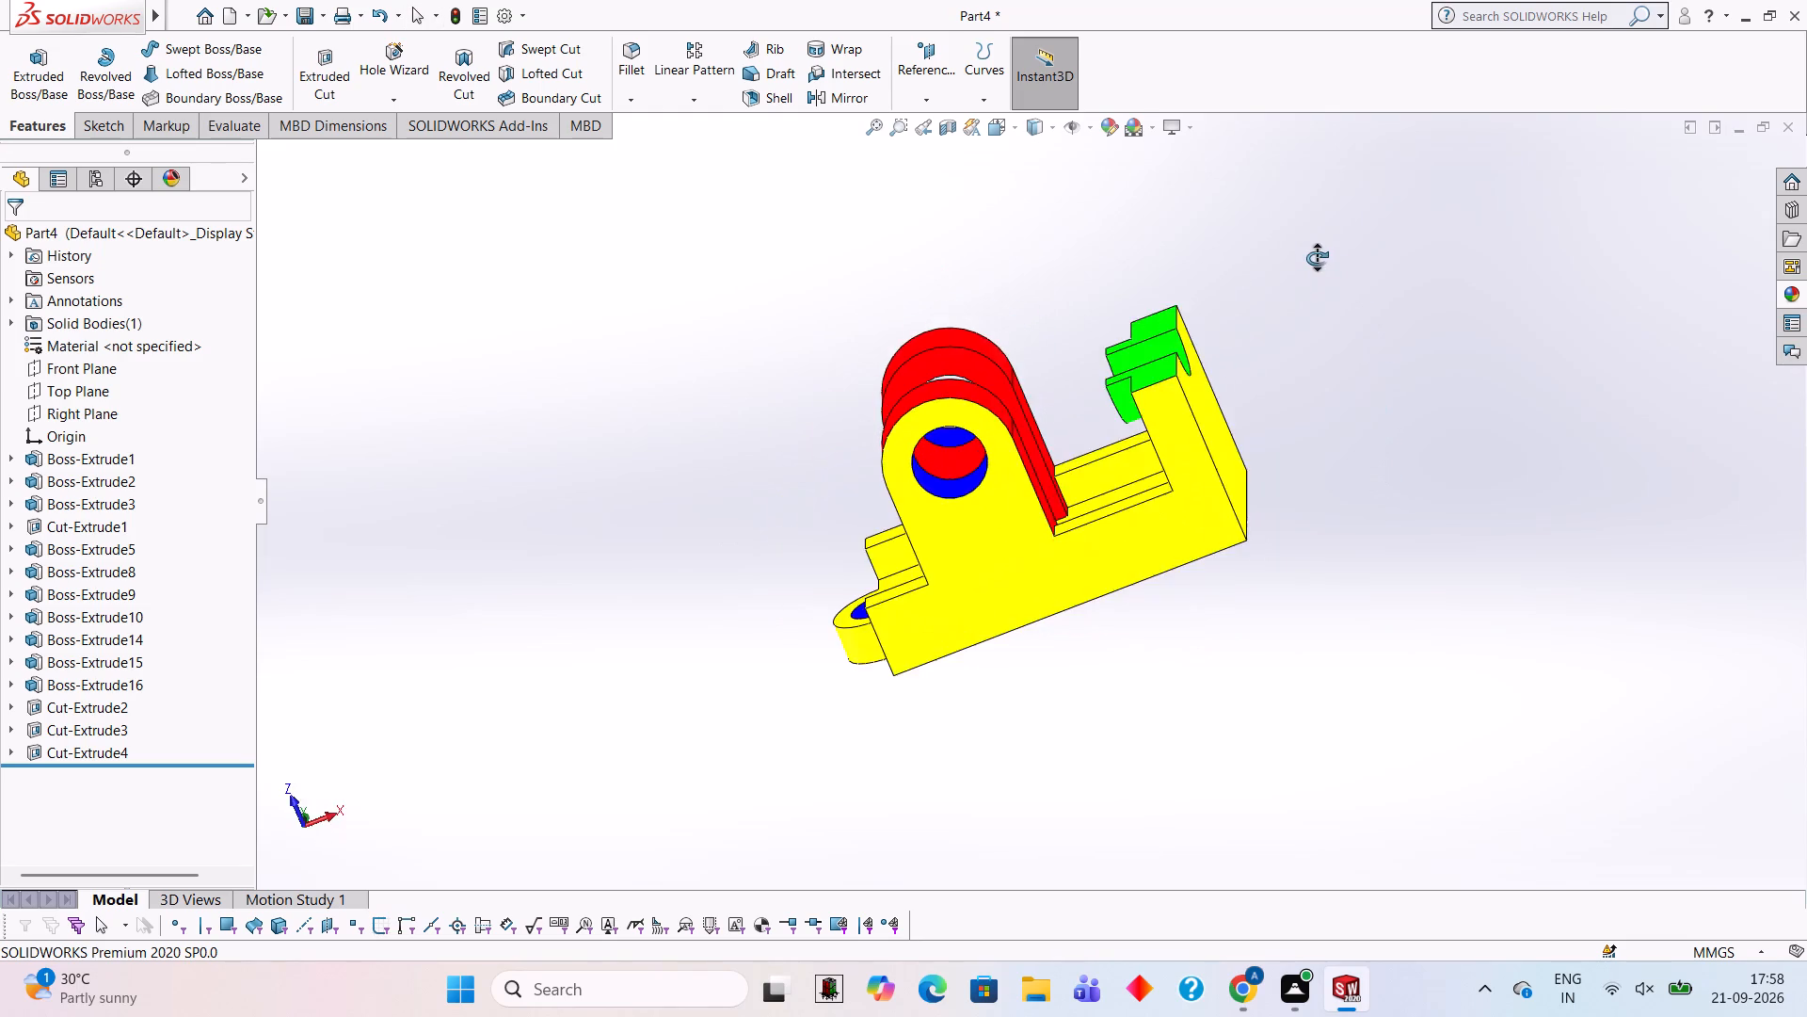
middle_drag(1317, 258, 1147, 657)
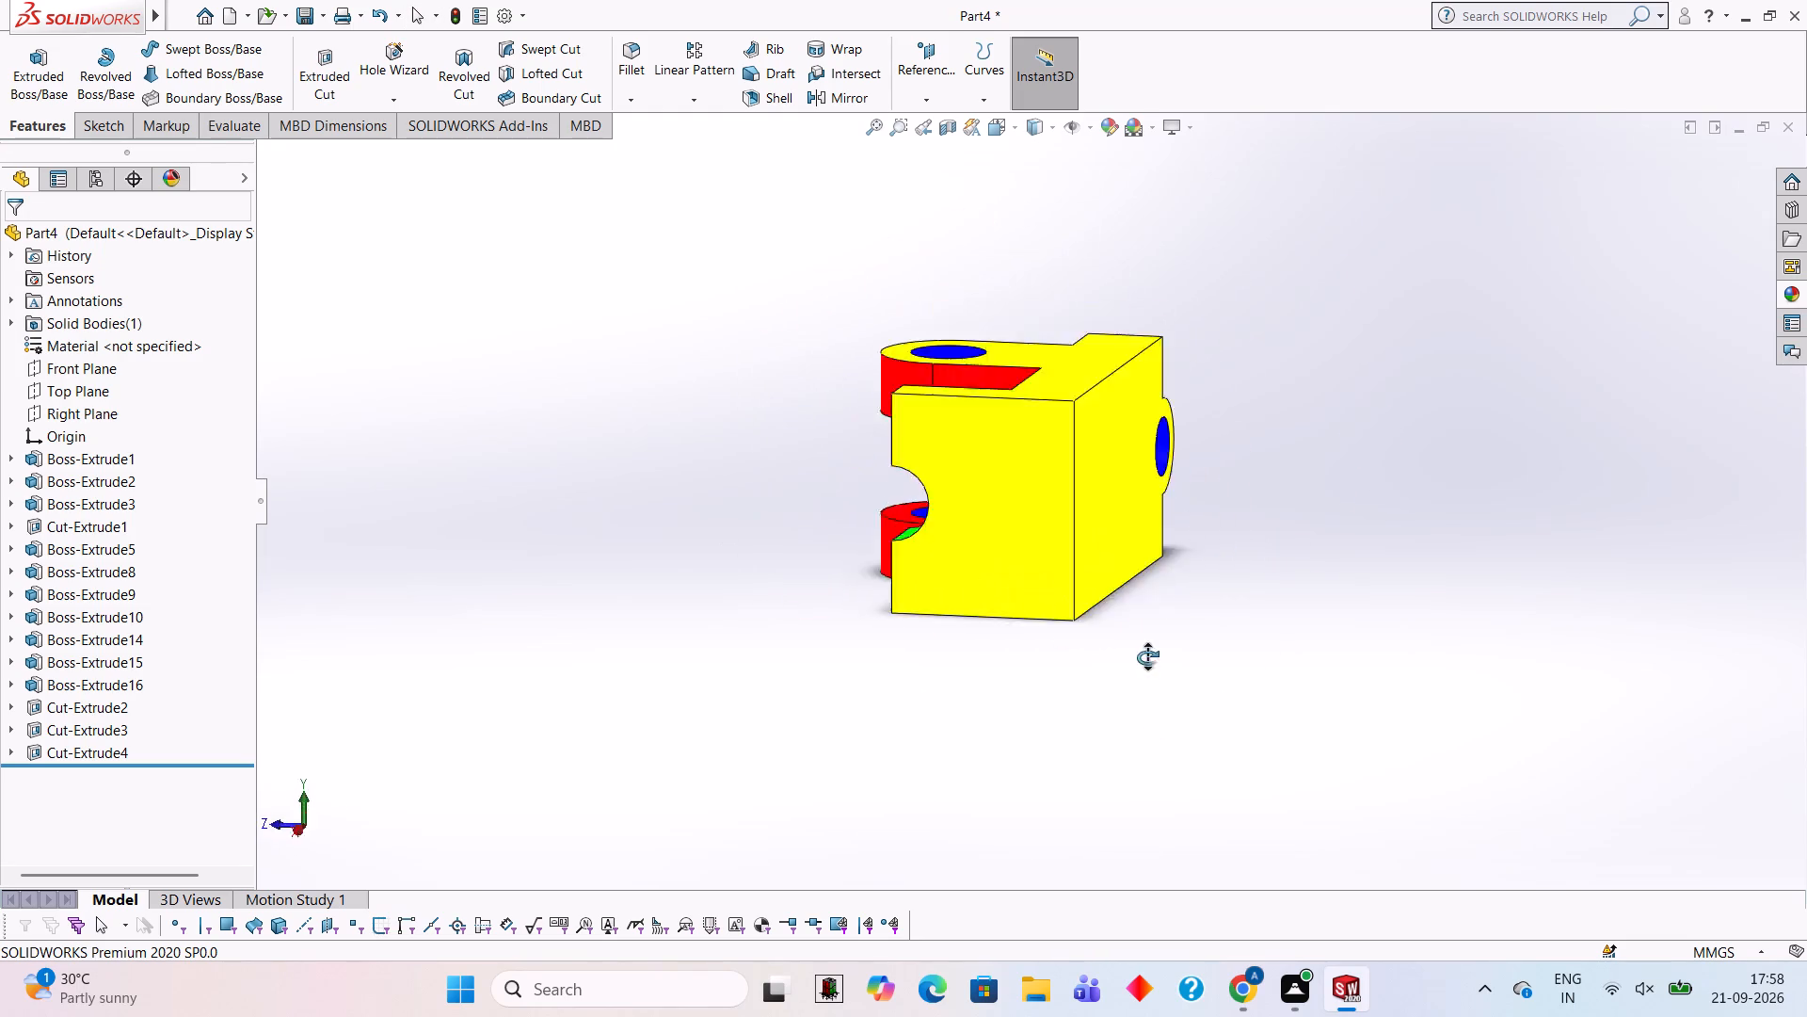
middle_drag(1147, 657, 1405, 412)
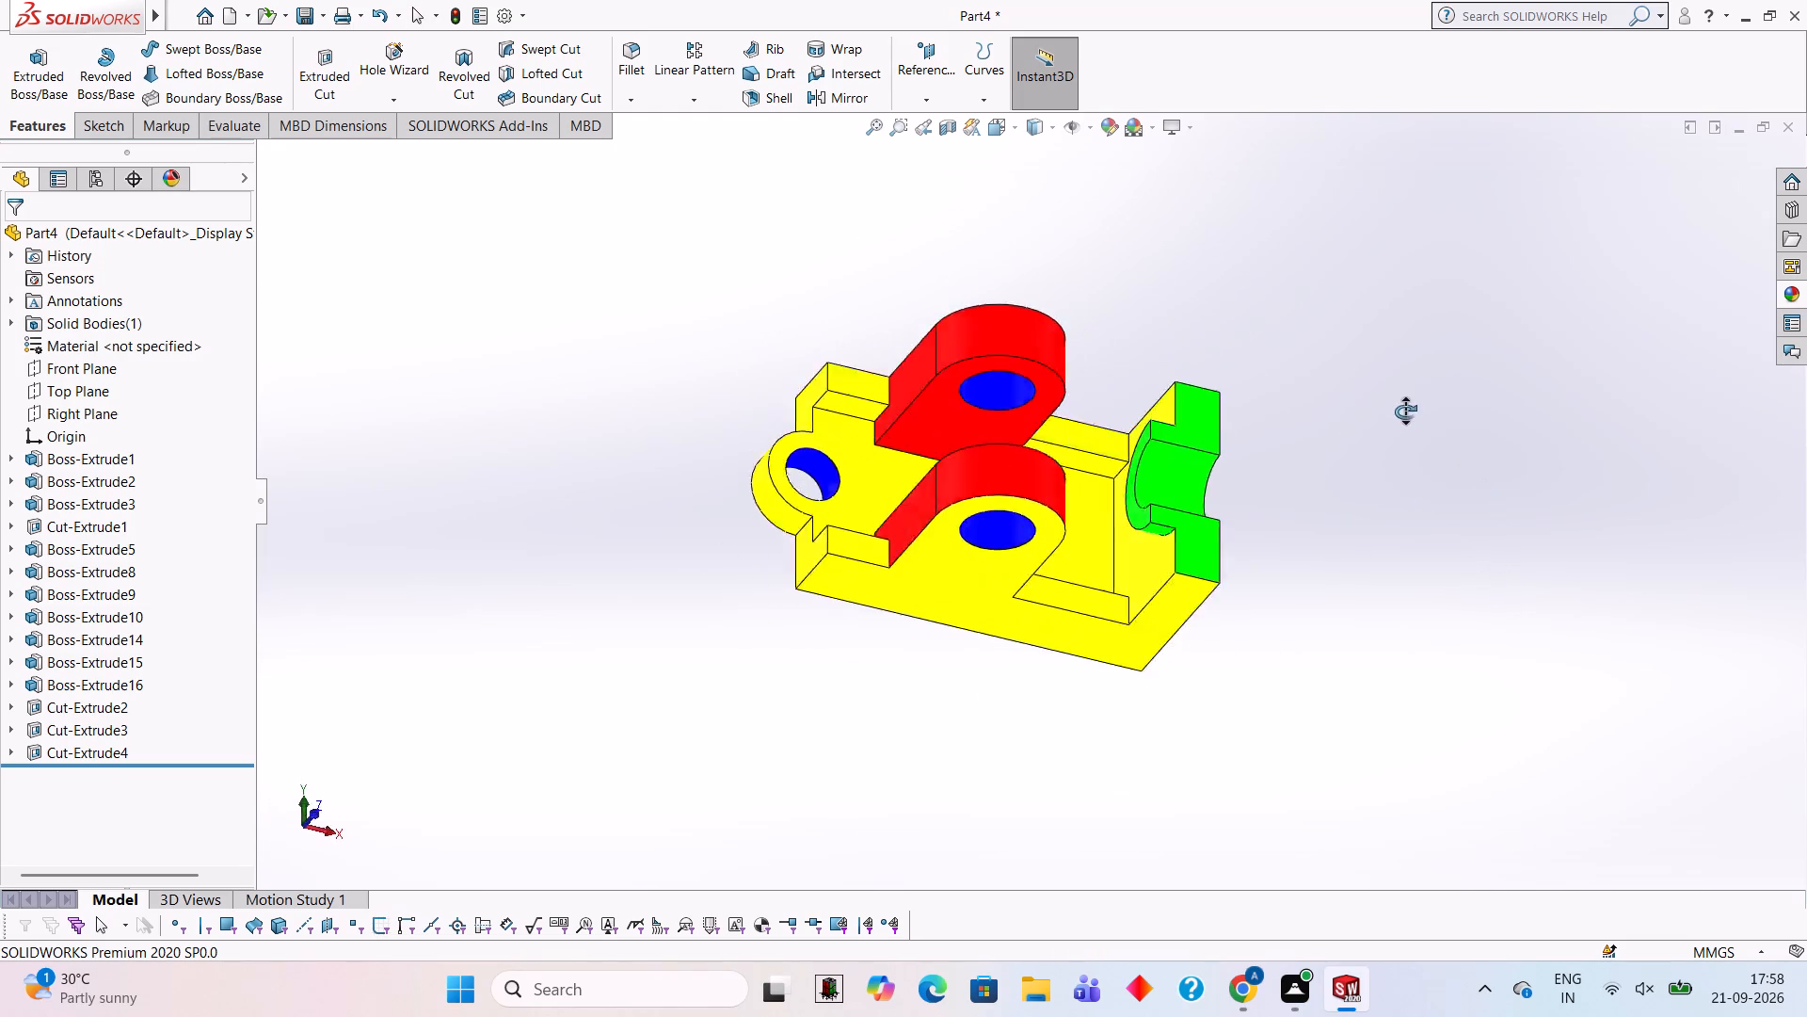
middle_drag(1405, 412, 1382, 496)
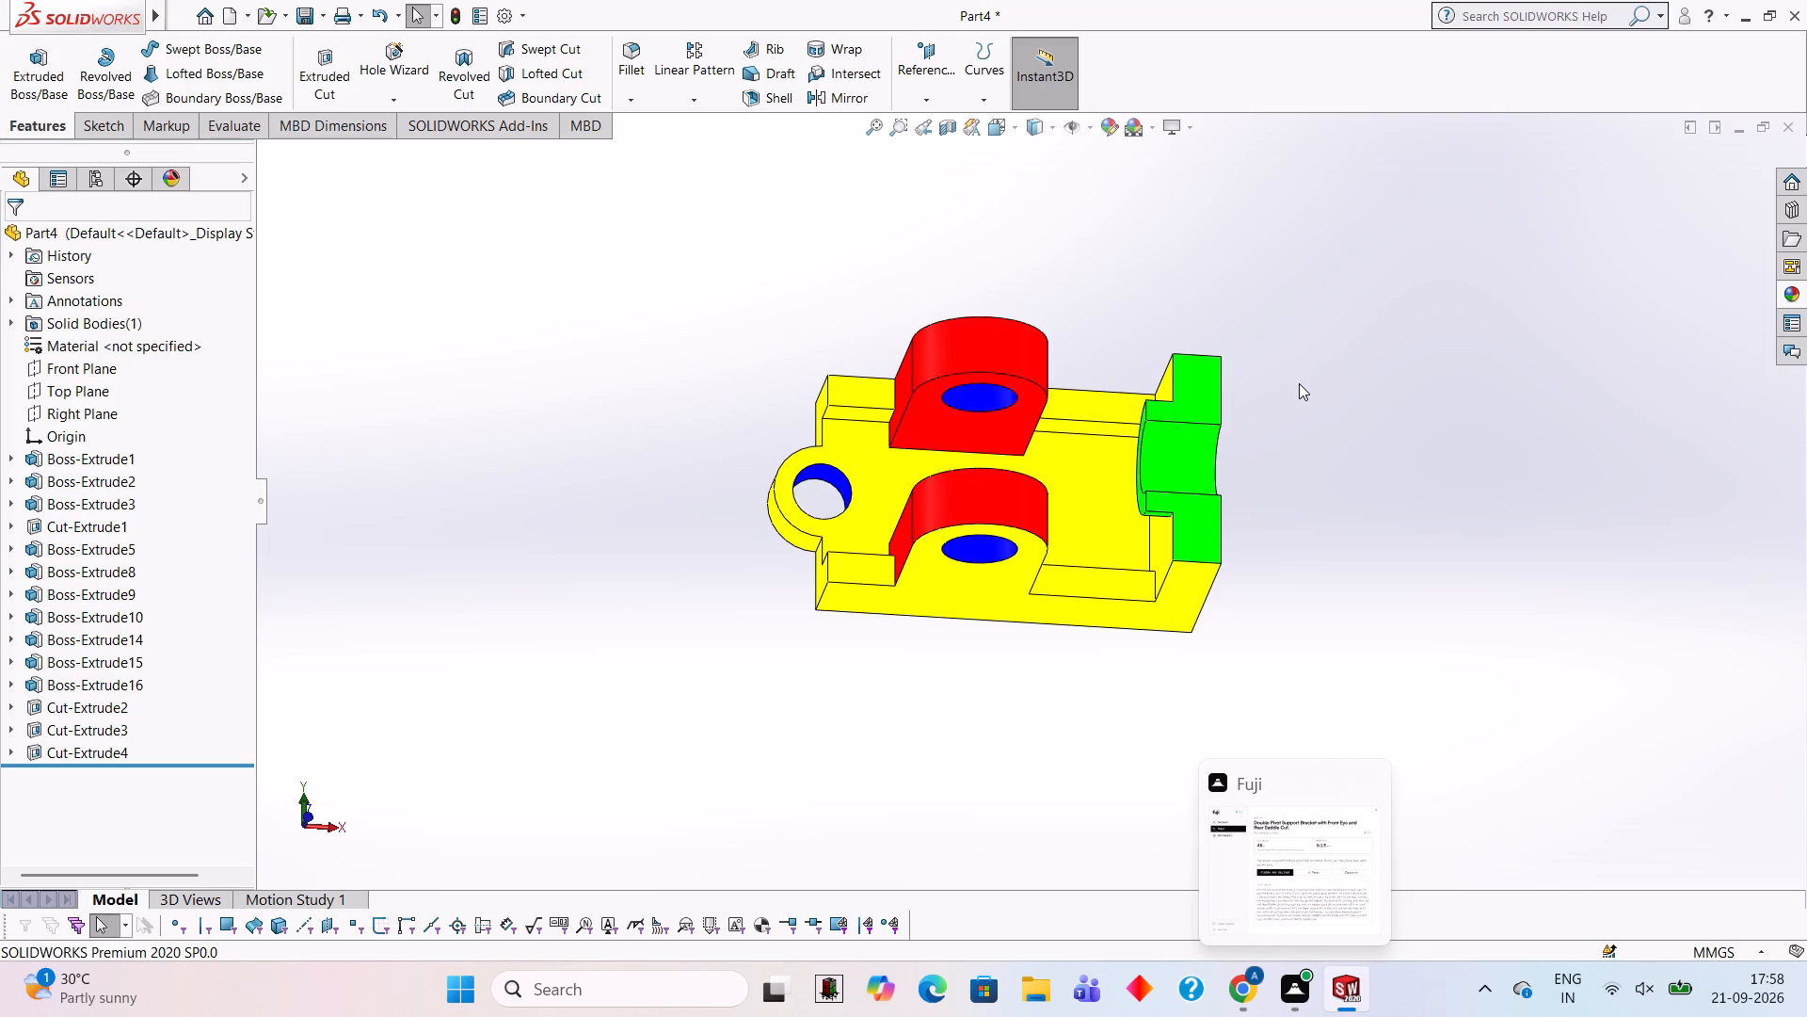
Save the part in the Documents folder as a SOLIDWORKS Part file named 59595959.
key(ctrl+s)
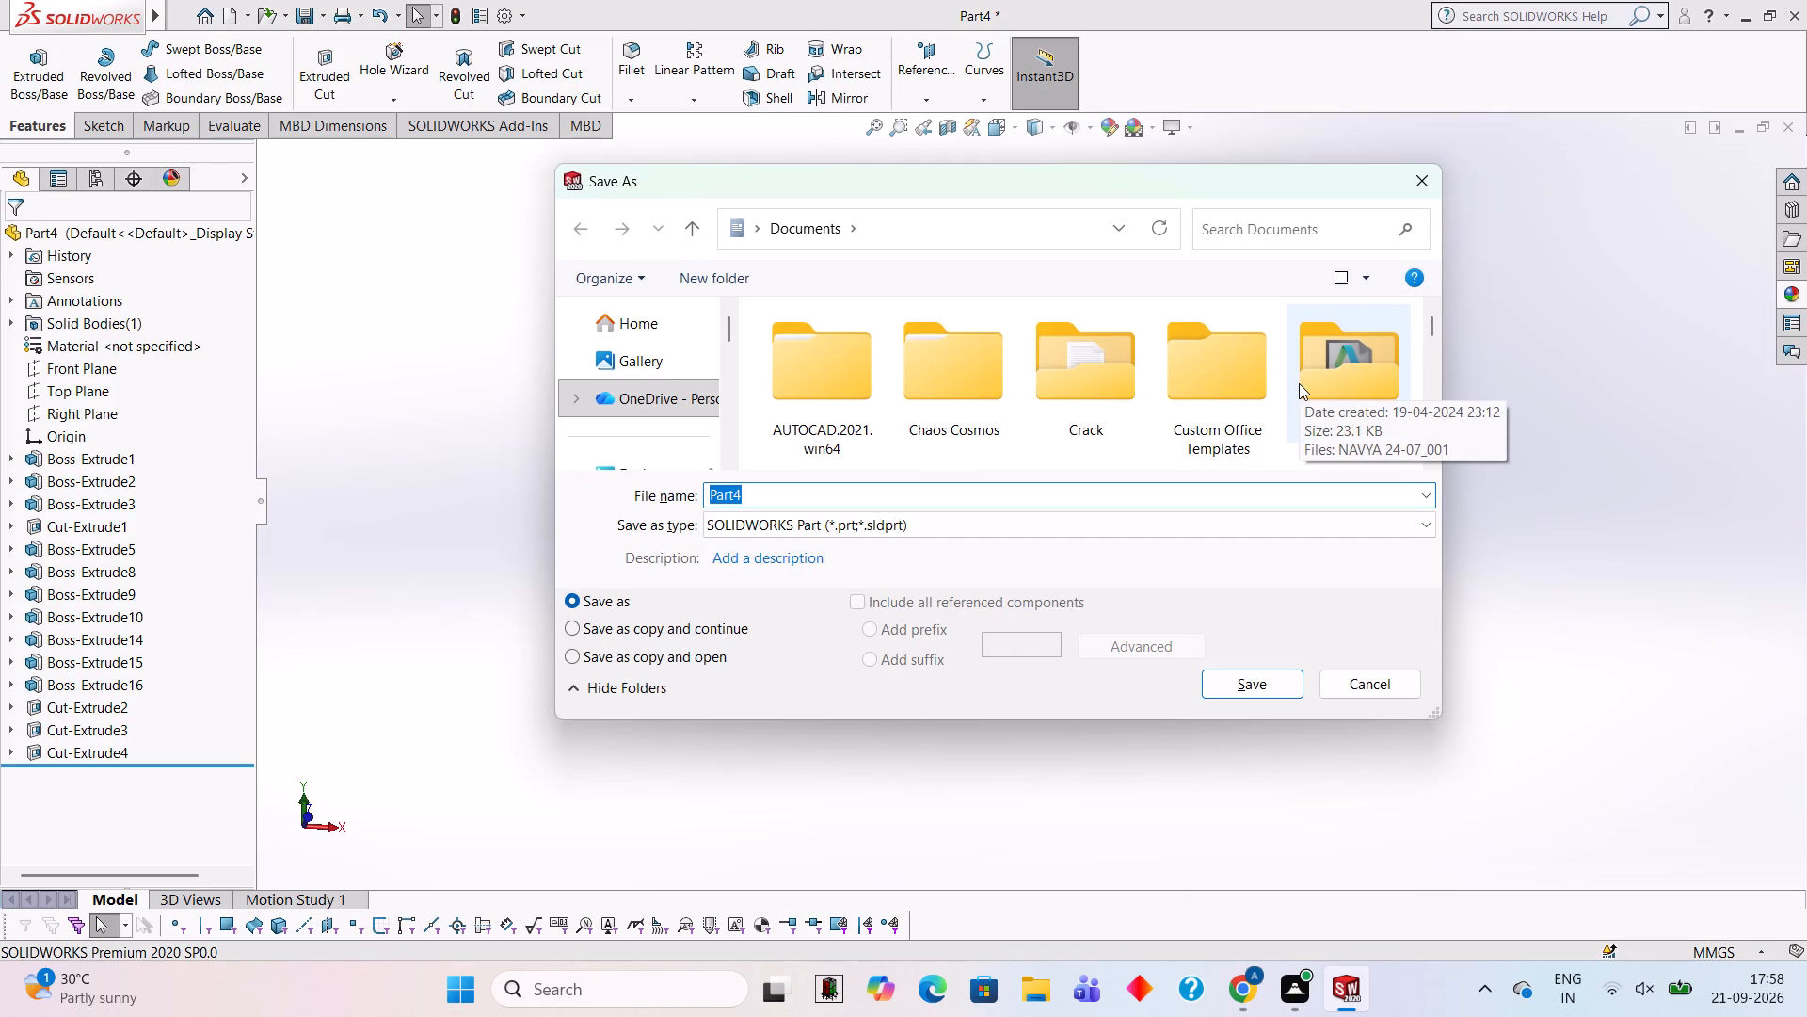
text(59595959)
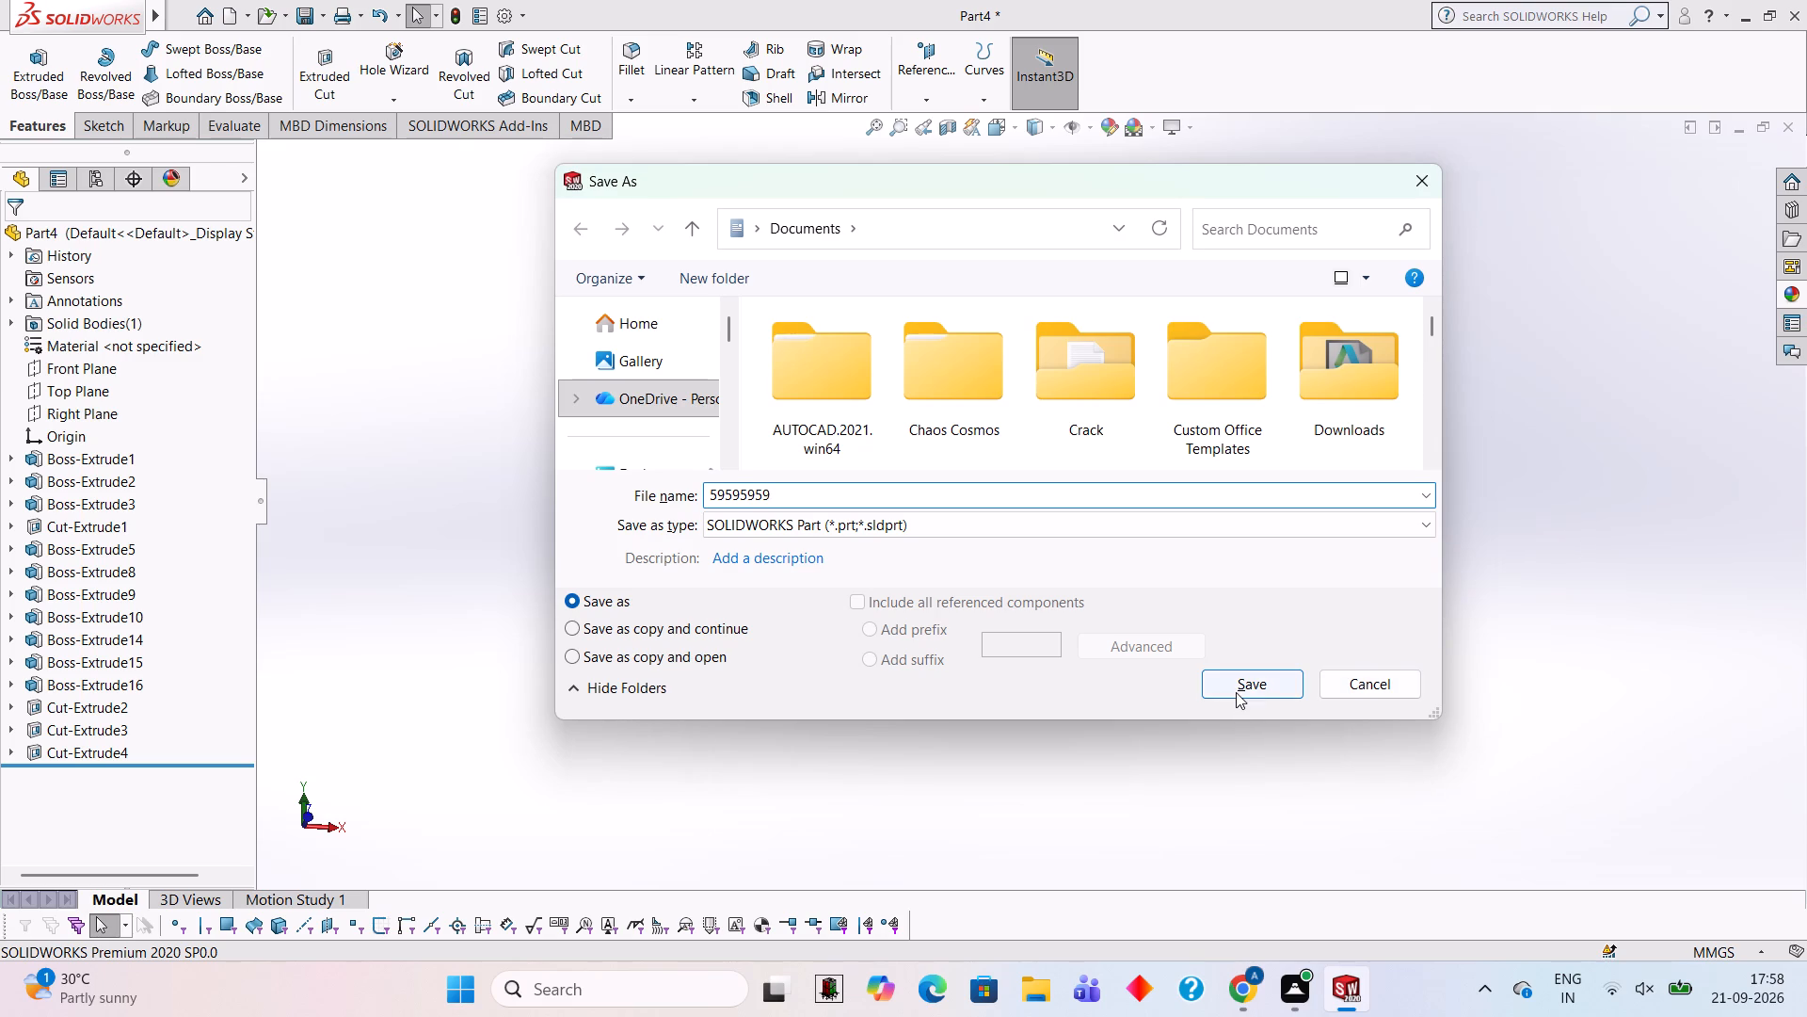
click(1236, 692)
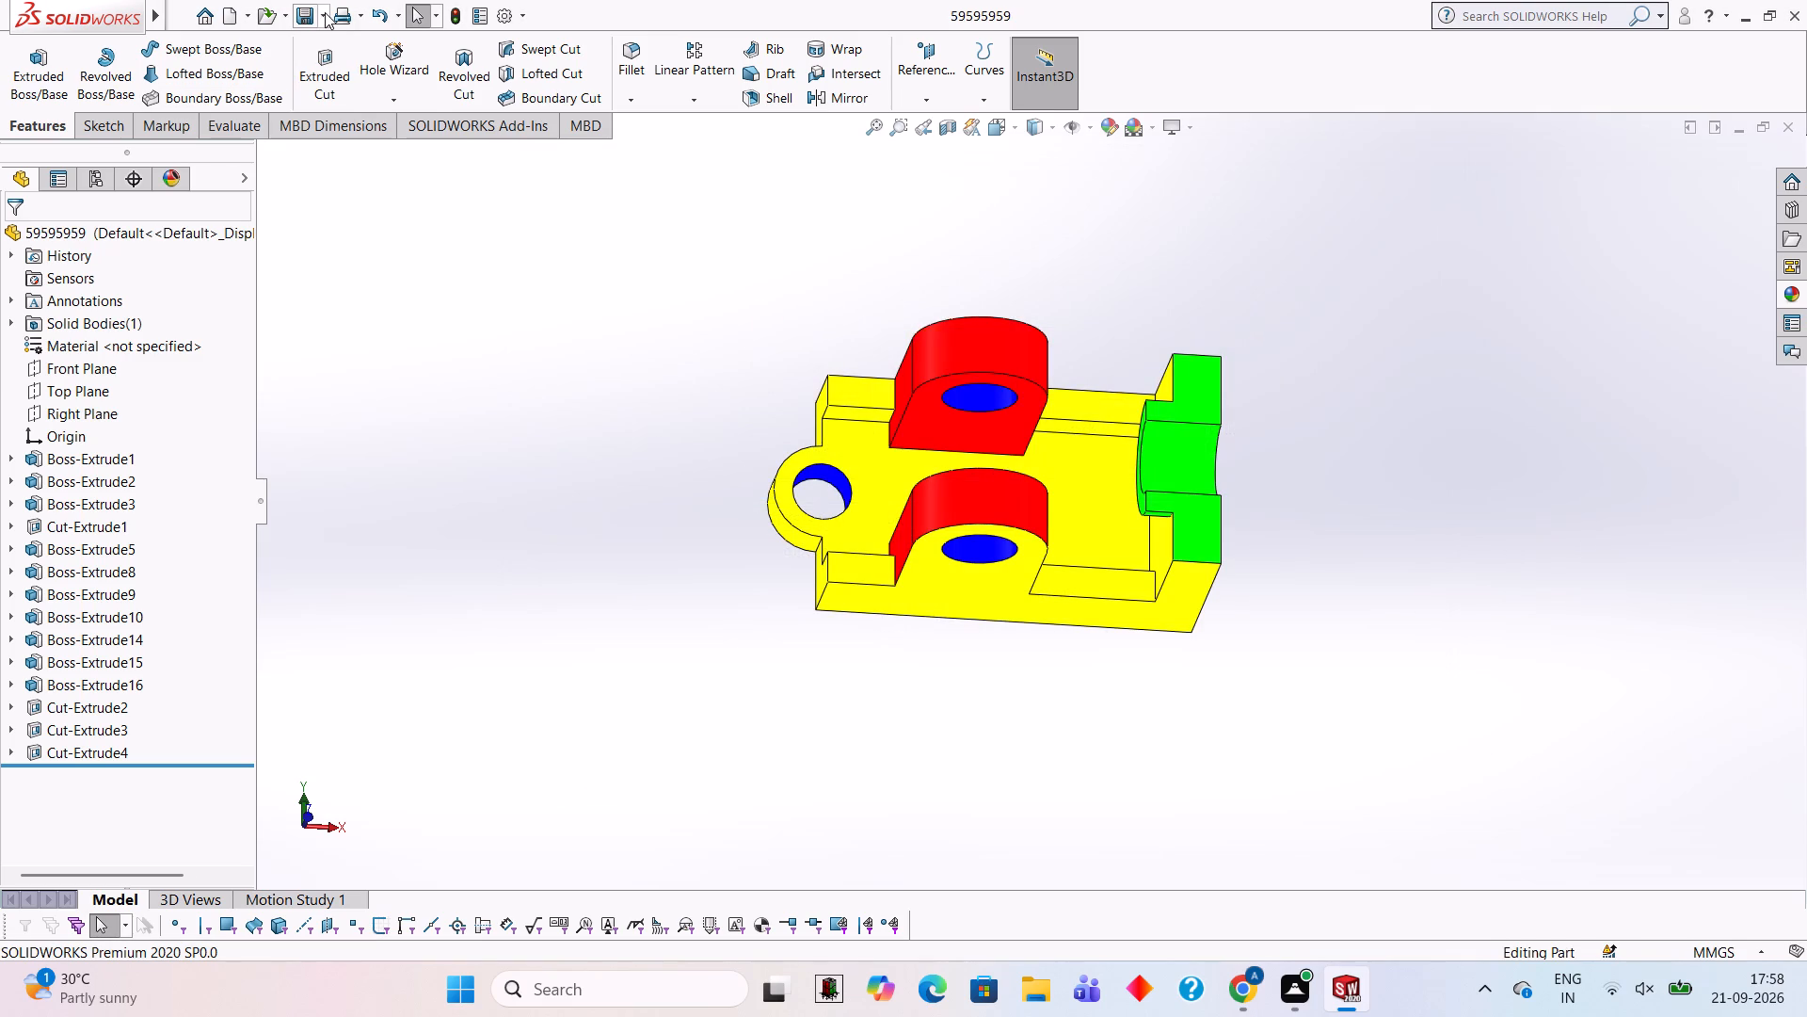
Save a copy of the part in Adobe Portable Document Format (*.pdf) under the name 59595959 in Documents.
click(325, 12)
click(332, 57)
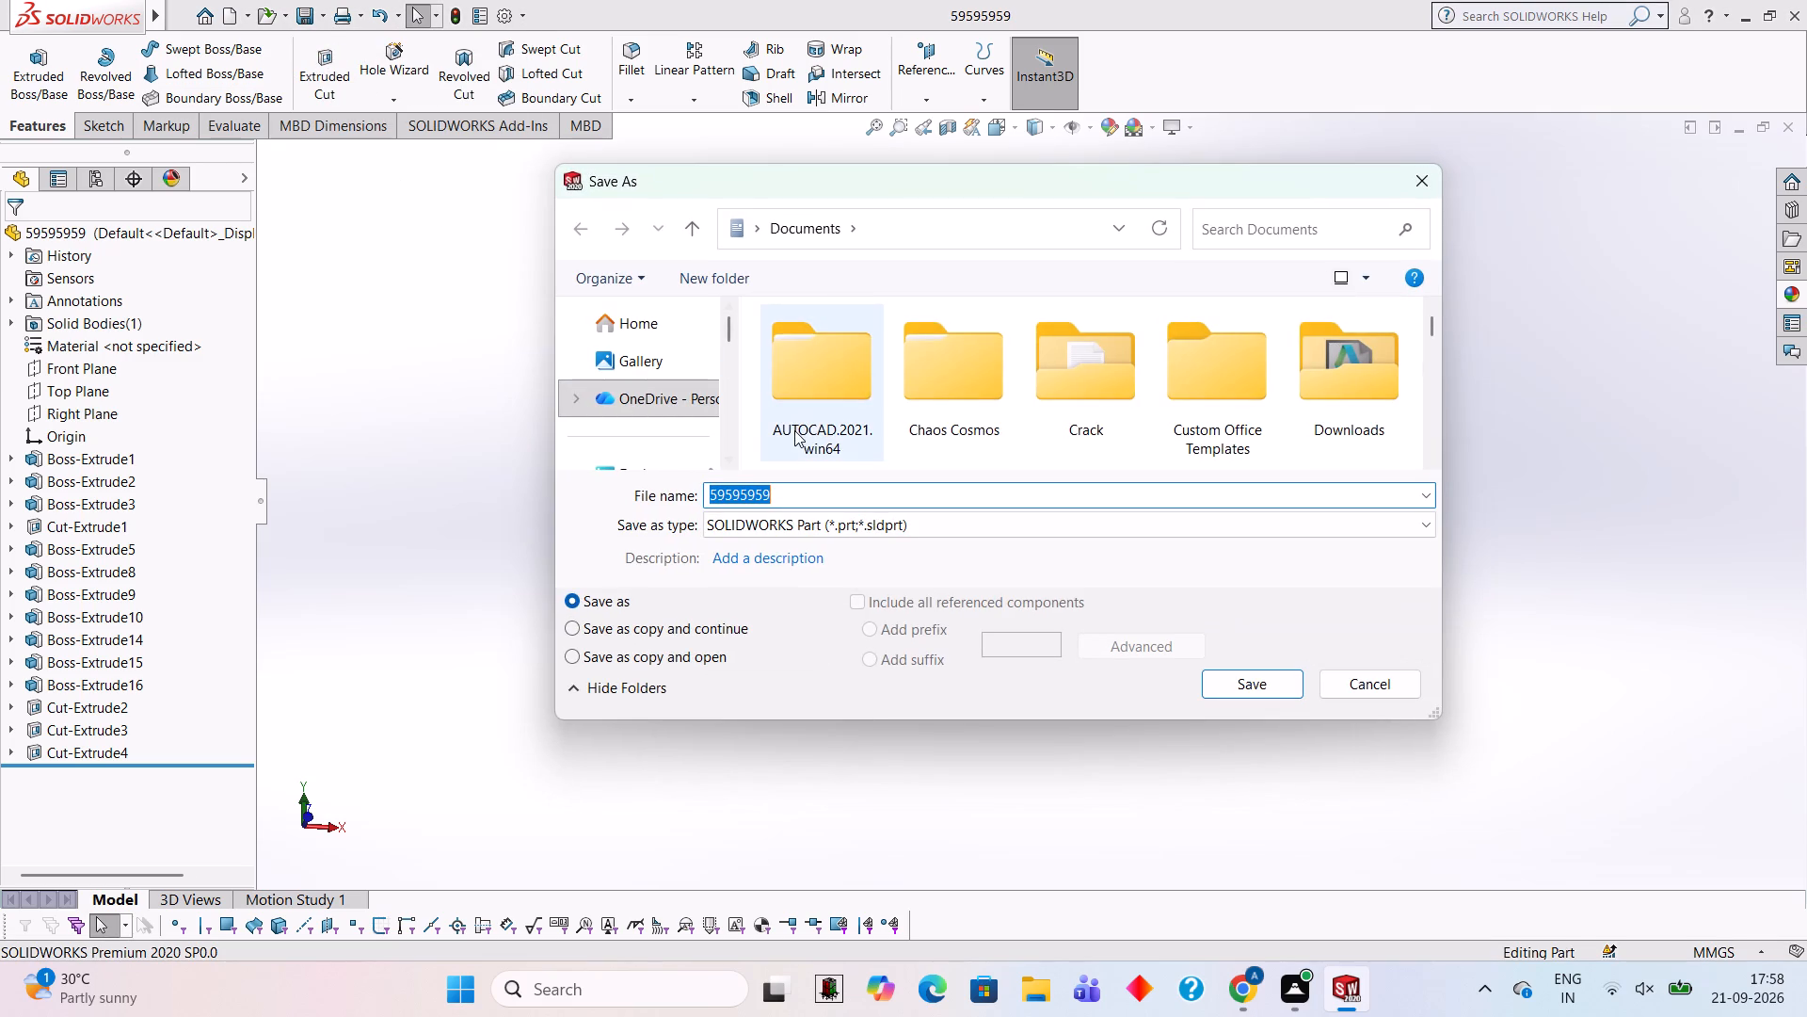
click(912, 524)
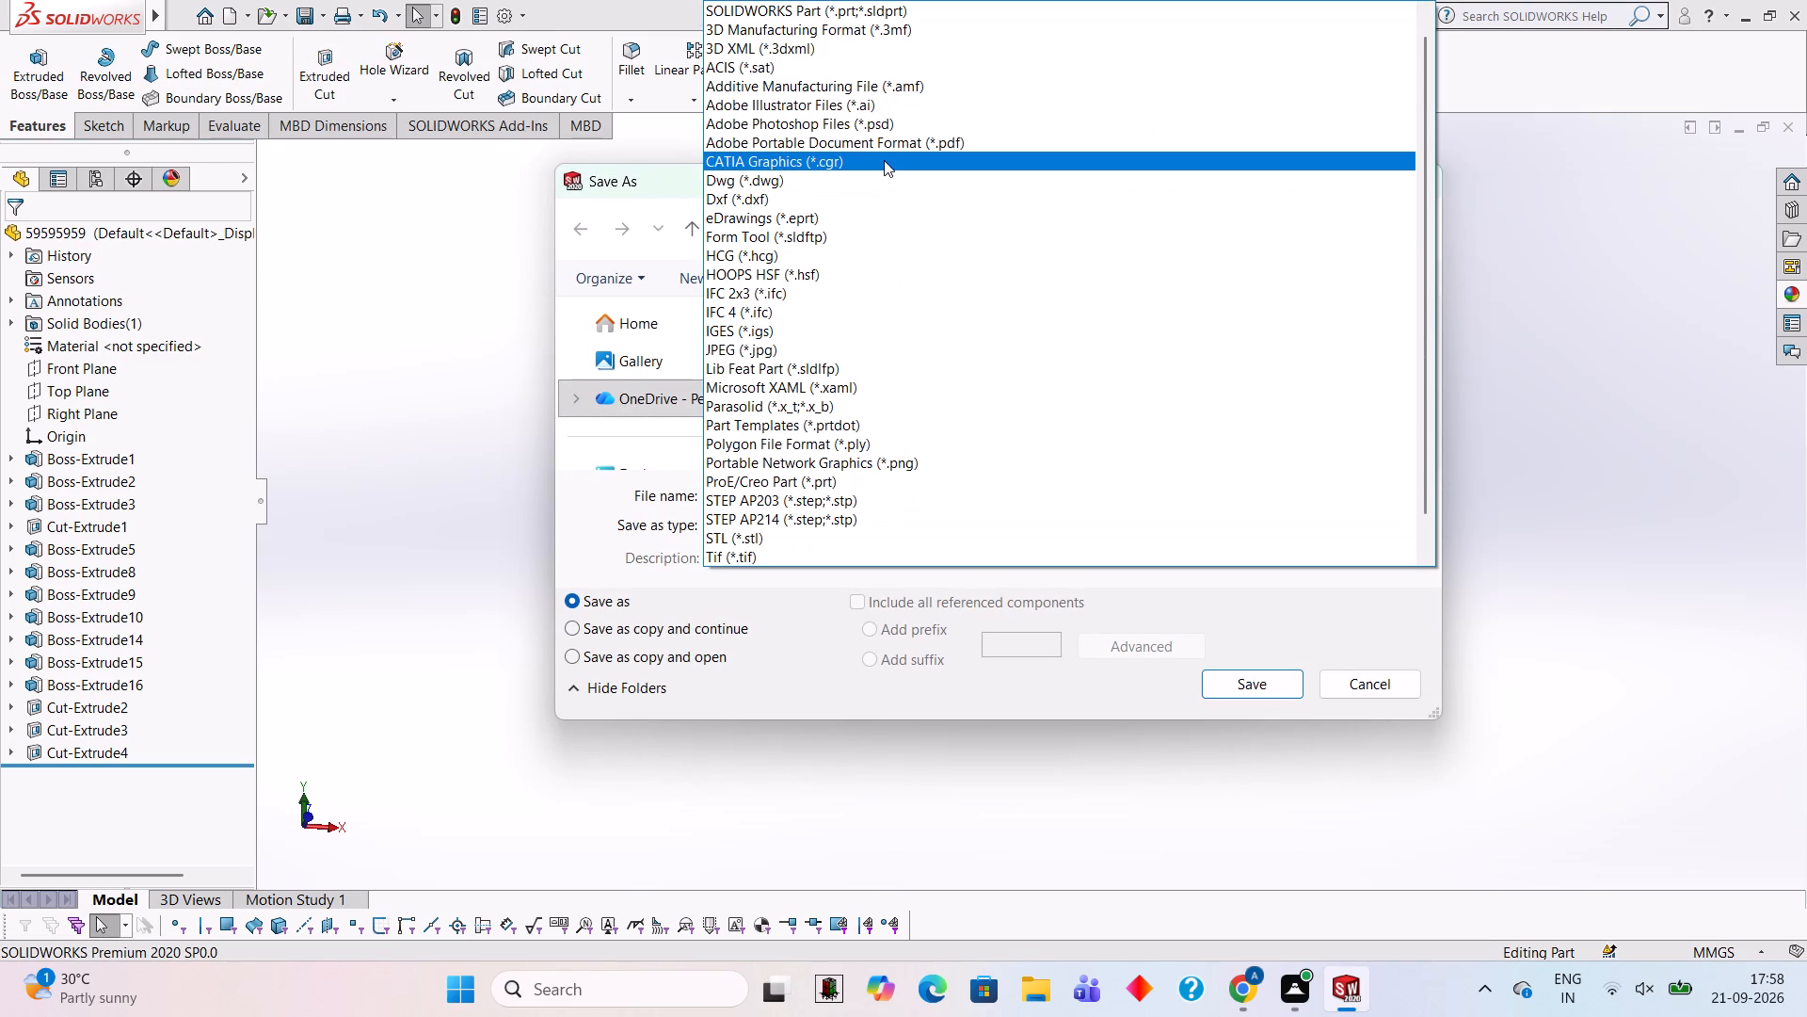
click(886, 139)
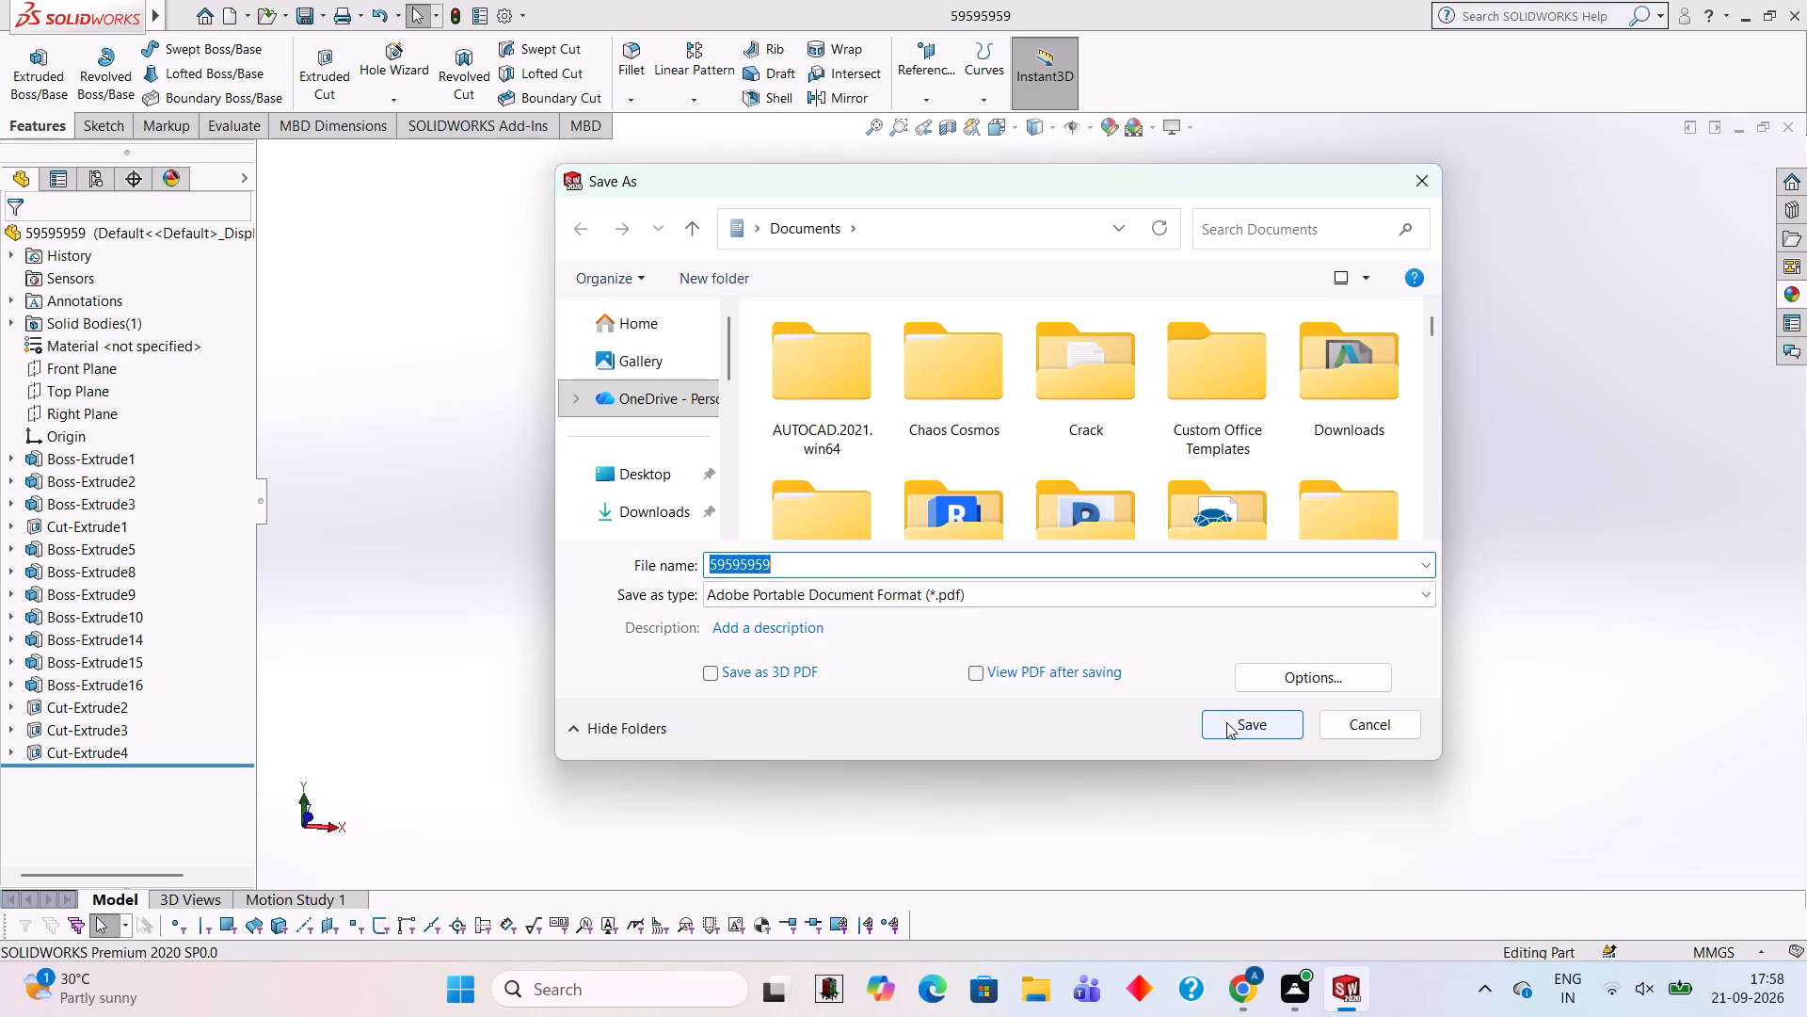
click(1226, 722)
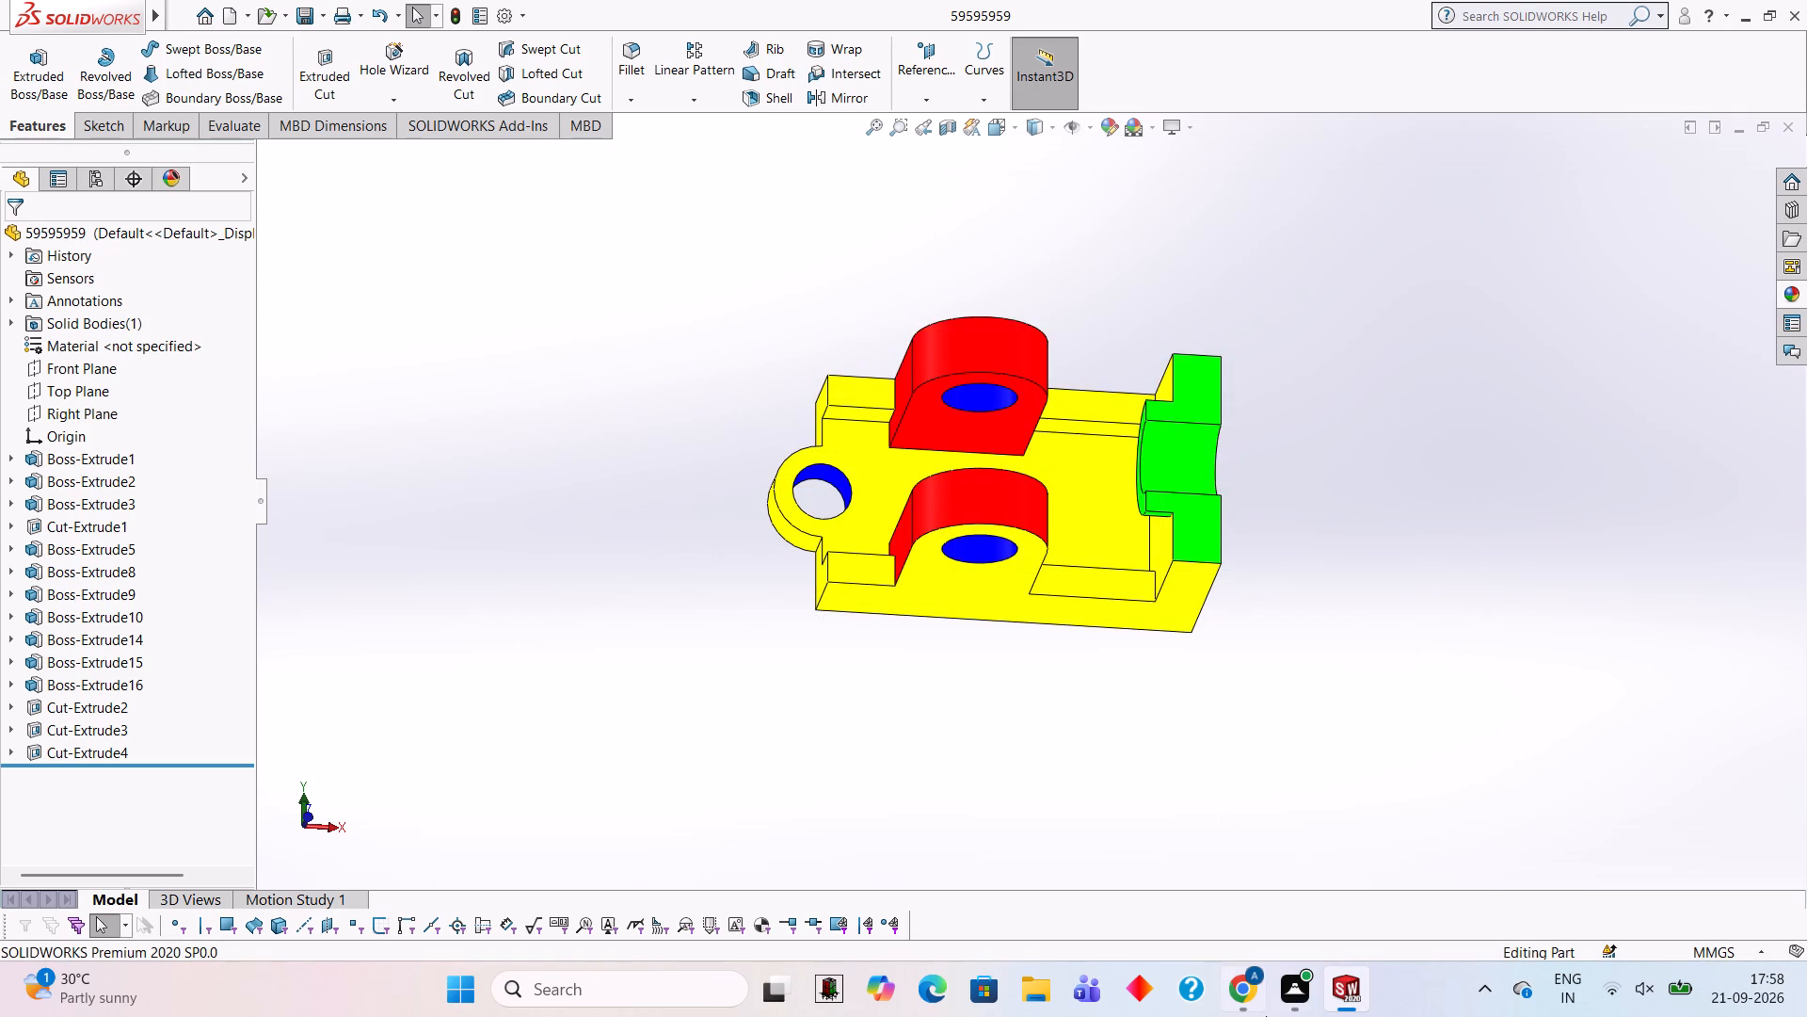